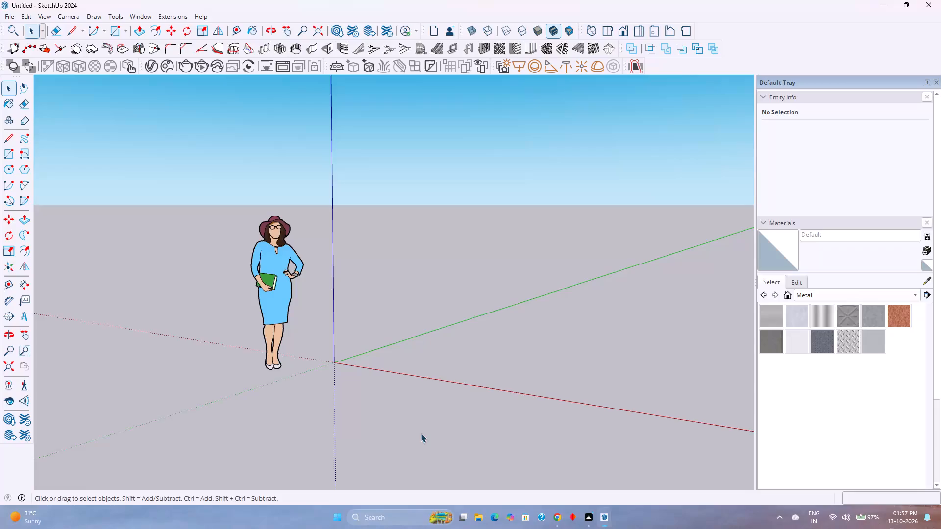
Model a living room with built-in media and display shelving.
Delete the default standing woman figure beside the origin.
{"action": "middle_click_drag", "start_coordinate": [460, 394], "coordinate": [531, 450]}
{"action": "middle_click", "coordinate": [531, 450]}
{"action": "left_click", "coordinate": [281, 337]}
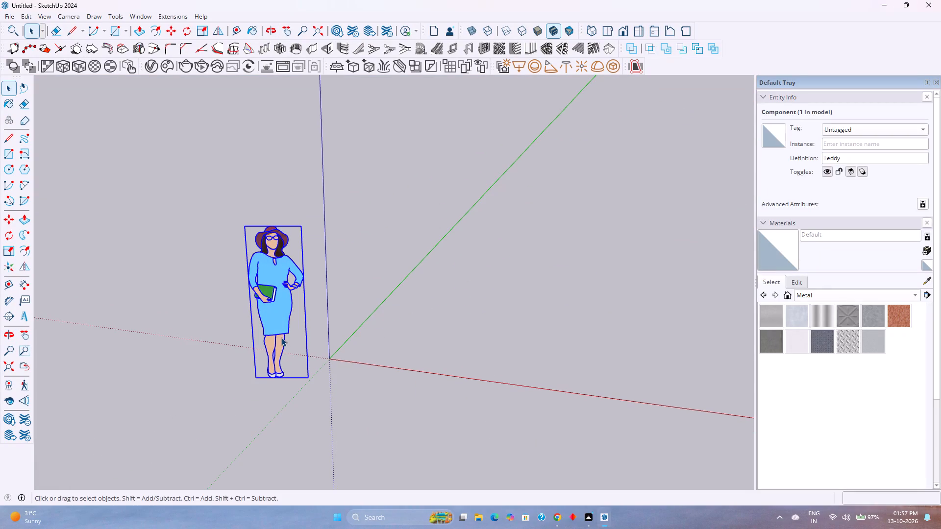
{"action": "key", "text": "Delete"}
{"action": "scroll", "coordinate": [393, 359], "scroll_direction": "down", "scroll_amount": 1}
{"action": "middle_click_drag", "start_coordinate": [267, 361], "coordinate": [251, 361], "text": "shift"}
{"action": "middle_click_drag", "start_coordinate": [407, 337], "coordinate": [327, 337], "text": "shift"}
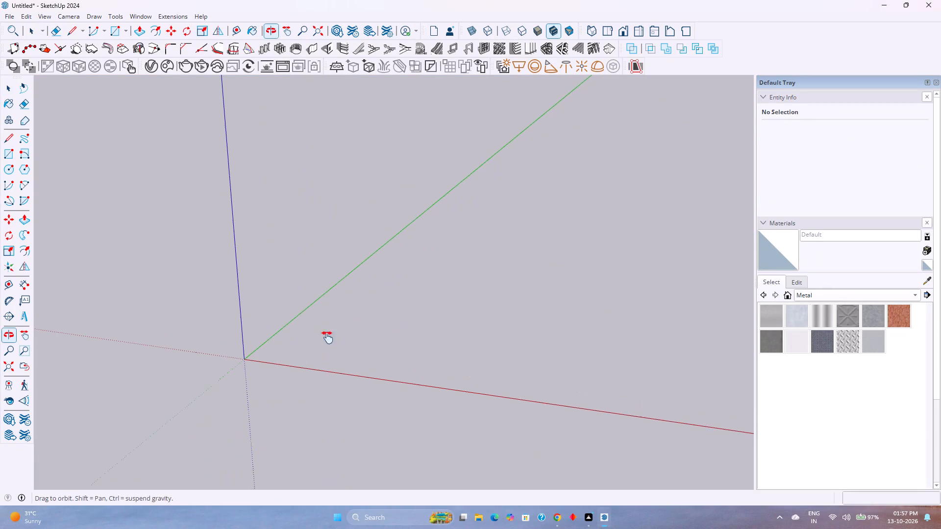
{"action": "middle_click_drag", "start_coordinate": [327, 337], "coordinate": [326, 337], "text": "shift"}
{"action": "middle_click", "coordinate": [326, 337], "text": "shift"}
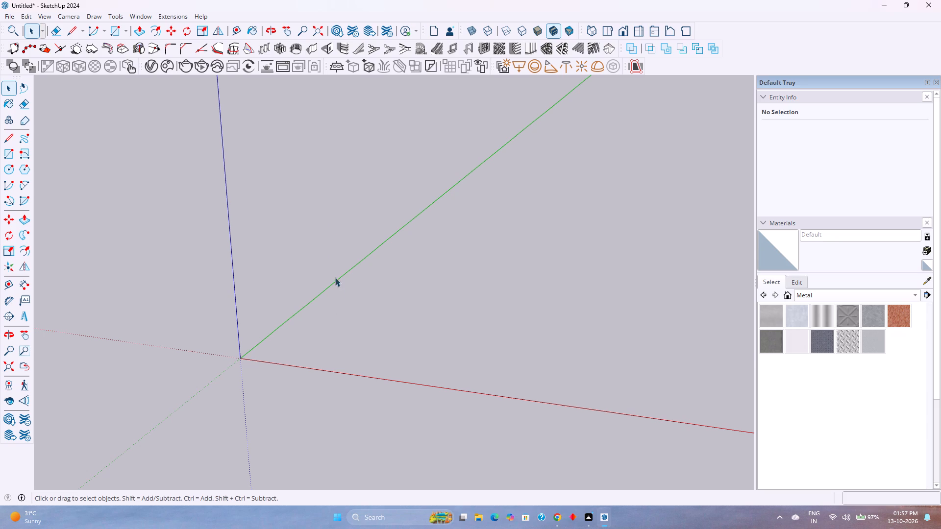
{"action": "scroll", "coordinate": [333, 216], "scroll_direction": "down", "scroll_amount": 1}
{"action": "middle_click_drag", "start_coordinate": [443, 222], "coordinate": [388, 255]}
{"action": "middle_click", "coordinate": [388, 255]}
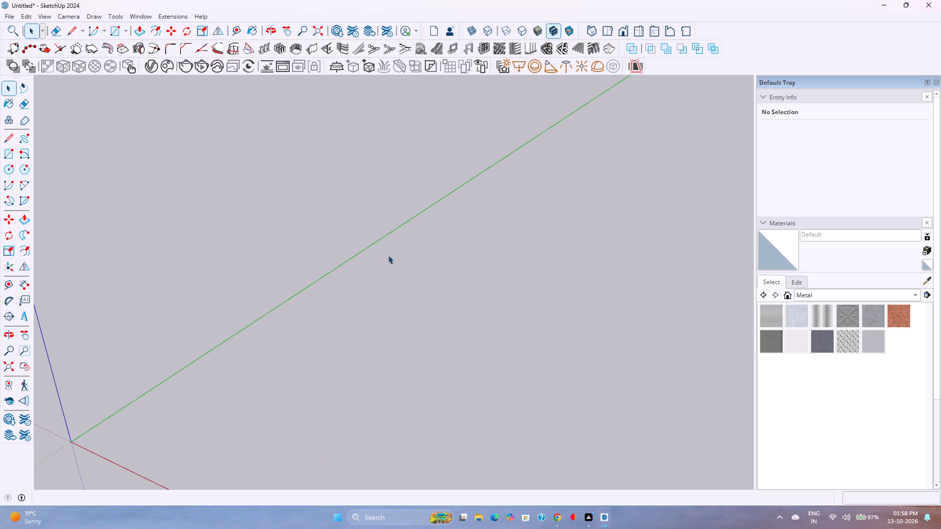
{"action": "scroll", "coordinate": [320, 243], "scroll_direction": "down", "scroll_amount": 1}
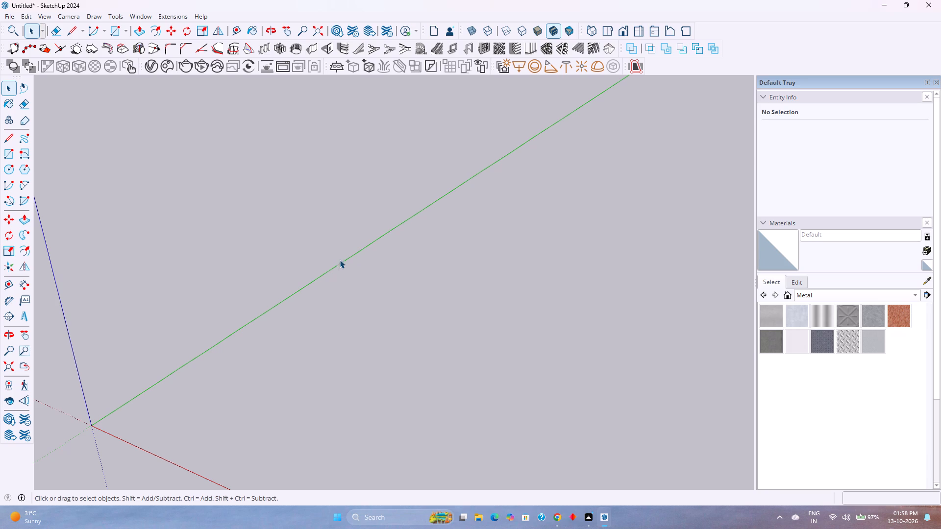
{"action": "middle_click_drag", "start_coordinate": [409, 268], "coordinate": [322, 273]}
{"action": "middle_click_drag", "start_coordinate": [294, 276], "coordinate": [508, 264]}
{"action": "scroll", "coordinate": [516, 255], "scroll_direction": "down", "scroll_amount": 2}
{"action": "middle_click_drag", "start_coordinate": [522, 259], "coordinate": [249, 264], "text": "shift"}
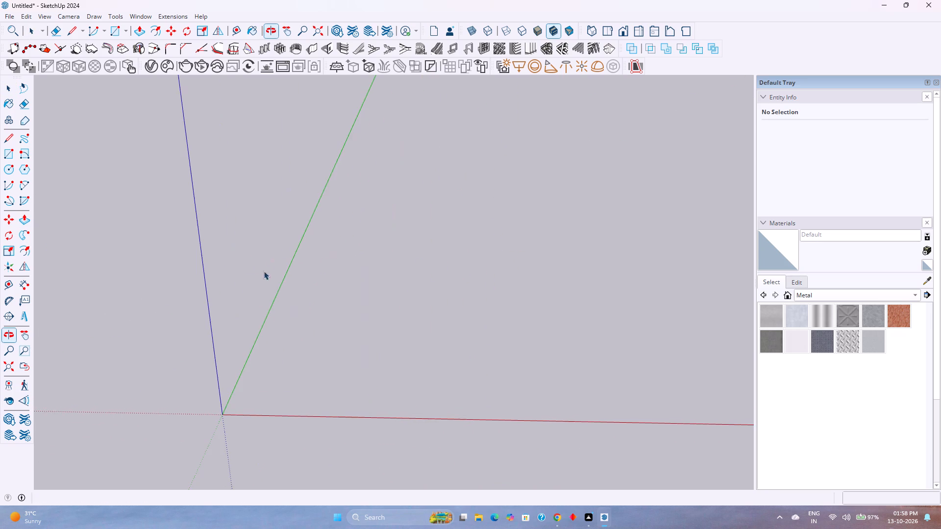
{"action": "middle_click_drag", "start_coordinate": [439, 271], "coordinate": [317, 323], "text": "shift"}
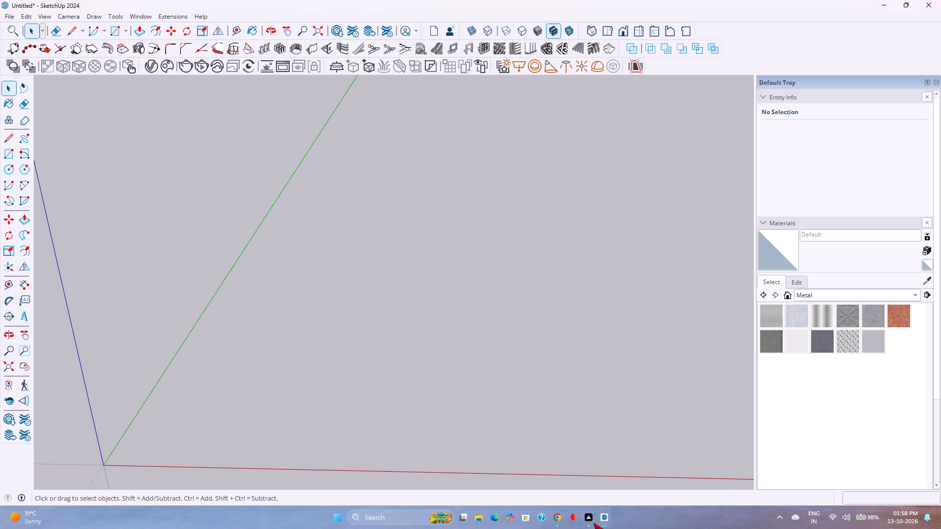
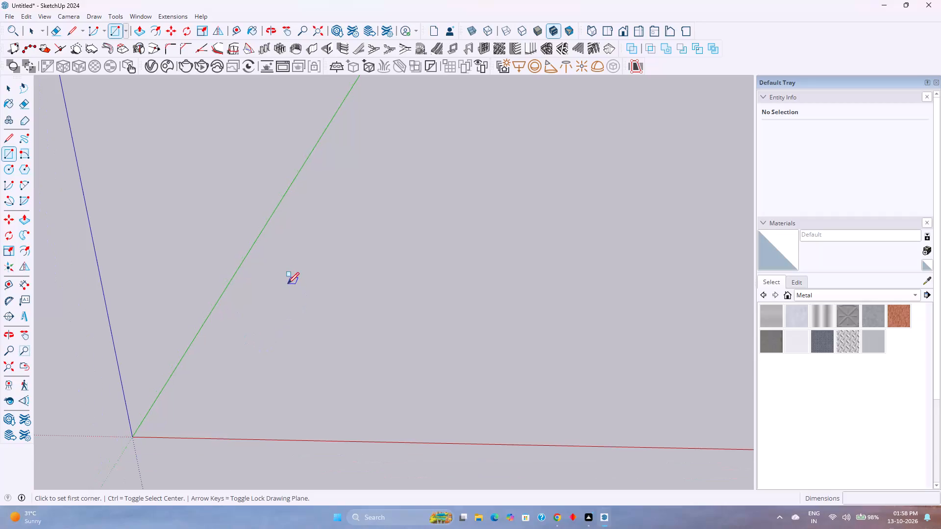
Draw a 16' by 16' rectangle on the ground plane between the red and green axes.
{"action": "left_click", "coordinate": [297, 238]}
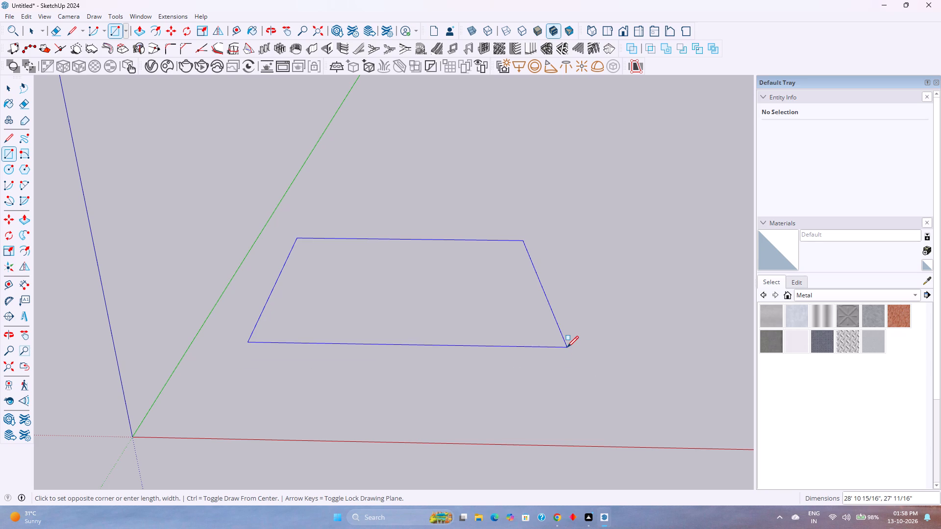
{"action": "type", "text": "15"}
{"action": "key", "text": "BackSpace"}
{"action": "type", "text": "6'"}
{"action": "type", "text": ",16'"}
{"action": "key", "text": "Return"}
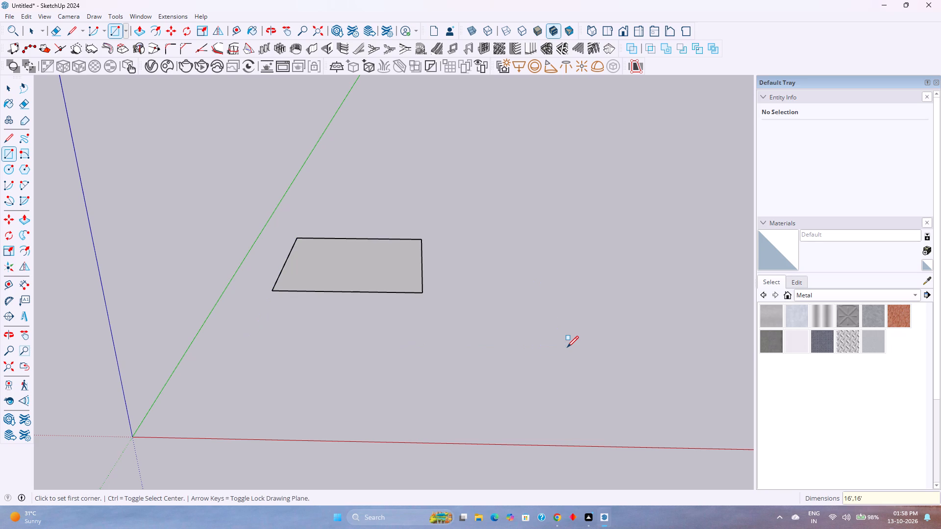
Offset the square face's outline outward by 6 inches to form a surrounding border.
{"action": "scroll", "coordinate": [374, 211], "scroll_direction": "down", "scroll_amount": 2}
{"action": "middle_click_drag", "start_coordinate": [374, 211], "coordinate": [343, 344]}
{"action": "middle_click", "coordinate": [343, 344]}
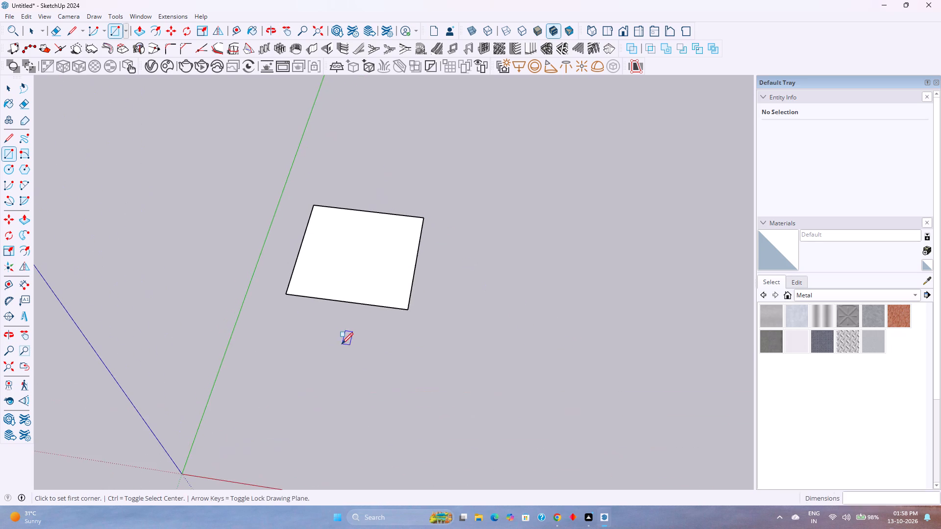
{"action": "middle_click_drag", "start_coordinate": [202, 201], "coordinate": [270, 290]}
{"action": "key", "text": "space"}
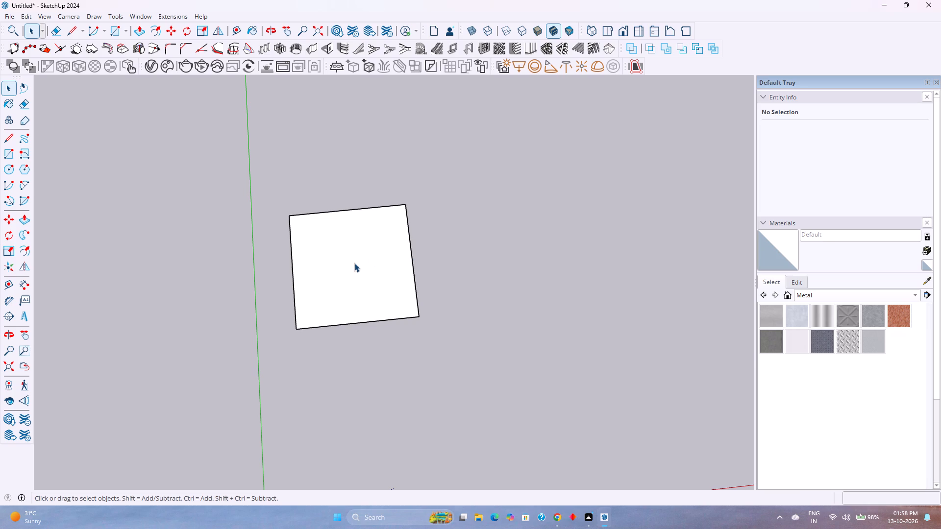
{"action": "scroll", "coordinate": [360, 219], "scroll_direction": "up", "scroll_amount": 4}
{"action": "middle_click_drag", "start_coordinate": [348, 183], "coordinate": [345, 201]}
{"action": "middle_click", "coordinate": [345, 201]}
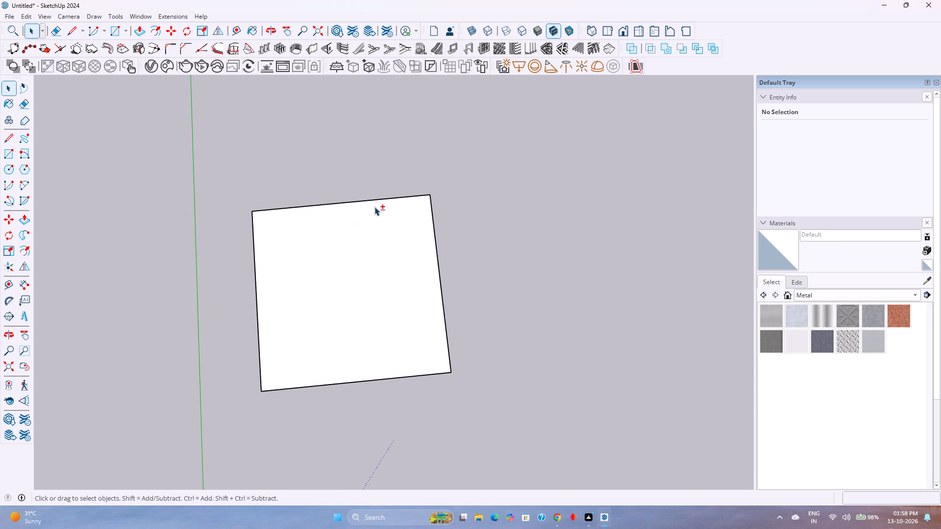
{"action": "middle_click_drag", "start_coordinate": [377, 207], "coordinate": [411, 309], "text": "shift"}
{"action": "middle_click_drag", "start_coordinate": [417, 339], "coordinate": [394, 255]}
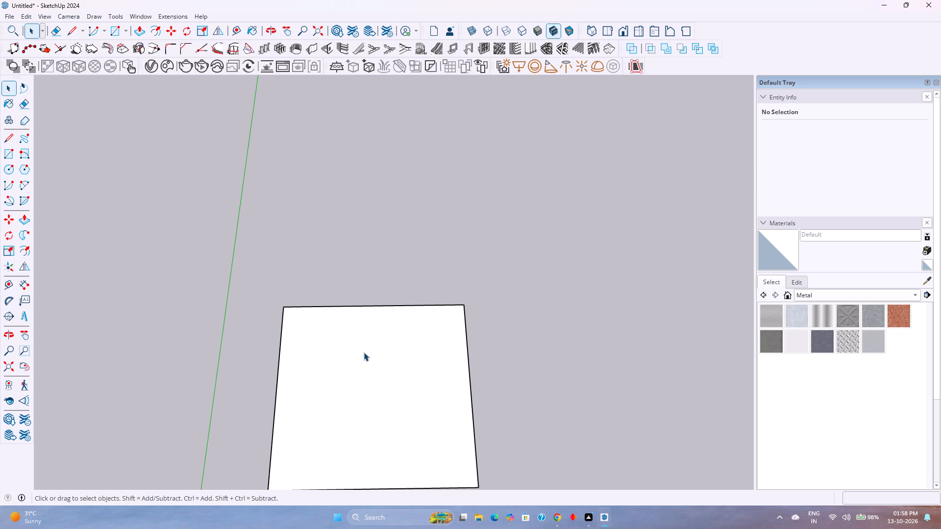
{"action": "left_click", "coordinate": [156, 35]}
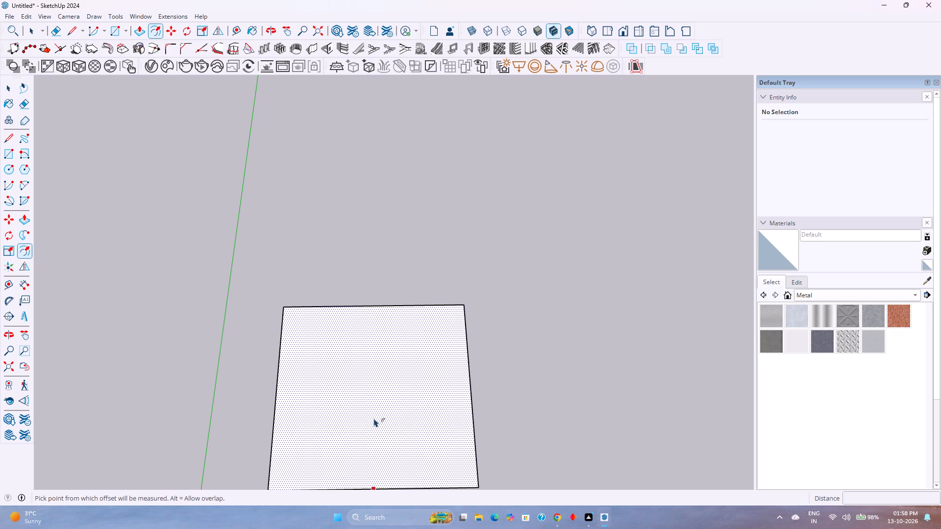
{"action": "left_click", "coordinate": [417, 335]}
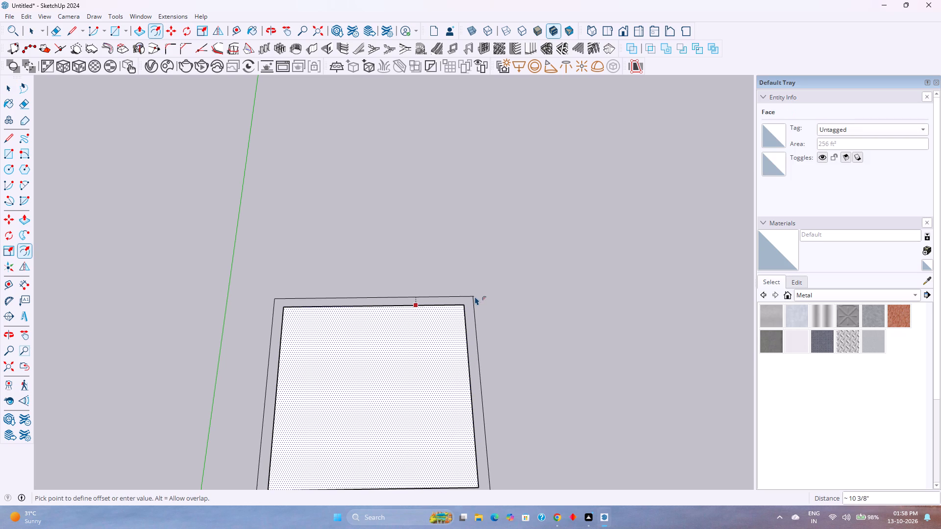
{"action": "key", "text": "6"}
{"action": "key", "text": "Return"}
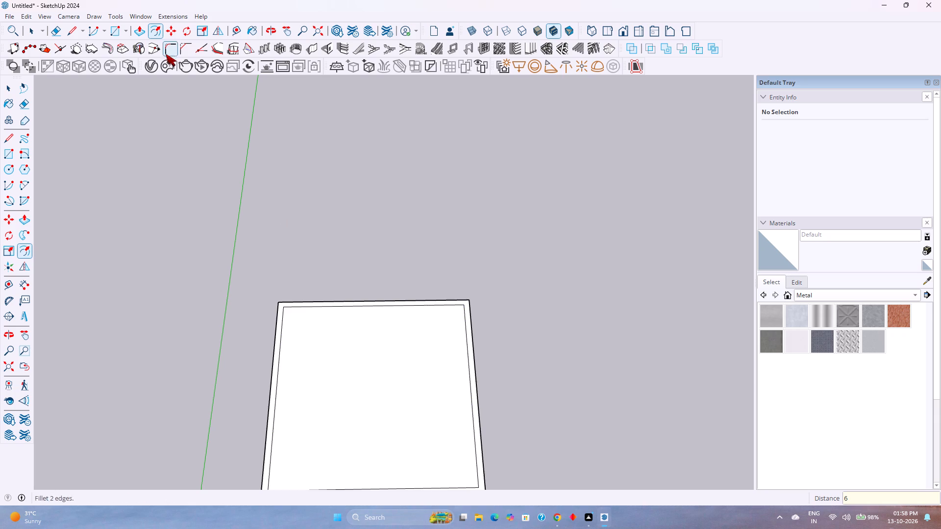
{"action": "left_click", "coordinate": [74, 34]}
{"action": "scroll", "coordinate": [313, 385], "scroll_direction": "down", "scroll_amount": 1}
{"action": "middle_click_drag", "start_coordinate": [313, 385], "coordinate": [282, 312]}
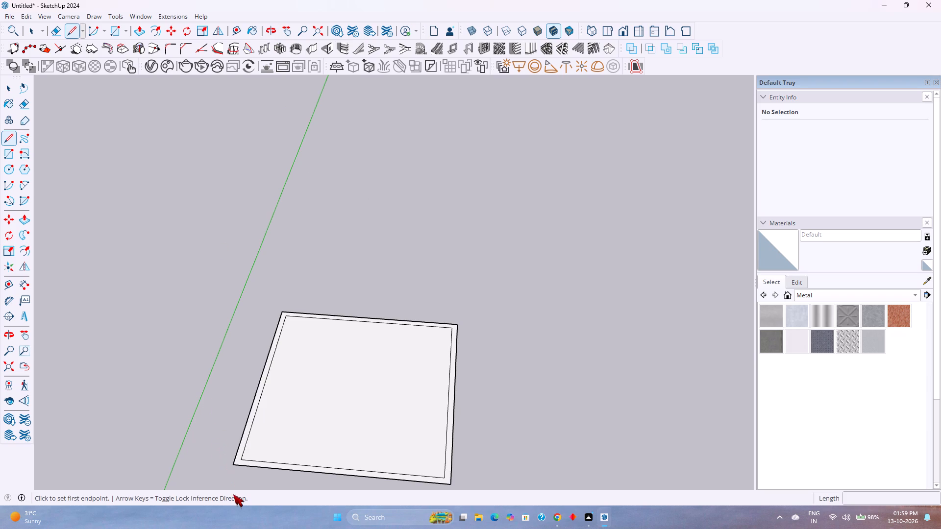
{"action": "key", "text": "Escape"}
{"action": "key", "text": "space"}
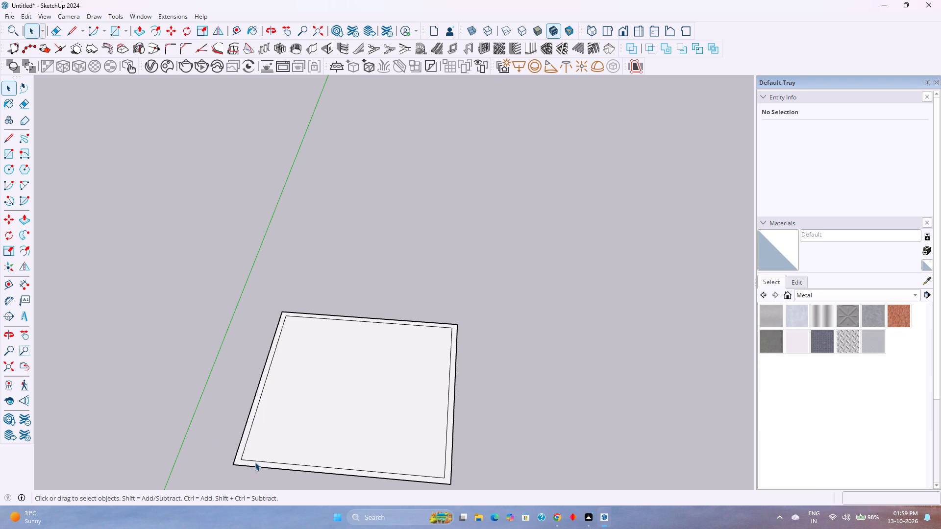
Start the Line tool for drawing on the bordered square.
{"action": "key", "text": "l"}
{"action": "key", "text": "Return"}
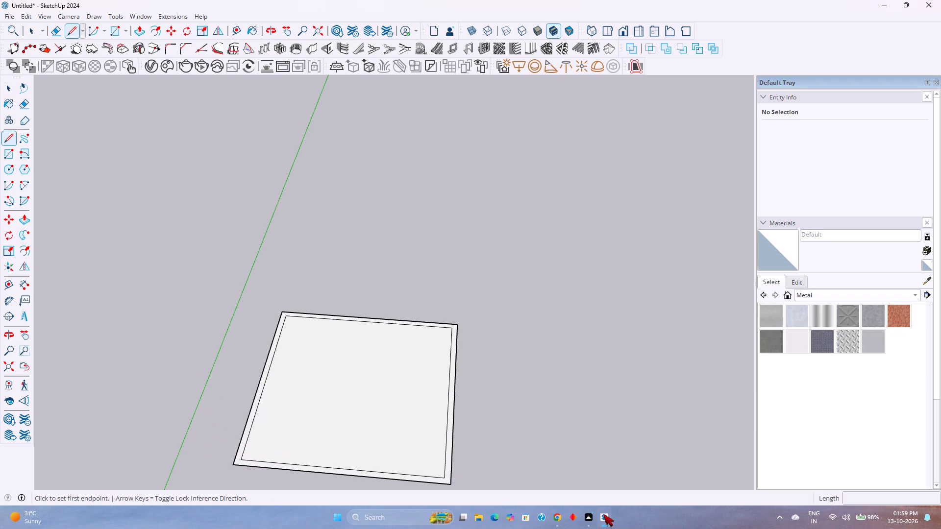
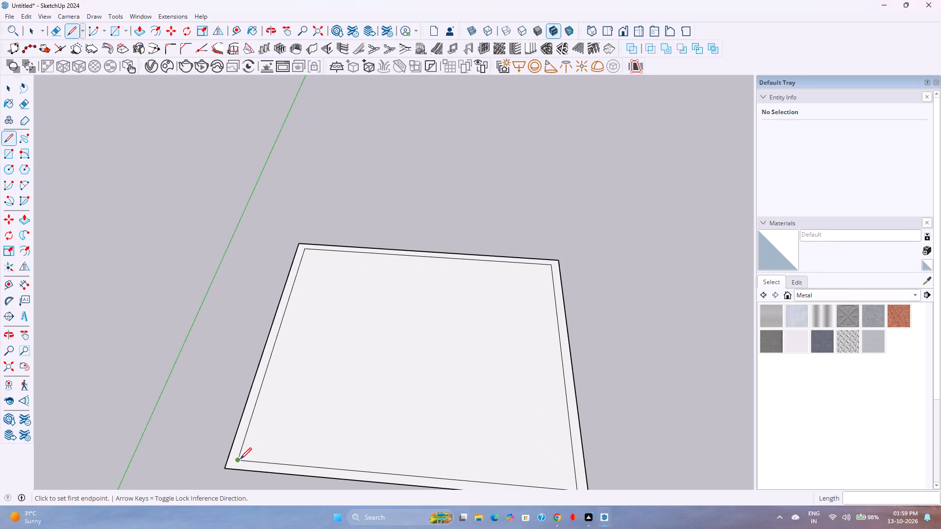
Draw two 6" lines extending the inner square's front edge across the border at both front corners.
{"action": "left_click", "coordinate": [239, 459]}
{"action": "left_click", "coordinate": [231, 459]}
{"action": "middle_click_drag", "start_coordinate": [455, 472], "coordinate": [421, 431], "text": "shift"}
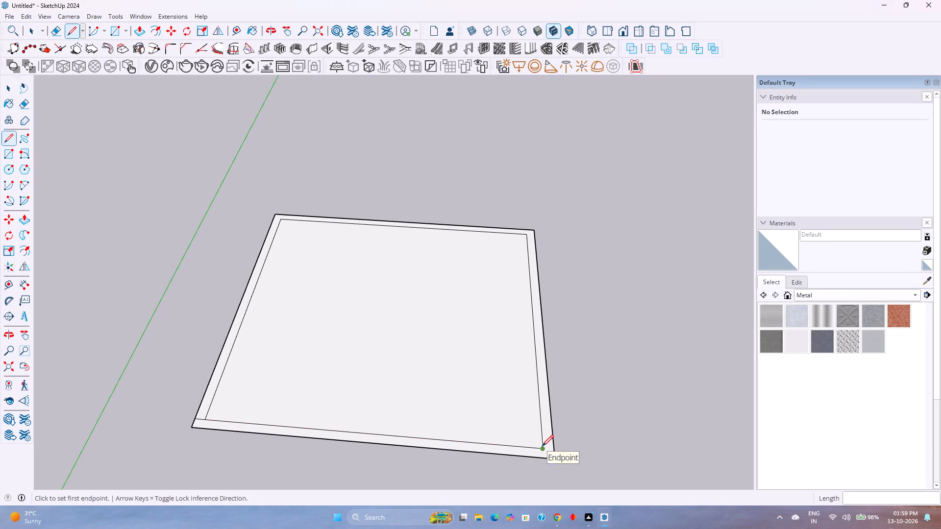
{"action": "left_click", "coordinate": [542, 446]}
{"action": "left_click", "coordinate": [555, 450]}
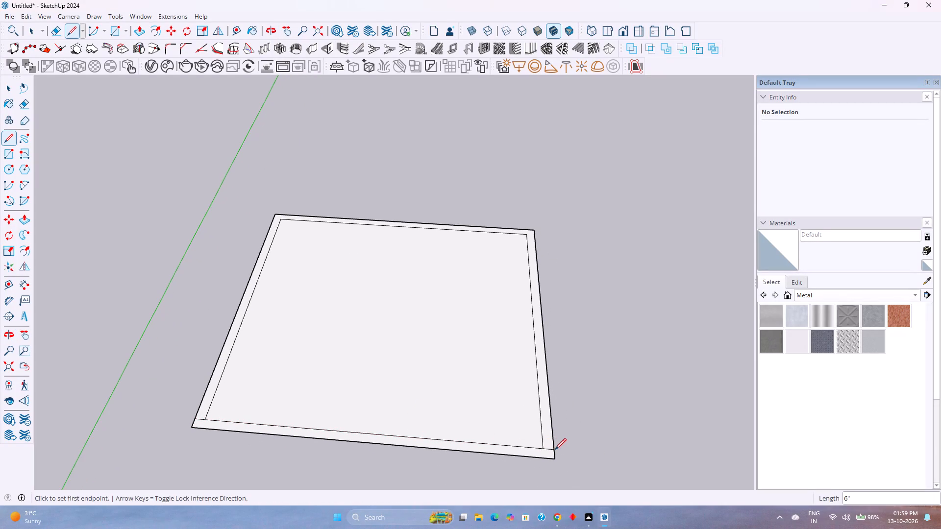
Erase the front strip of the border, including its outer edges, leaving a U-shaped border open at the front.
{"action": "key", "text": "space"}
{"action": "key", "text": "e"}
{"action": "left_click", "coordinate": [556, 457]}
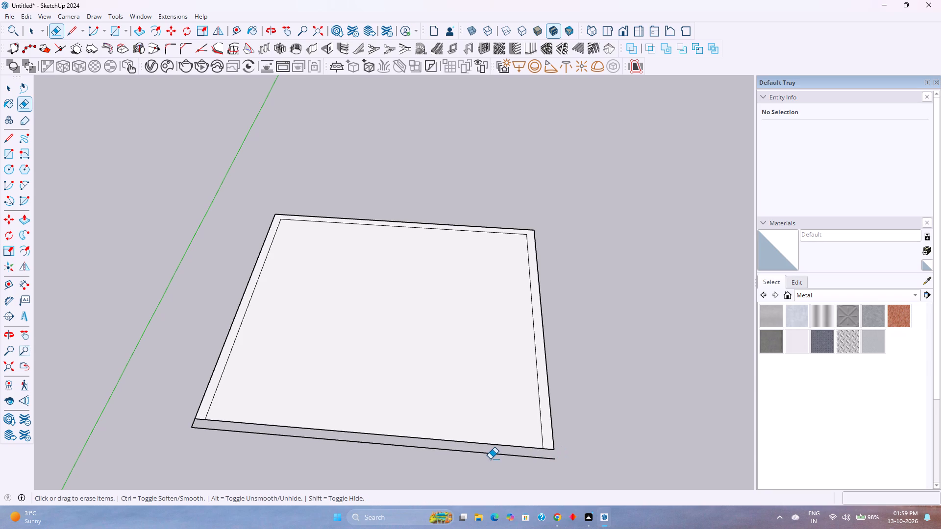
{"action": "left_click", "coordinate": [490, 456]}
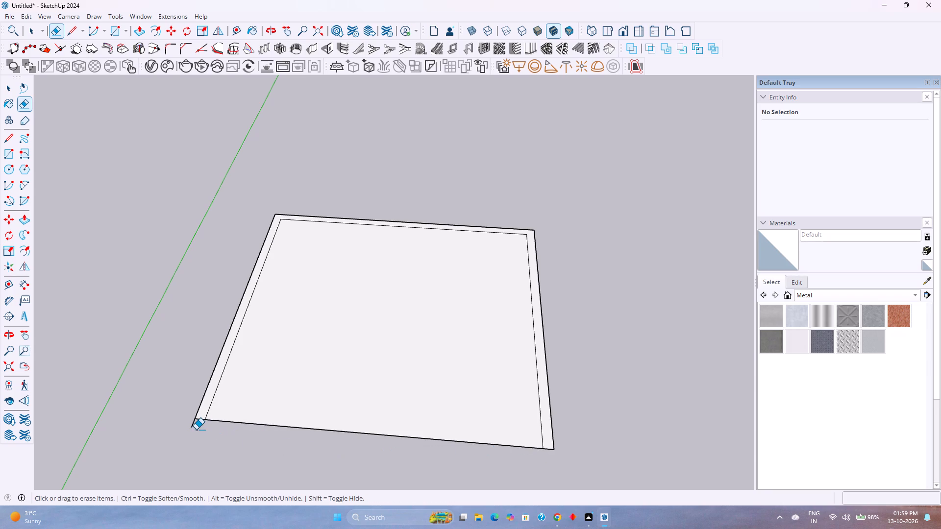
{"action": "left_click_drag", "start_coordinate": [196, 430], "coordinate": [188, 423]}
{"action": "key", "text": "space"}
Group the U-shaped border face together with its edges.
{"action": "double_click", "coordinate": [374, 381]}
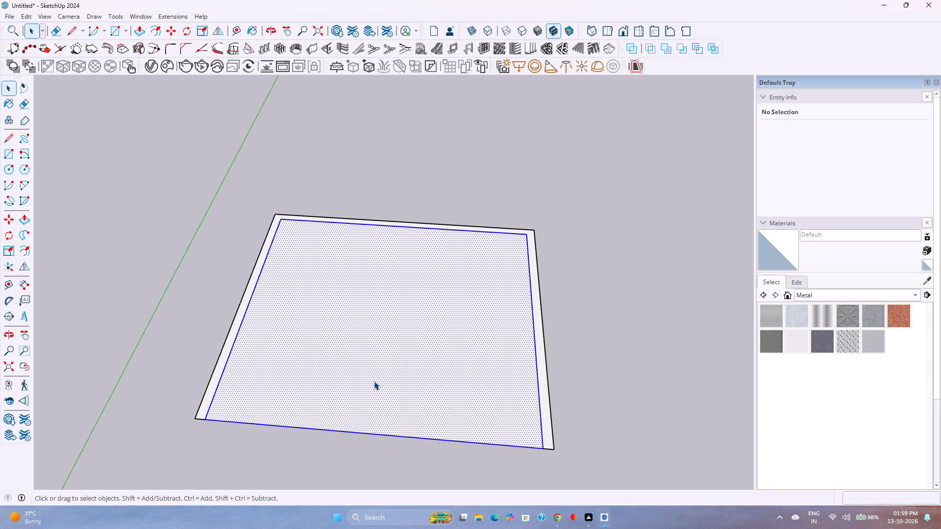
{"action": "double_click", "coordinate": [215, 378]}
{"action": "right_click", "coordinate": [215, 378]}
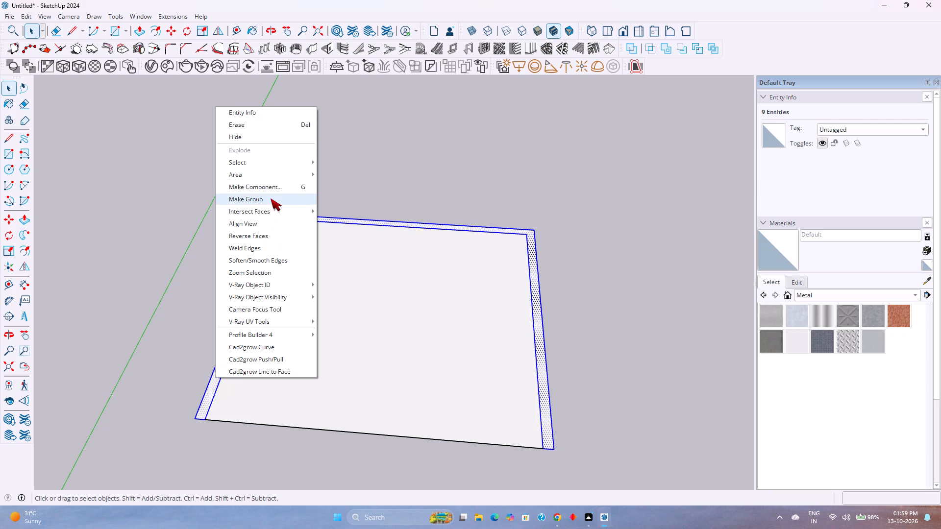
{"action": "left_click", "coordinate": [271, 198]}
Group the inner square floor face together with its edges.
{"action": "double_click", "coordinate": [285, 338]}
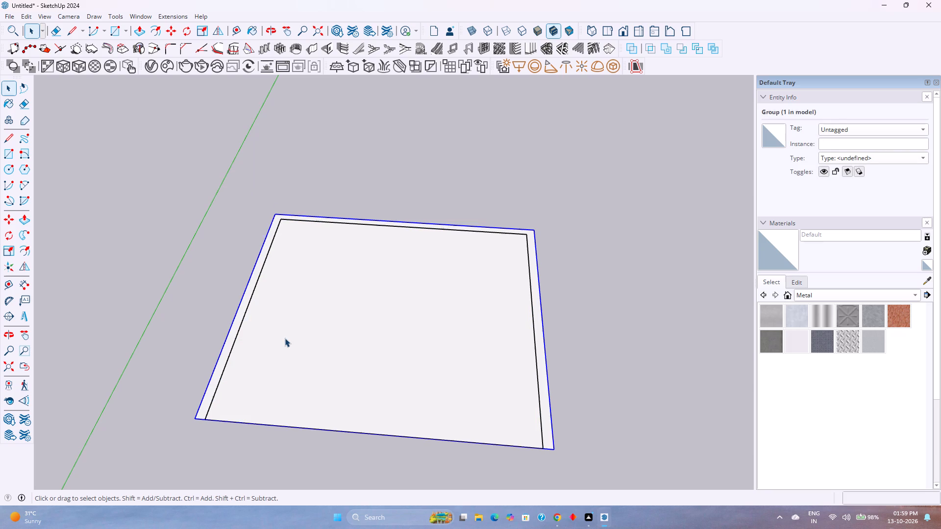
{"action": "right_click", "coordinate": [285, 338]}
{"action": "left_click", "coordinate": [343, 172]}
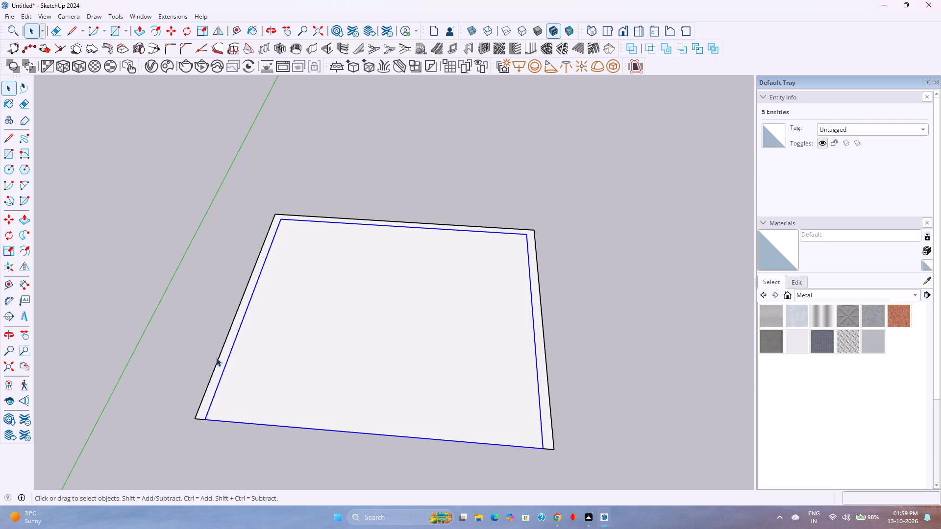
Open the border group and push/pull its face up 9' to form the three walls.
{"action": "double_click", "coordinate": [214, 381]}
{"action": "key", "text": "p"}
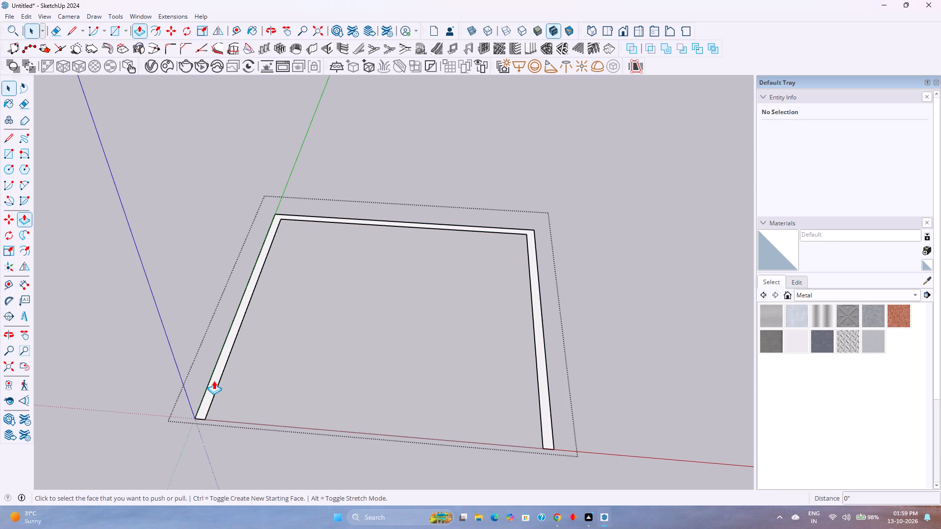
{"action": "left_click", "coordinate": [214, 384]}
{"action": "type", "text": "9'"}
{"action": "key", "text": "Return"}
{"action": "key", "text": "space"}
Place a vertical guide on the back wall's inner face, 6" from its left corner edge.
{"action": "scroll", "coordinate": [338, 362], "scroll_direction": "down", "scroll_amount": 2}
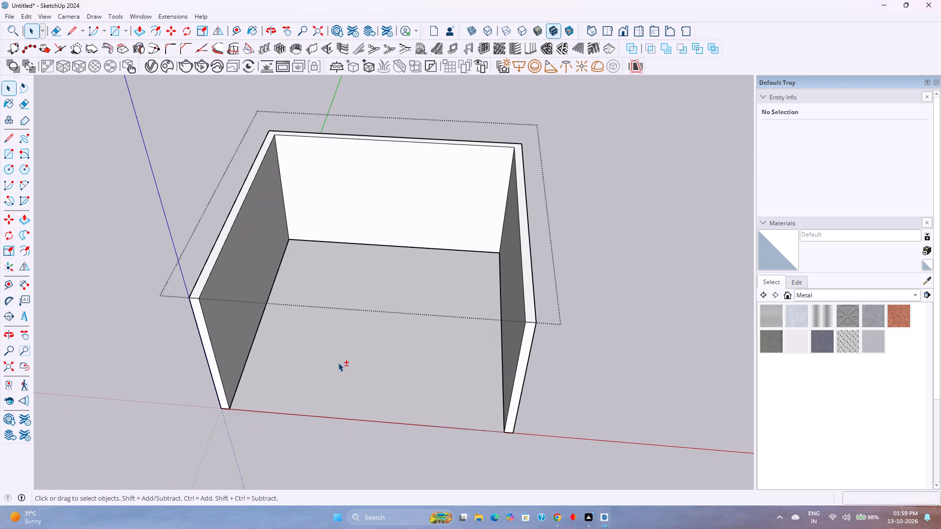
{"action": "middle_click_drag", "start_coordinate": [339, 362], "coordinate": [347, 444], "text": "shift"}
{"action": "middle_click_drag", "start_coordinate": [341, 453], "coordinate": [337, 362]}
{"action": "middle_click", "coordinate": [339, 356]}
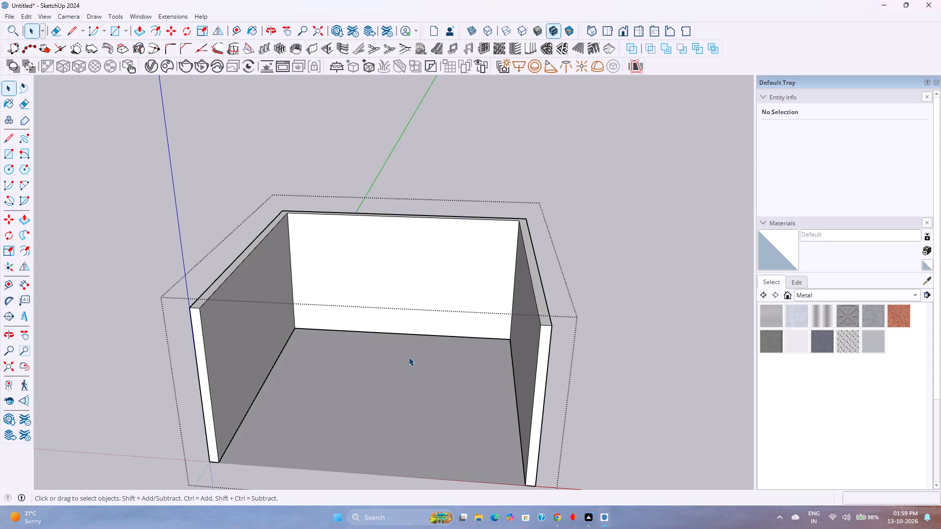
{"action": "middle_click_drag", "start_coordinate": [401, 333], "coordinate": [407, 306]}
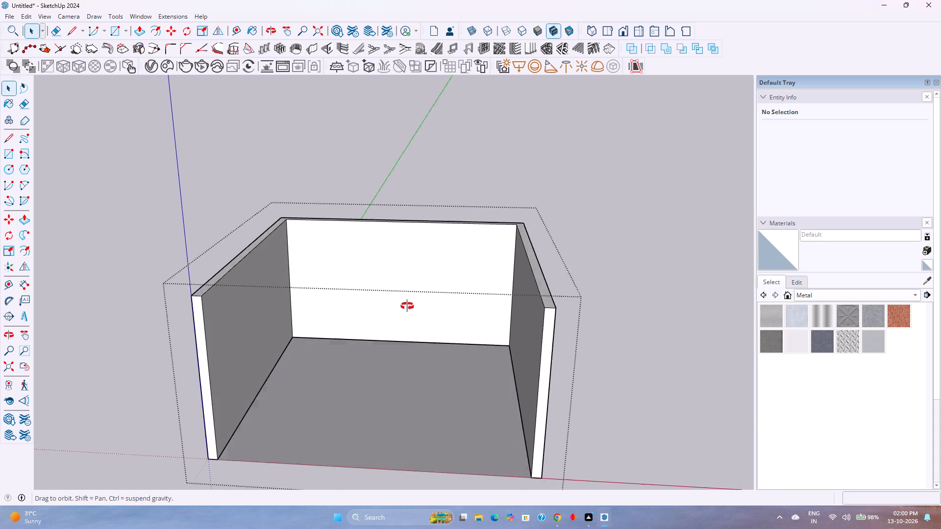
{"action": "middle_click_drag", "start_coordinate": [407, 306], "coordinate": [420, 272]}
{"action": "middle_click", "coordinate": [420, 272]}
{"action": "scroll", "coordinate": [393, 301], "scroll_direction": "up", "scroll_amount": 3}
{"action": "left_click", "coordinate": [242, 34]}
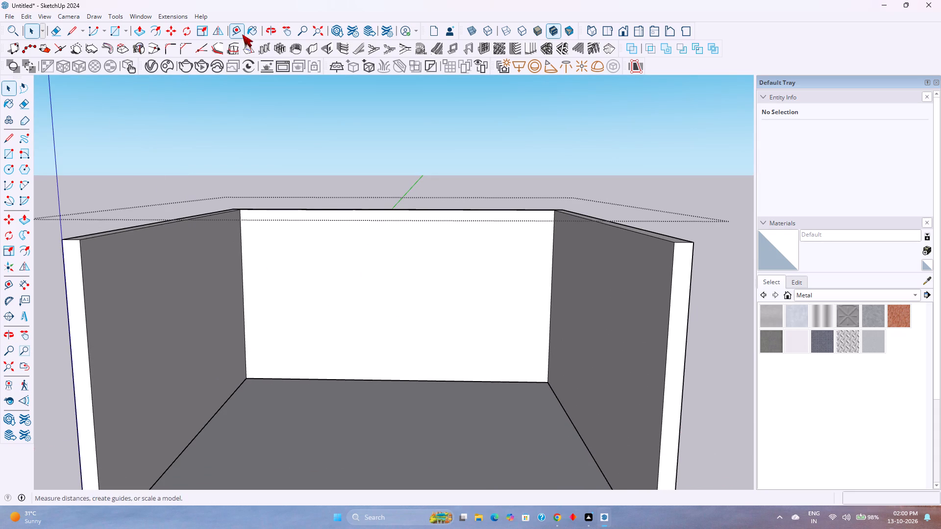
{"action": "left_click", "coordinate": [244, 301]}
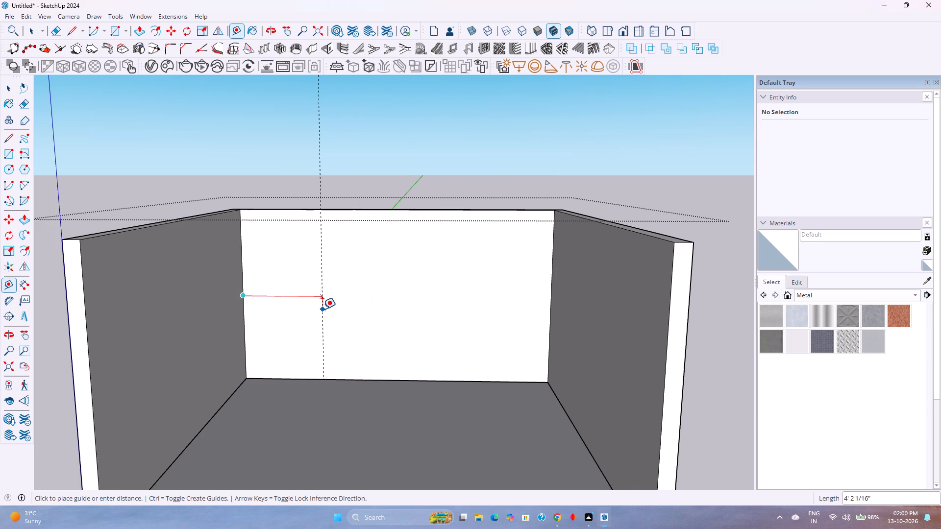
{"action": "key", "text": "6"}
{"action": "key", "text": "Return"}
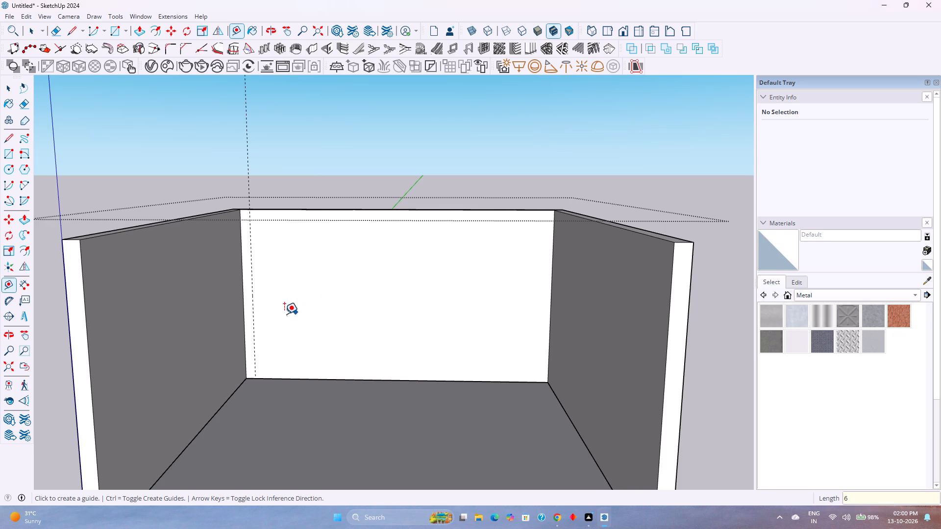
Place a second vertical guide on the back wall, 1'6" to the right of the first guide.
{"action": "left_click", "coordinate": [254, 320]}
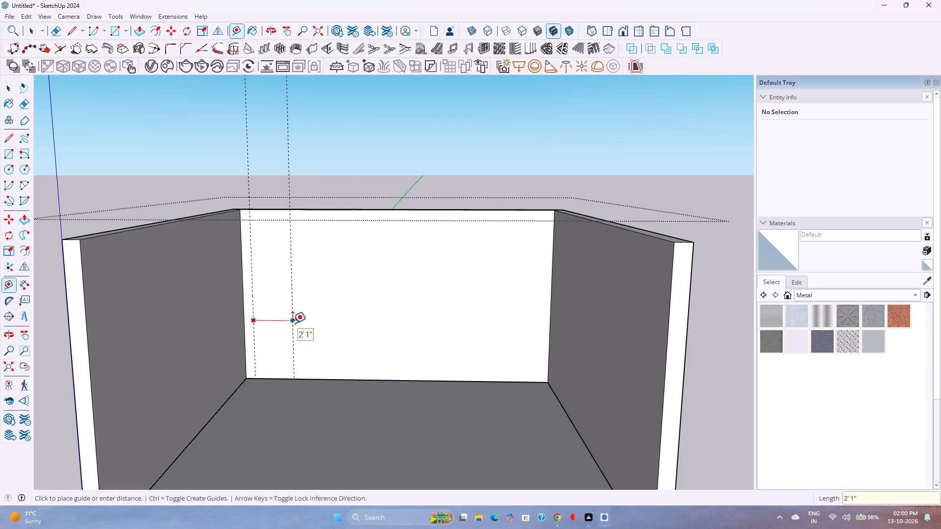
{"action": "type", "text": "1'6"}
{"action": "key", "text": "shift+quotedbl"}
{"action": "key", "text": "Return"}
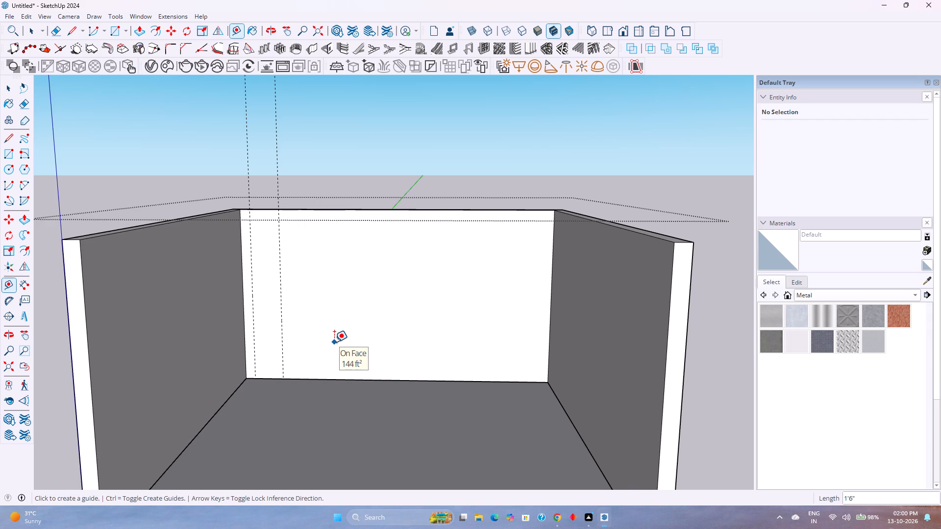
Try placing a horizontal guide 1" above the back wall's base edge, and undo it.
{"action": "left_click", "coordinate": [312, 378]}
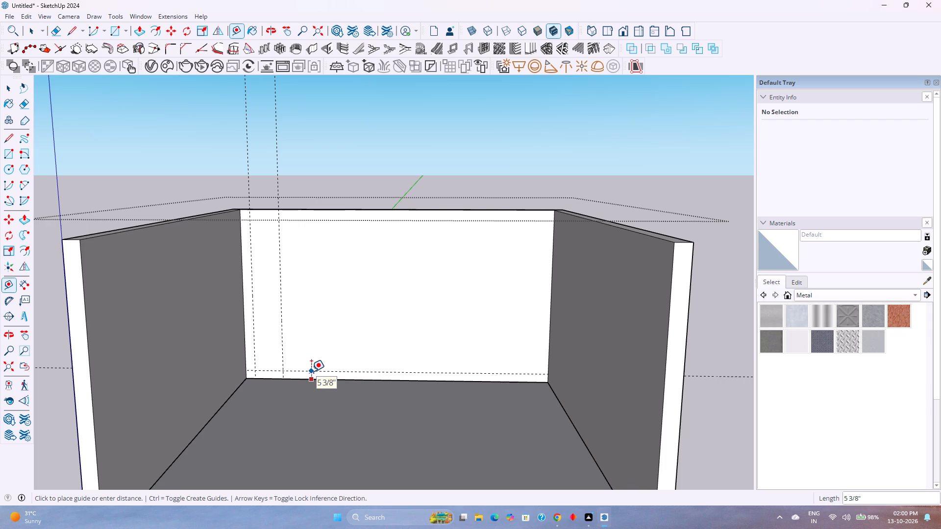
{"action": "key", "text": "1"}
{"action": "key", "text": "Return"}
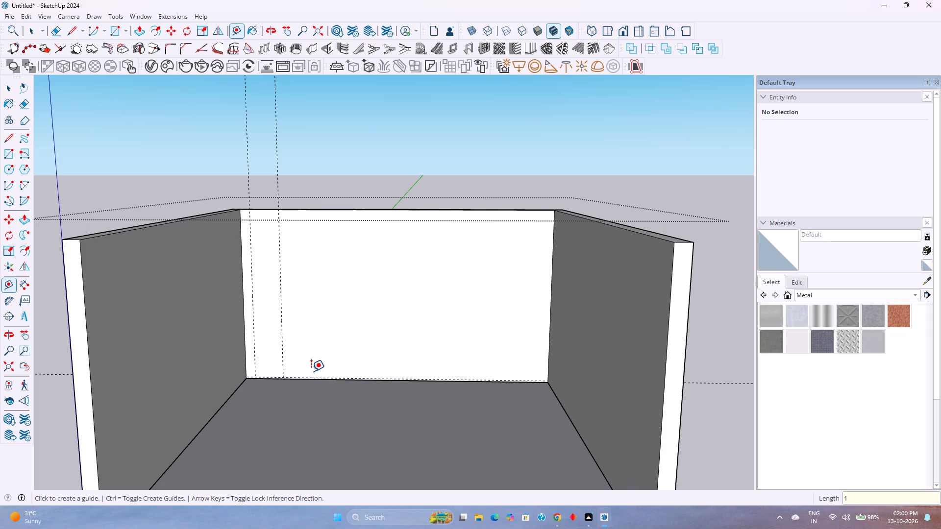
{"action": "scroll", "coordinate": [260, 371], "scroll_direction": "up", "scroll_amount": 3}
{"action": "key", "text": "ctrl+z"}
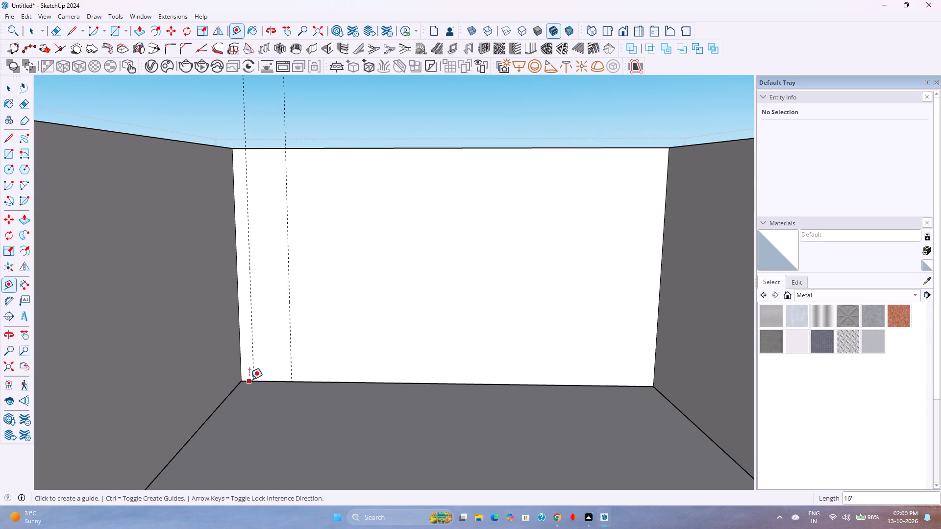
Place a horizontal guide on the back wall, 1' below its top edge.
{"action": "left_click", "coordinate": [328, 150]}
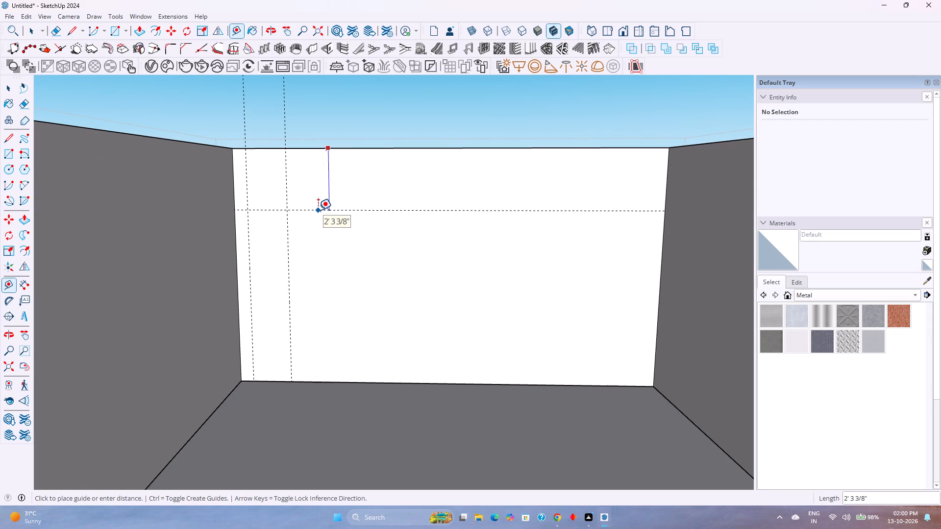
{"action": "type", "text": "1'"}
{"action": "key", "text": "Return"}
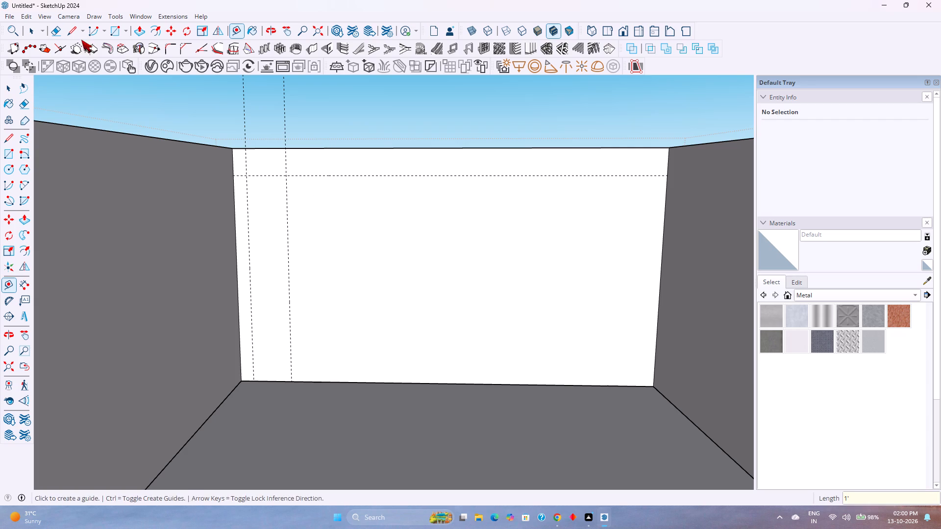
Draw a 1'6" by 8' rectangle on the back wall between the two vertical guides, from the horizontal guide to the floor.
{"action": "left_click", "coordinate": [110, 31]}
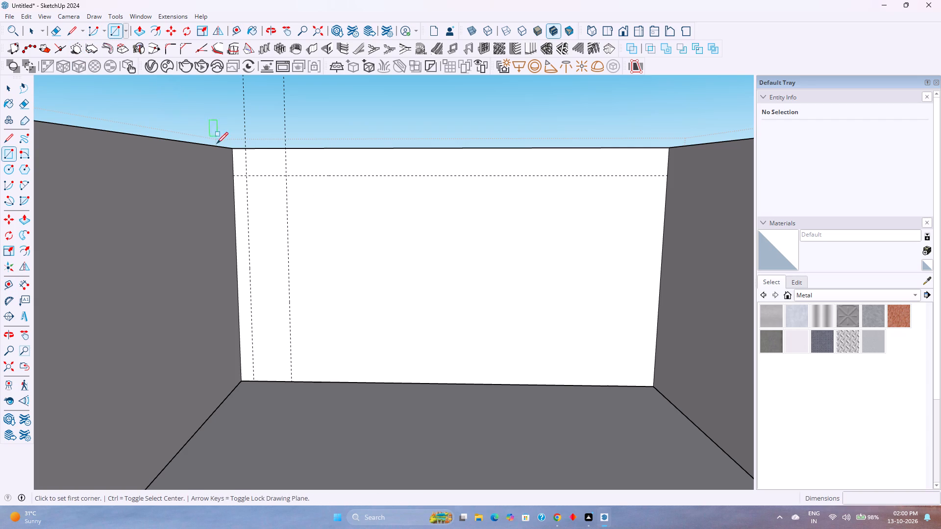
{"action": "left_click", "coordinate": [248, 177]}
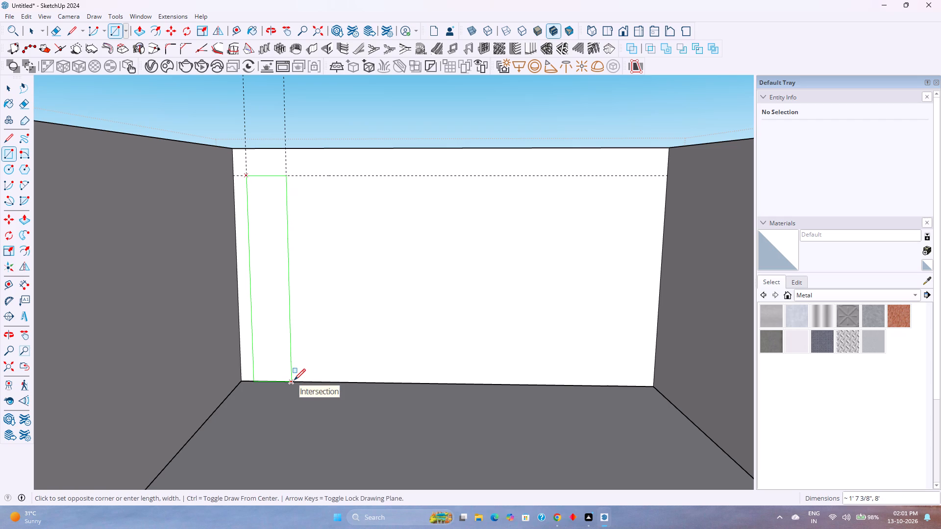
{"action": "scroll", "coordinate": [294, 380], "scroll_direction": "up", "scroll_amount": 6}
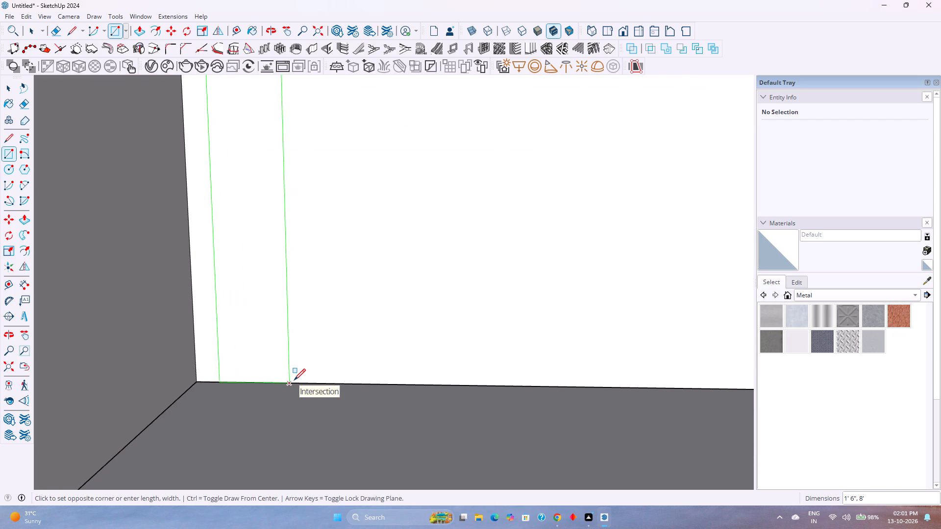
{"action": "left_click", "coordinate": [294, 380]}
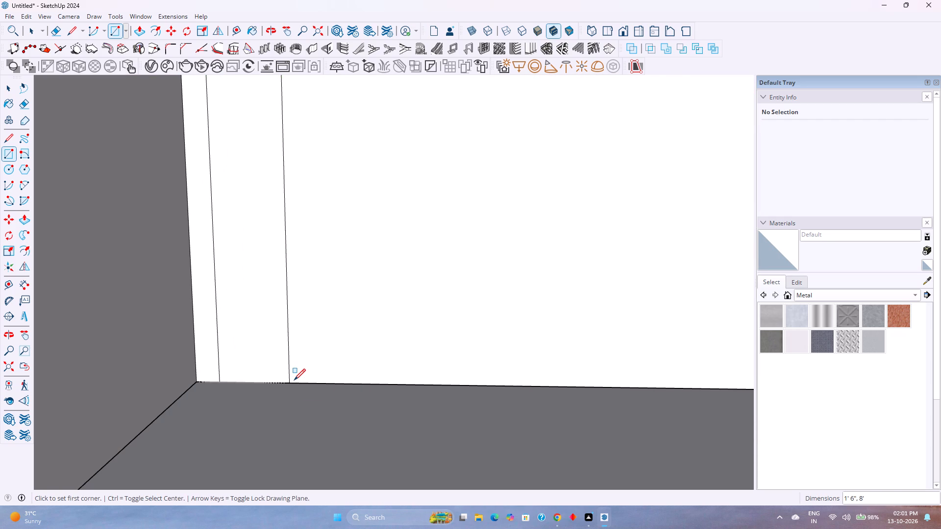
Copy the 1'6" by 8' rectangle with its edges straight up, clear above the back wall.
{"action": "key", "text": "space"}
{"action": "scroll", "coordinate": [258, 338], "scroll_direction": "down", "scroll_amount": 2}
{"action": "double_click", "coordinate": [258, 338]}
{"action": "scroll", "coordinate": [260, 334], "scroll_direction": "down", "scroll_amount": 3}
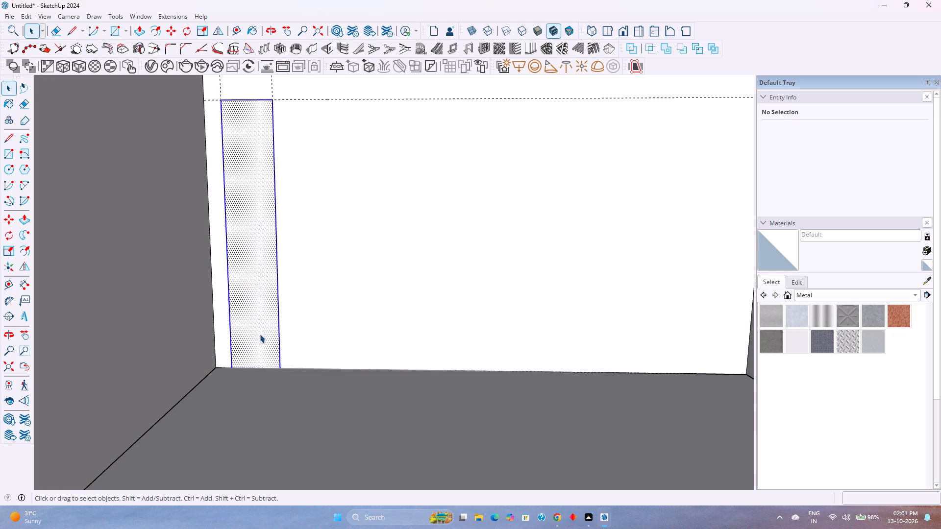
{"action": "scroll", "coordinate": [260, 334], "scroll_direction": "down", "scroll_amount": 2}
{"action": "middle_click_drag", "start_coordinate": [262, 329], "coordinate": [265, 382], "text": "shift"}
{"action": "middle_click", "coordinate": [265, 382], "text": "shift"}
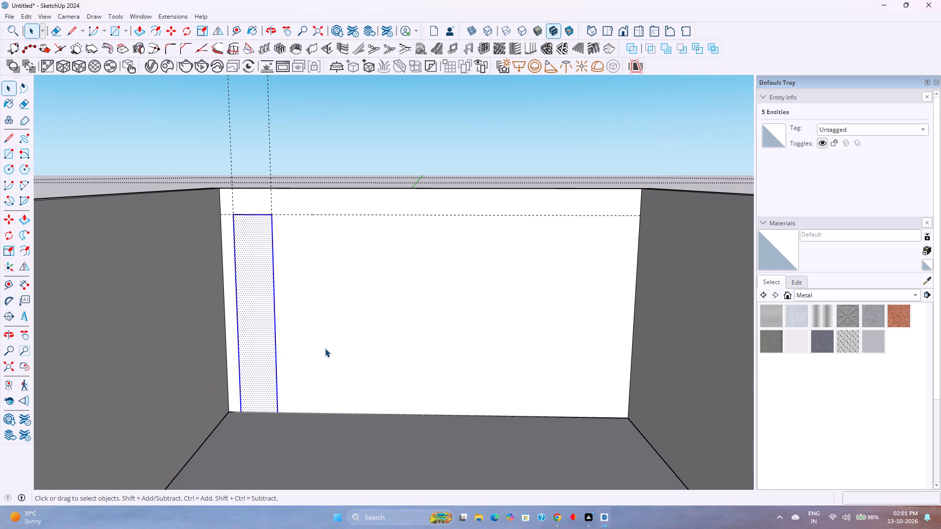
{"action": "key", "text": "m"}
{"action": "left_click", "coordinate": [276, 413]}
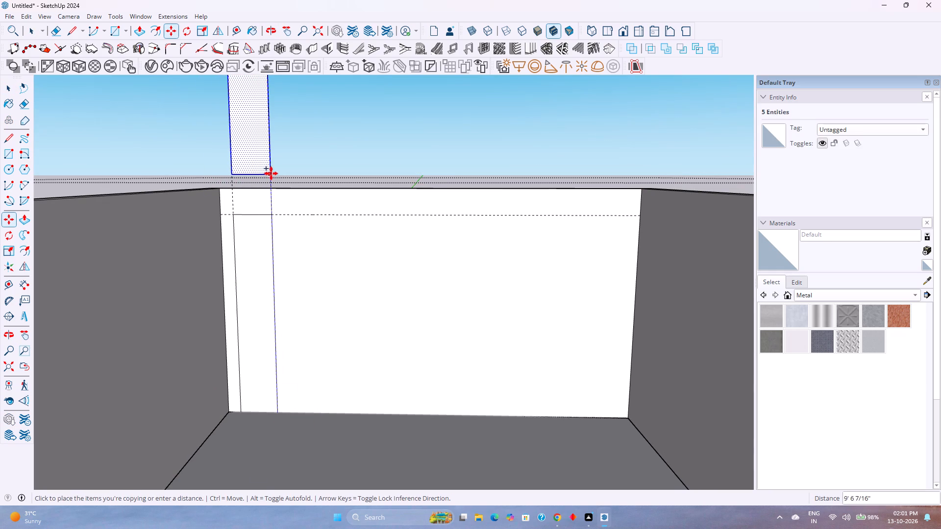
{"action": "scroll", "coordinate": [272, 151], "scroll_direction": "down", "scroll_amount": 1}
{"action": "middle_click_drag", "start_coordinate": [272, 151], "coordinate": [283, 269], "text": "shift"}
{"action": "middle_click", "coordinate": [283, 269]}
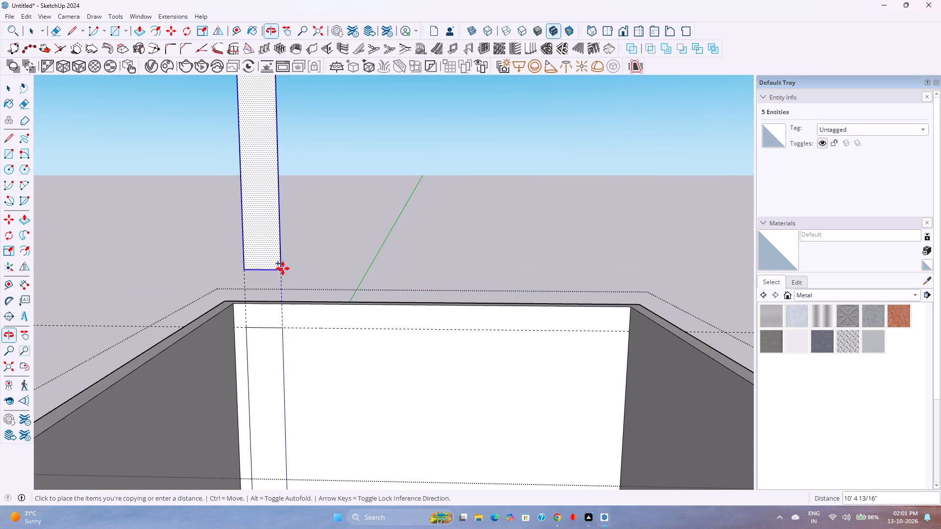
{"action": "left_click", "coordinate": [282, 263]}
{"action": "key", "text": "space"}
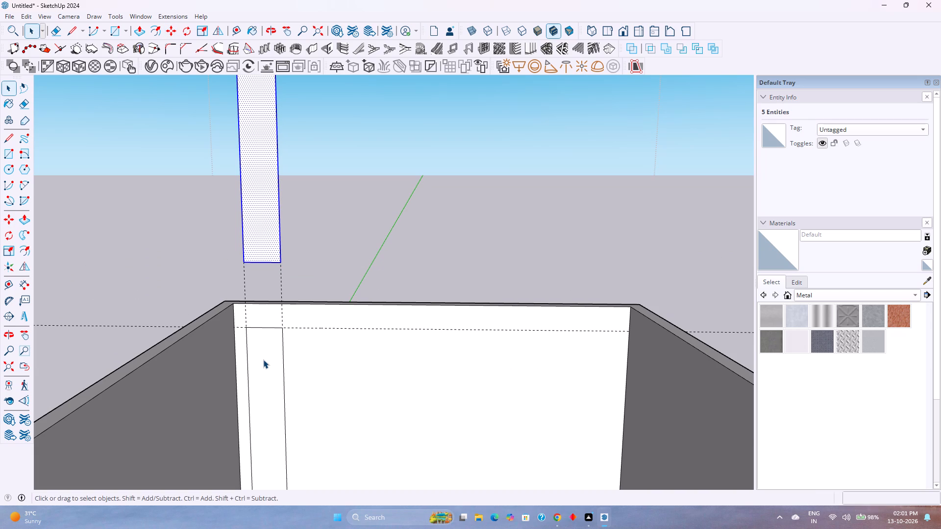
Erase the edges of the original 1'6" by 8' rectangle from the back wall, leaving its raised copy.
{"action": "left_click", "coordinate": [262, 367]}
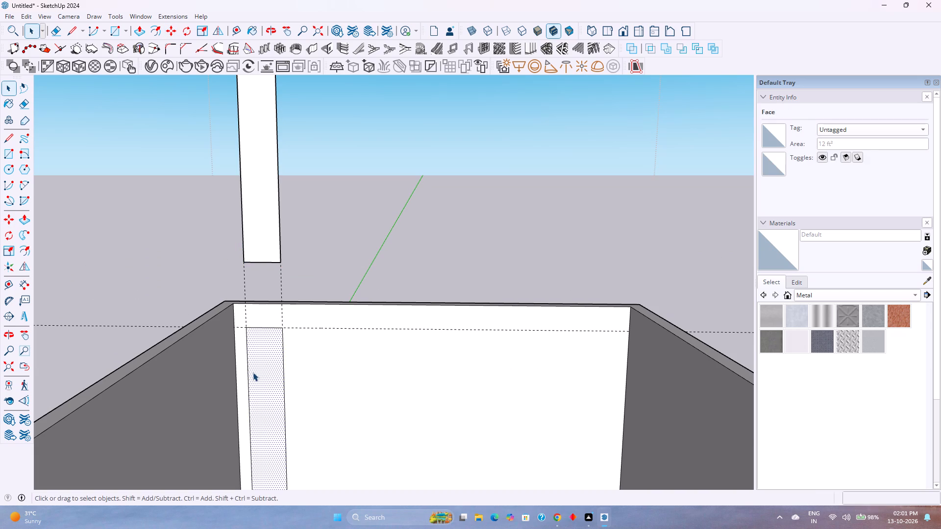
{"action": "key", "text": "e"}
{"action": "key", "text": "Escape"}
{"action": "left_click_drag", "start_coordinate": [249, 363], "coordinate": [249, 363]}
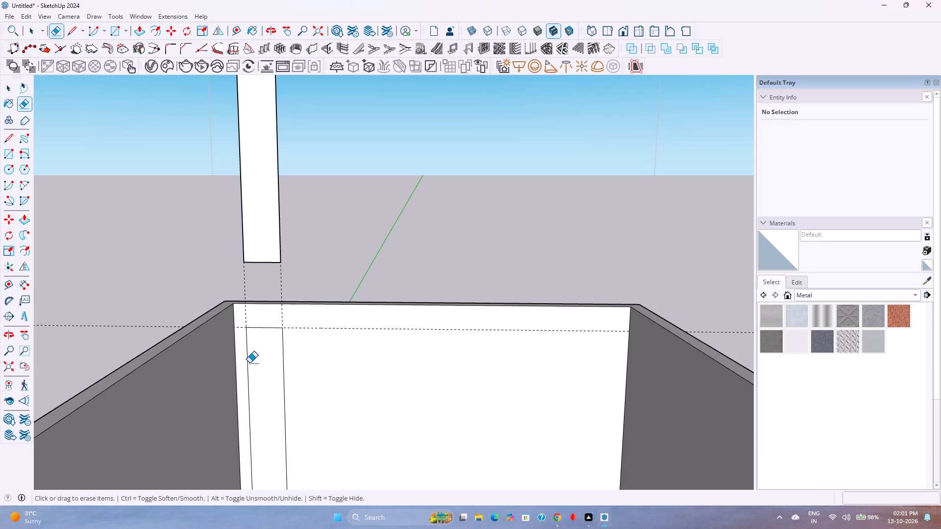
{"action": "left_click_drag", "start_coordinate": [249, 363], "coordinate": [245, 356]}
{"action": "left_click", "coordinate": [285, 352]}
{"action": "left_click", "coordinate": [279, 340]}
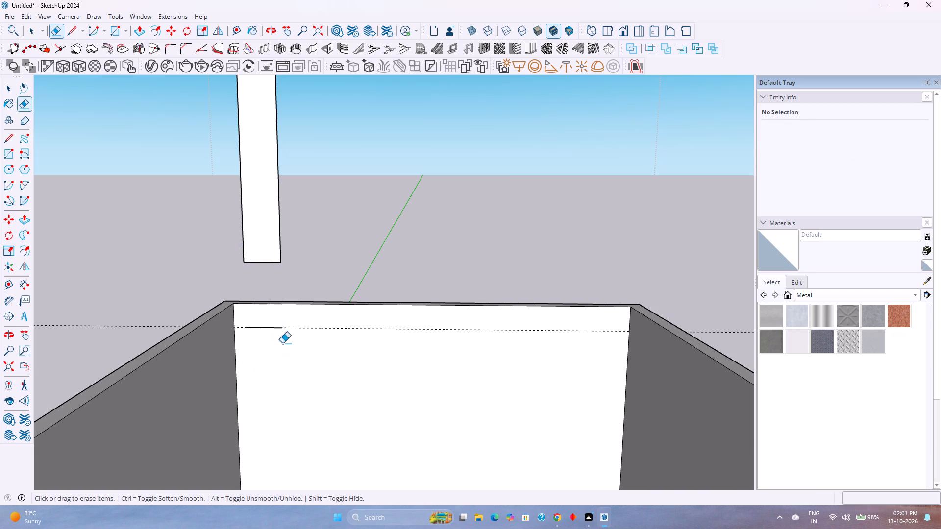
{"action": "left_click", "coordinate": [270, 321]}
{"action": "scroll", "coordinate": [290, 382], "scroll_direction": "down", "scroll_amount": 3}
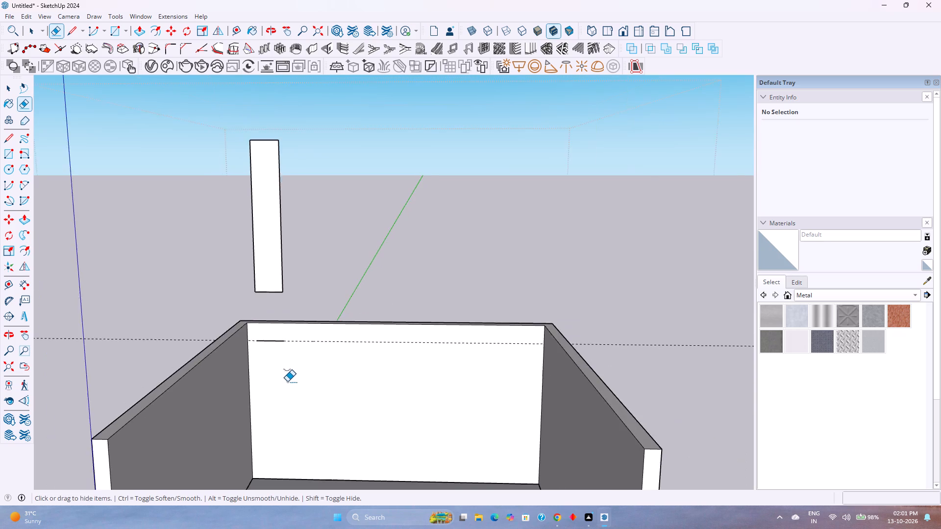
{"action": "middle_click_drag", "start_coordinate": [287, 382], "coordinate": [276, 298], "text": "shift"}
{"action": "middle_click", "coordinate": [276, 296], "text": "shift"}
{"action": "key", "text": "space"}
{"action": "left_click", "coordinate": [263, 253]}
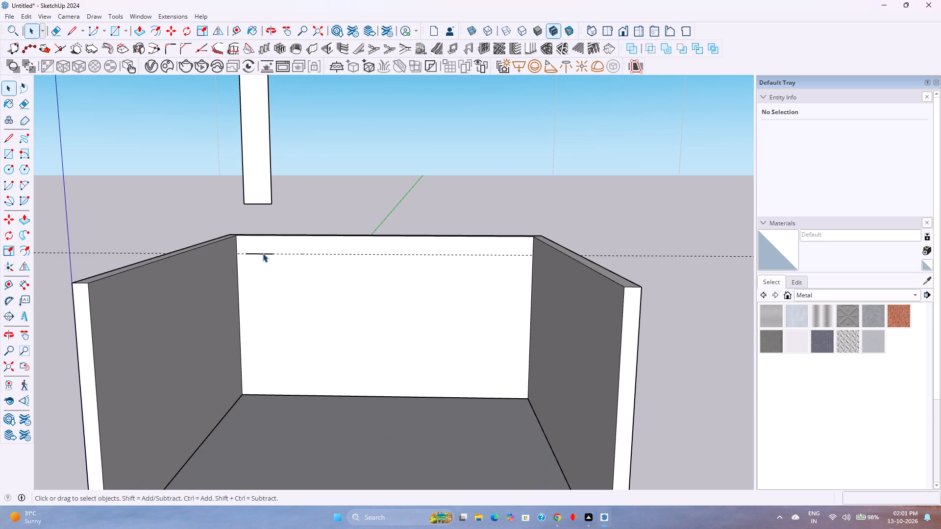
{"action": "key", "text": "Delete"}
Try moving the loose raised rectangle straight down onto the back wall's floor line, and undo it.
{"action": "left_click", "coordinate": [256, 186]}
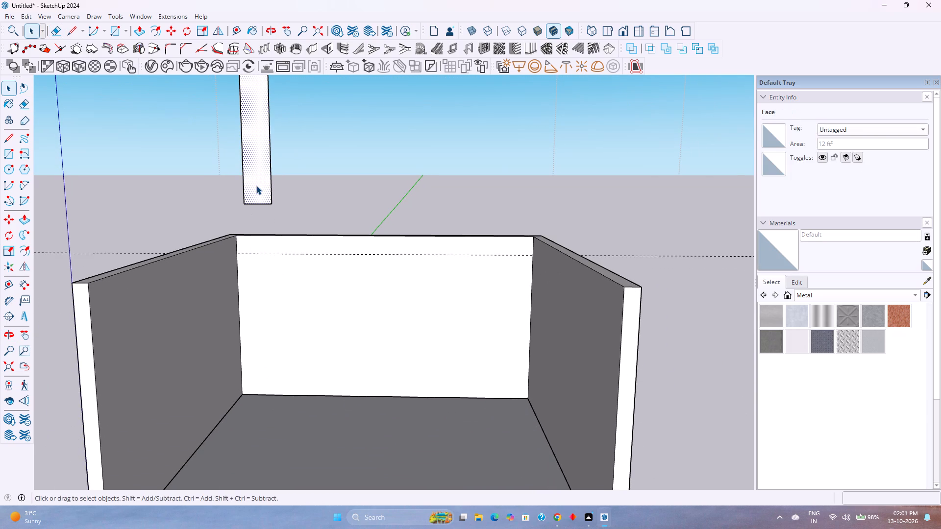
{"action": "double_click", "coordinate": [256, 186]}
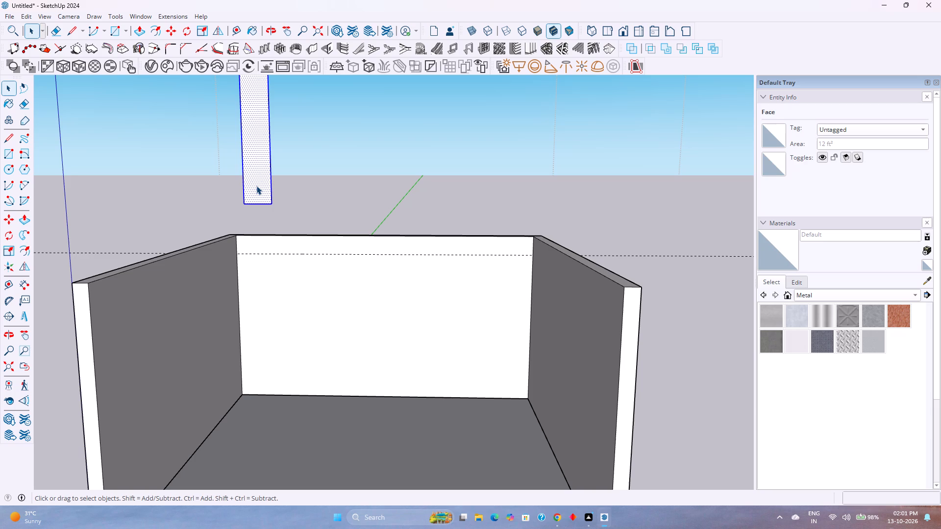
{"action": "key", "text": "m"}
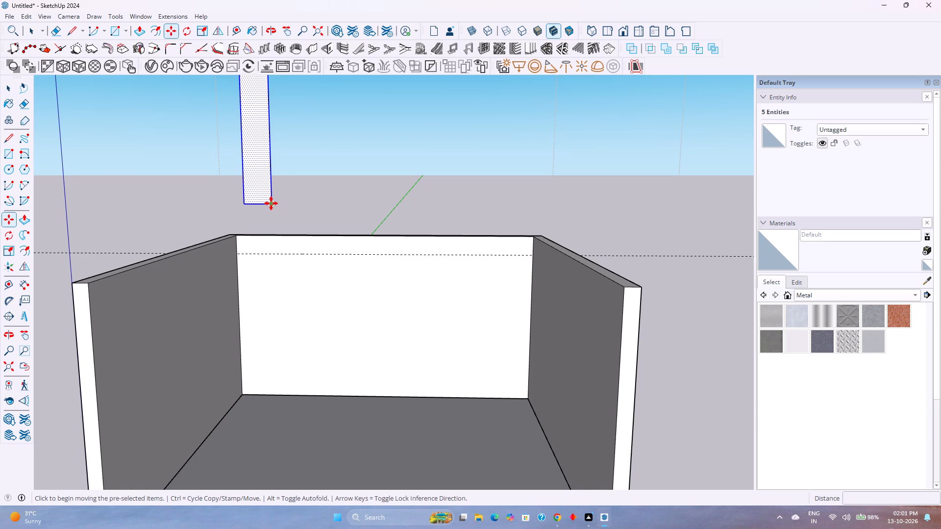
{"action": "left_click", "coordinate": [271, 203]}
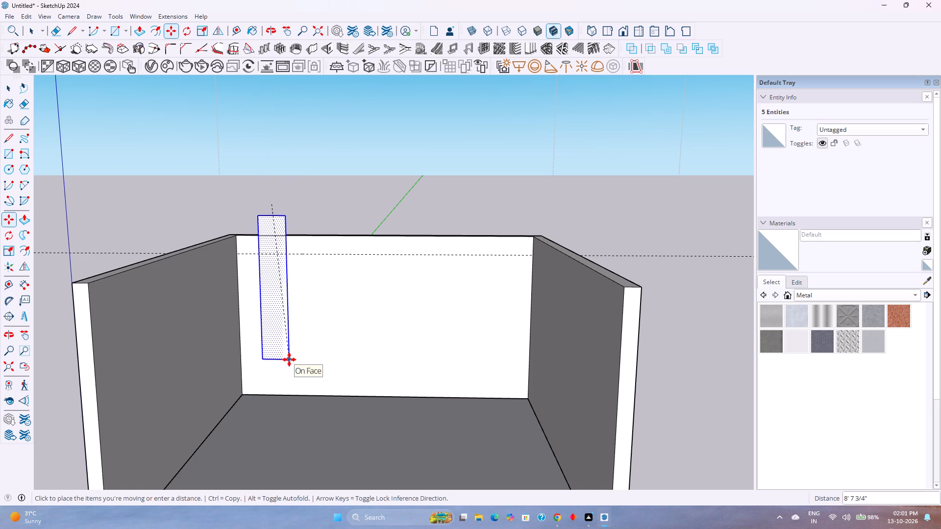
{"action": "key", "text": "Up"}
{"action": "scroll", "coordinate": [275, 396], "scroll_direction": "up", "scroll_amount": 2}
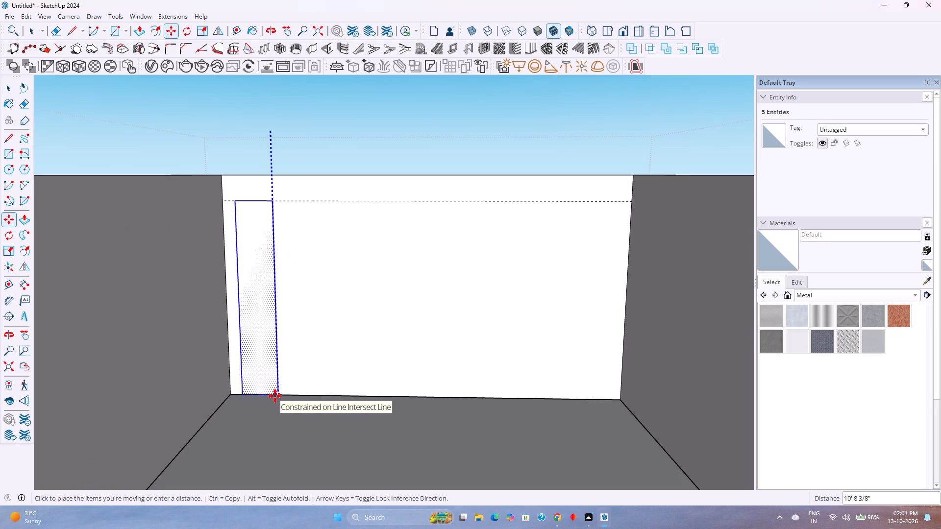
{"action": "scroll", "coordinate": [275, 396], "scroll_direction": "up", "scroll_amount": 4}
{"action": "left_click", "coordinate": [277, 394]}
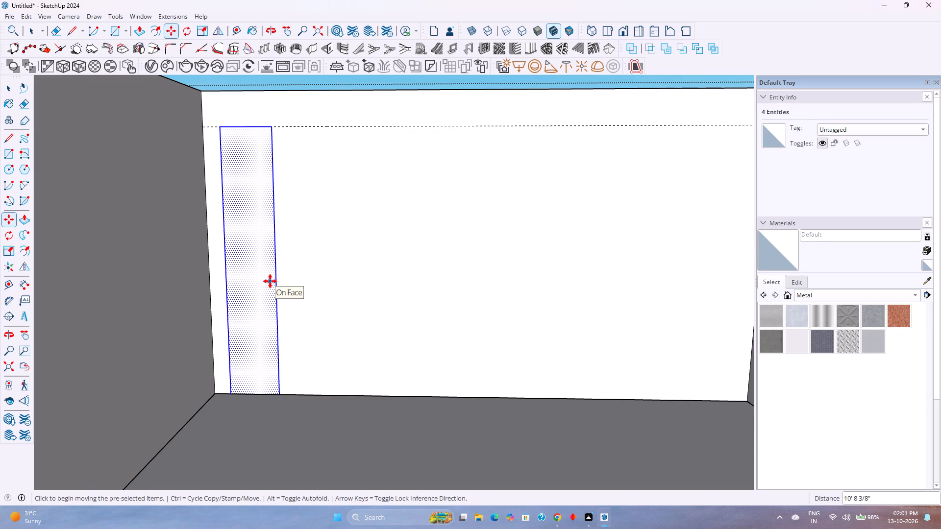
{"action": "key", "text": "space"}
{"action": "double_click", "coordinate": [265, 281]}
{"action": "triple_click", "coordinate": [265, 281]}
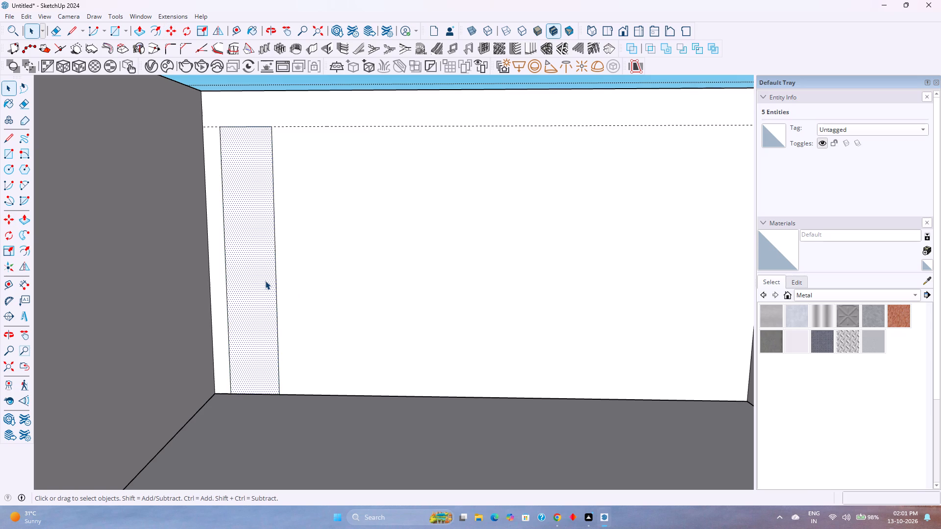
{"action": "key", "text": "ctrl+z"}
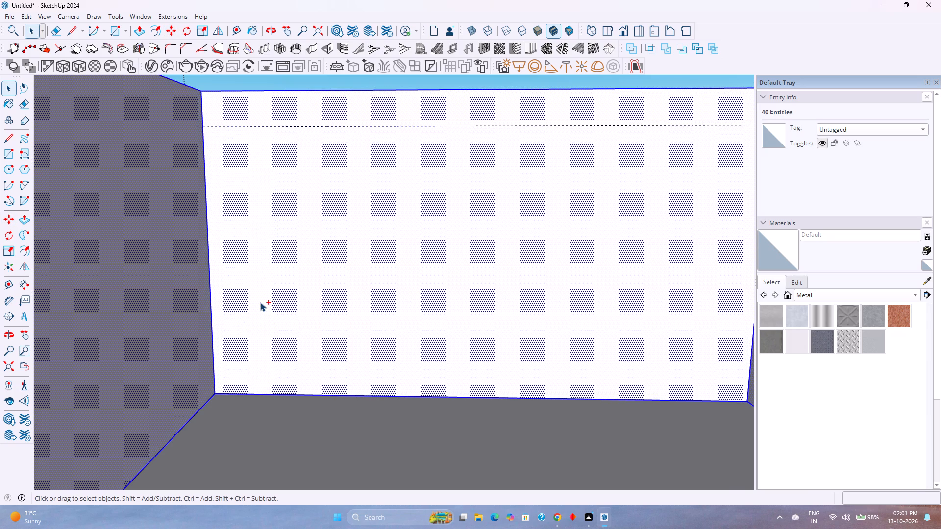
Group the raised rectangle's face together with its edges.
{"action": "scroll", "coordinate": [260, 302], "scroll_direction": "down", "scroll_amount": 5}
{"action": "double_click", "coordinate": [254, 118]}
{"action": "right_click", "coordinate": [254, 118]}
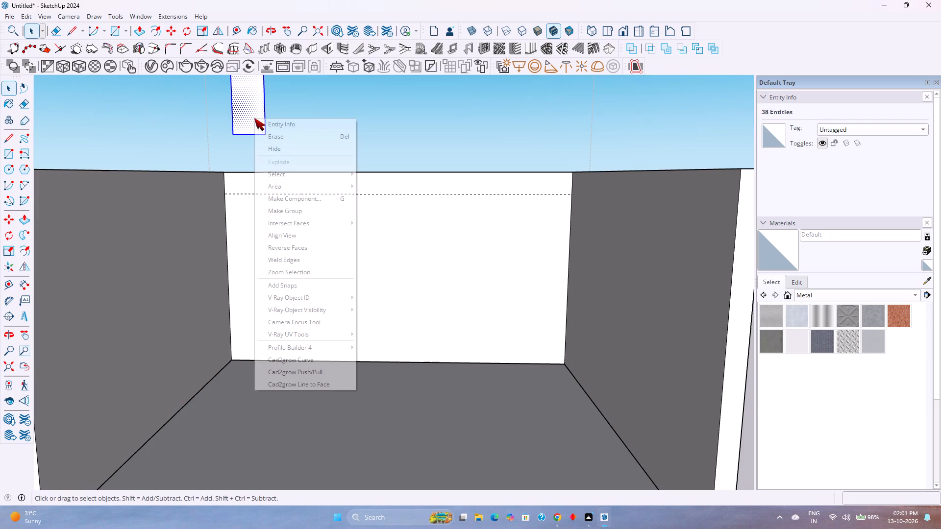
{"action": "left_click", "coordinate": [282, 215]}
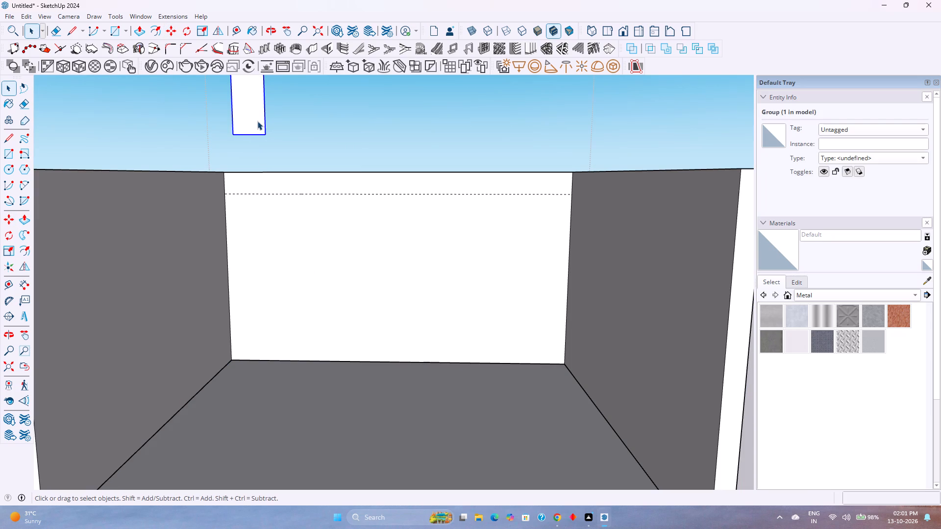
Move the grouped rectangle straight down along the vertical axis until its bottom edge meets the back wall's floor line.
{"action": "key", "text": "m"}
{"action": "left_click", "coordinate": [265, 138]}
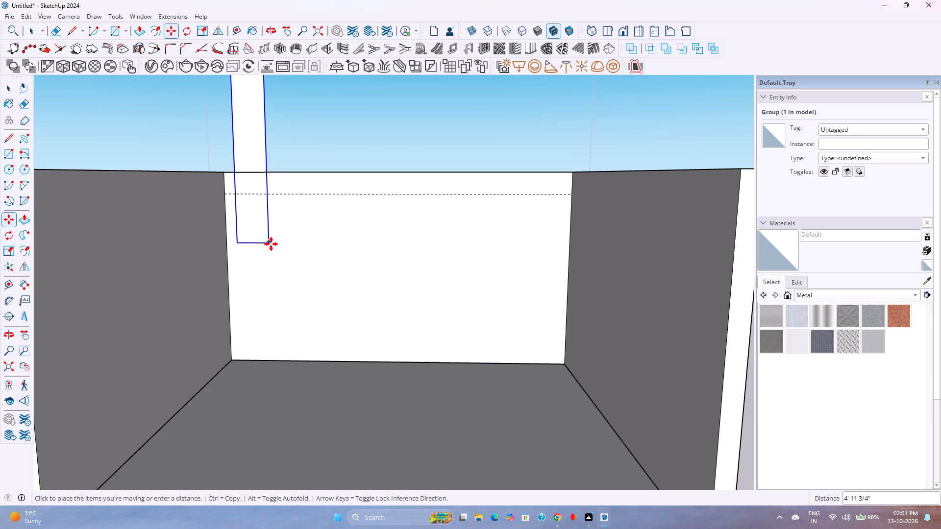
{"action": "key", "text": "Up"}
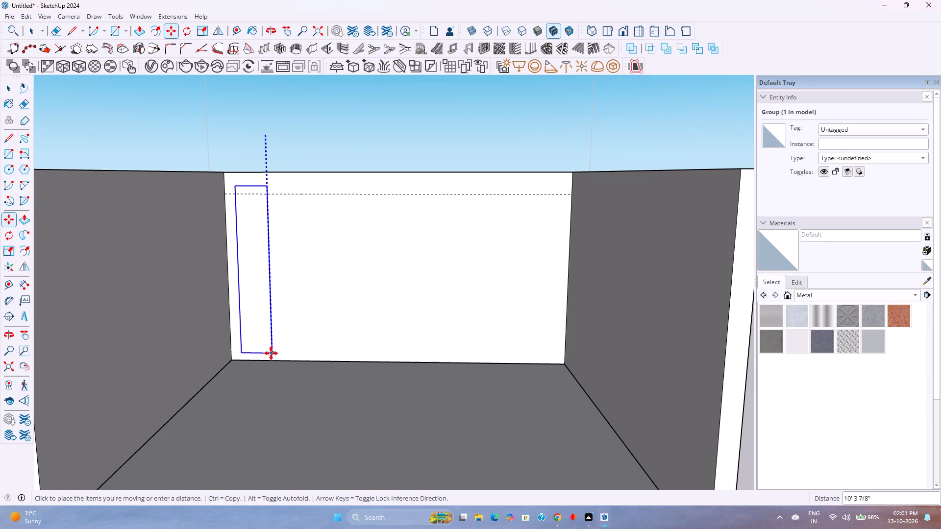
{"action": "left_click", "coordinate": [271, 358]}
{"action": "key", "text": "space"}
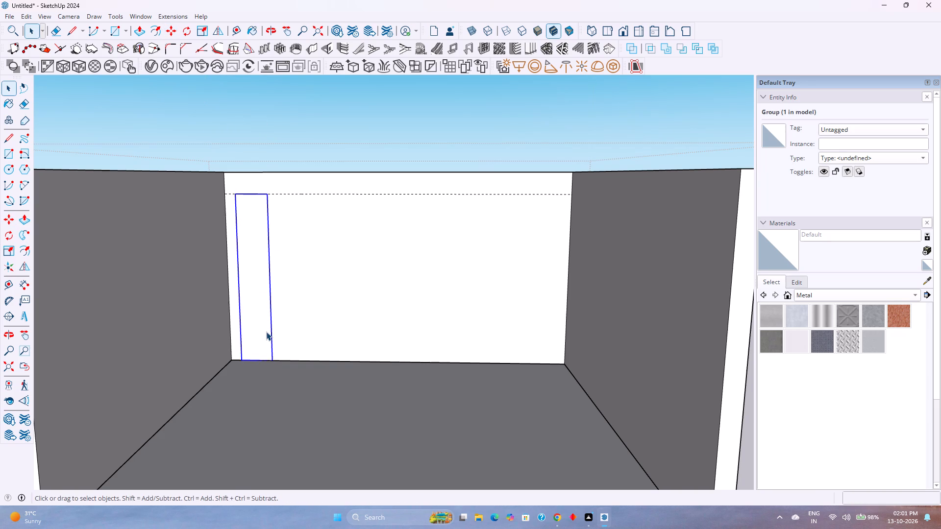
Inside the group, extrude the rectangle's face 1'8" out from the back wall into the room.
{"action": "double_click", "coordinate": [266, 332]}
{"action": "scroll", "coordinate": [251, 281], "scroll_direction": "up", "scroll_amount": 1}
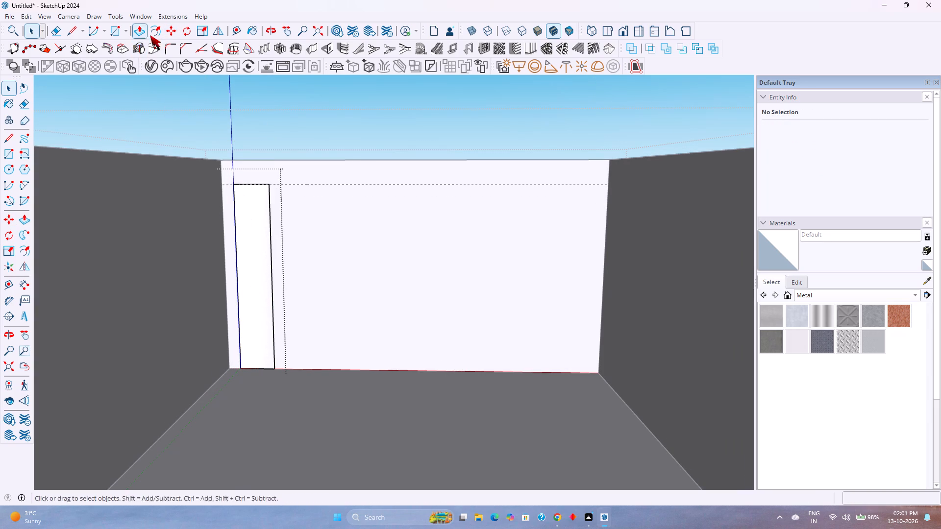
{"action": "key", "text": "p"}
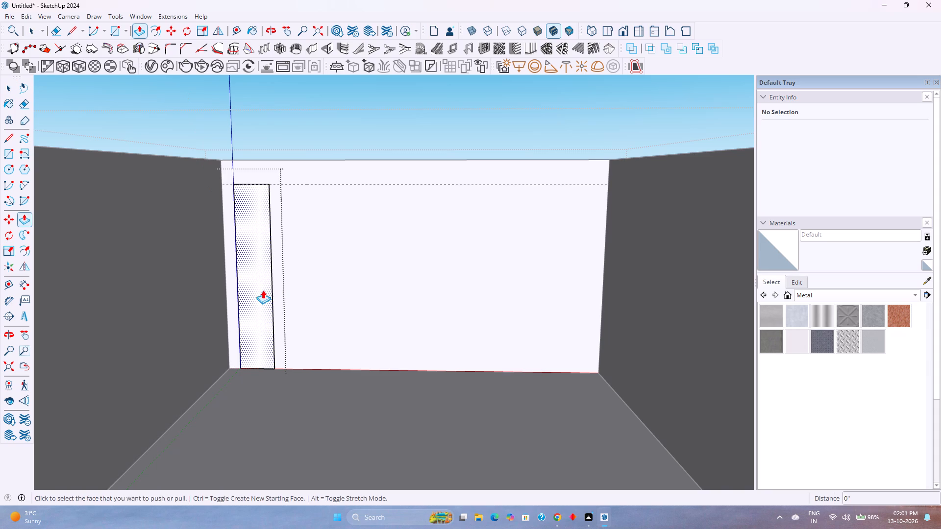
{"action": "left_click", "coordinate": [263, 290]}
{"action": "type", "text": "1'8\""}
{"action": "key", "text": "Return"}
Offset the outline of the box's front face 1" inward.
{"action": "scroll", "coordinate": [256, 310], "scroll_direction": "down", "scroll_amount": 1}
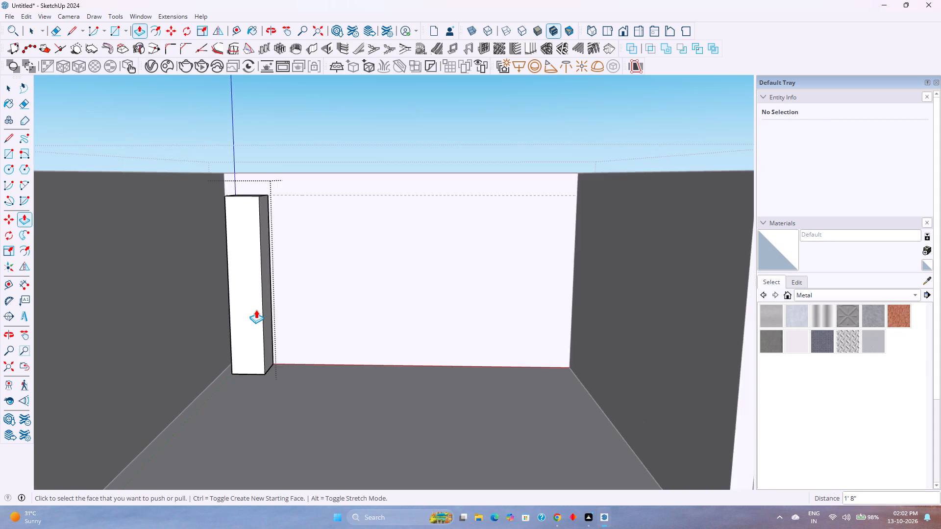
{"action": "scroll", "coordinate": [256, 310], "scroll_direction": "down", "scroll_amount": 1}
{"action": "middle_click_drag", "start_coordinate": [256, 310], "coordinate": [253, 432]}
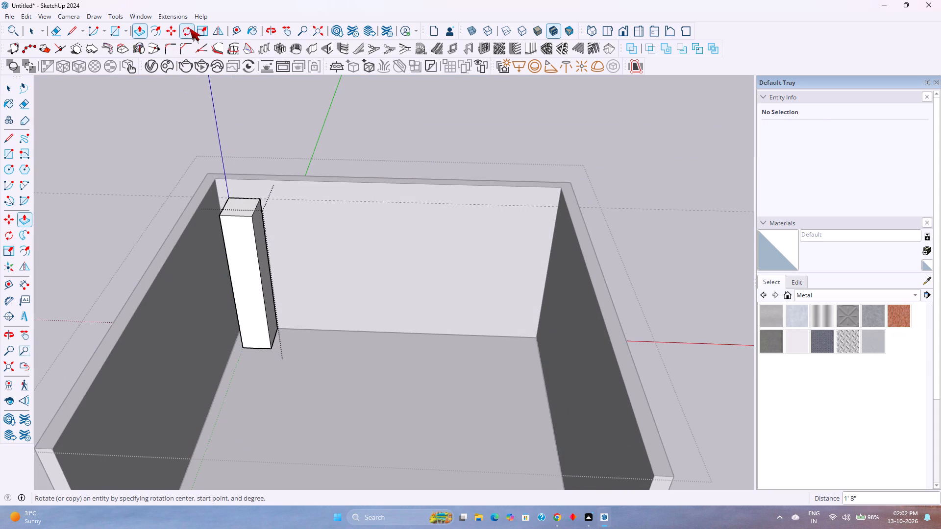
{"action": "left_click", "coordinate": [161, 31]}
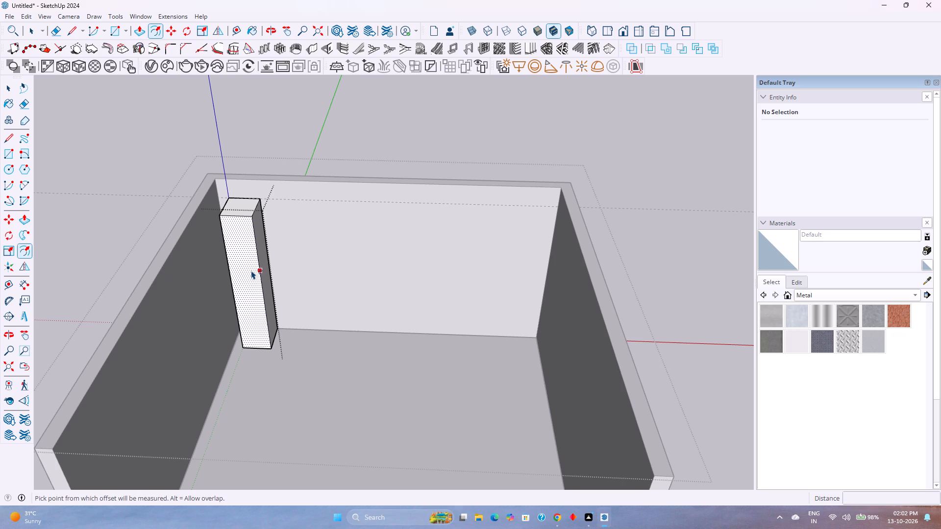
{"action": "left_click", "coordinate": [251, 270]}
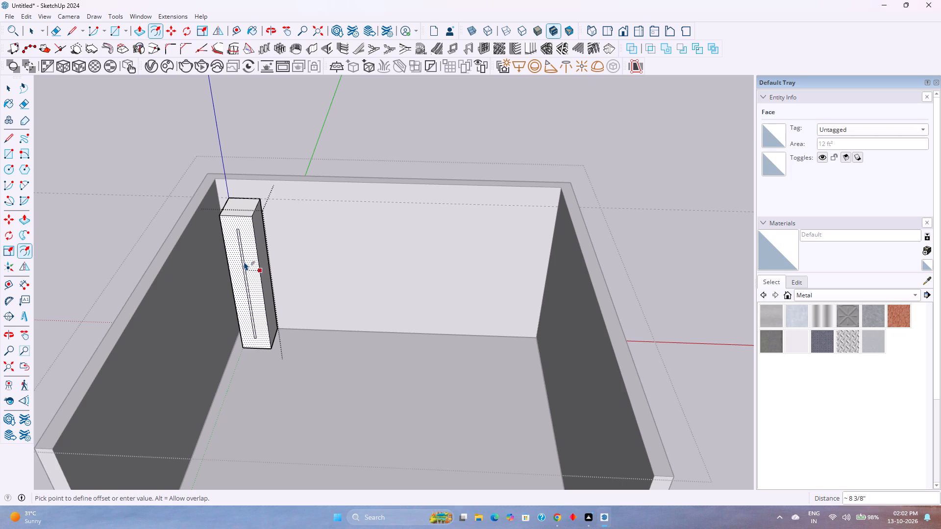
{"action": "key", "text": "1"}
{"action": "key", "text": "Return"}
{"action": "key", "text": "space"}
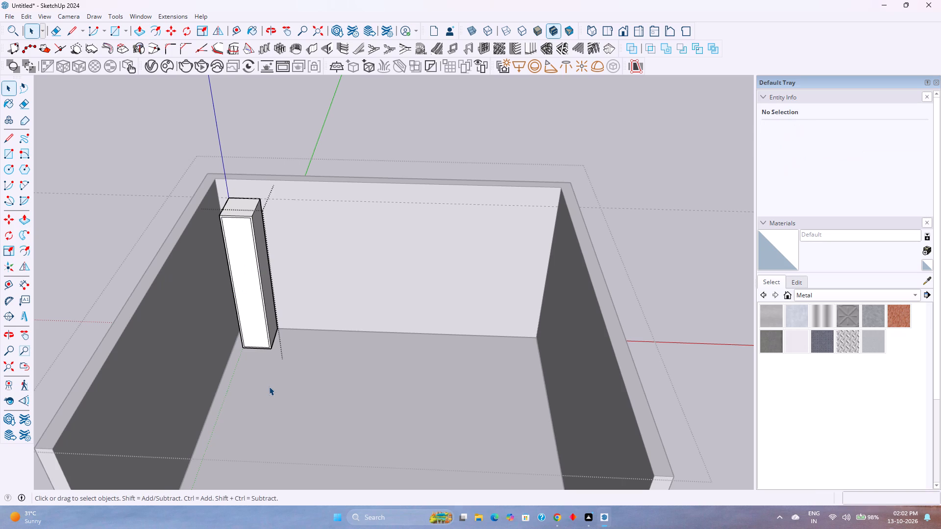
Copy the inner frame's top edge 7'10" down to its bottom edge, dividing the distance into 5 equal compartments.
{"action": "middle_click_drag", "start_coordinate": [258, 347], "coordinate": [273, 408], "text": "shift"}
{"action": "middle_click_drag", "start_coordinate": [272, 409], "coordinate": [266, 332]}
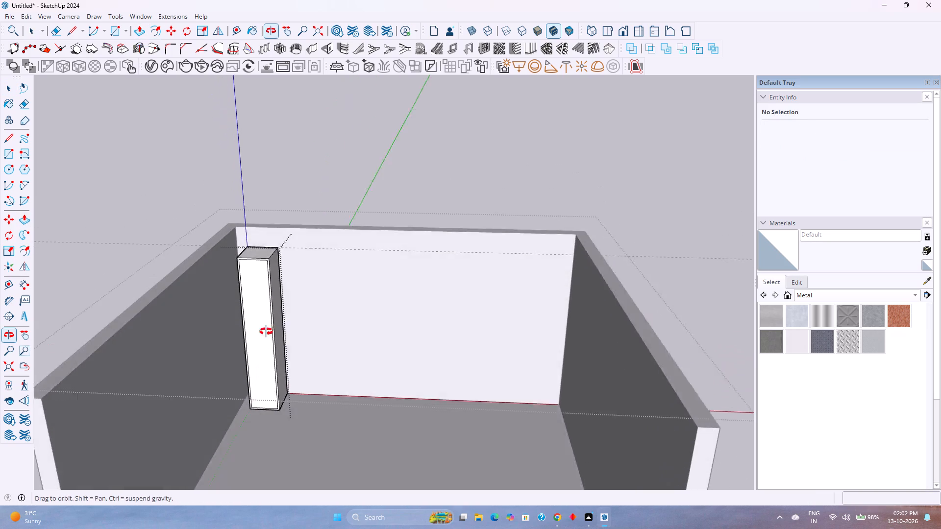
{"action": "middle_click_drag", "start_coordinate": [266, 332], "coordinate": [272, 315]}
{"action": "middle_click", "coordinate": [272, 315]}
{"action": "scroll", "coordinate": [265, 423], "scroll_direction": "up", "scroll_amount": 3}
{"action": "middle_click_drag", "start_coordinate": [268, 413], "coordinate": [281, 441], "text": "shift"}
{"action": "scroll", "coordinate": [272, 439], "scroll_direction": "up", "scroll_amount": 4}
{"action": "middle_click_drag", "start_coordinate": [279, 421], "coordinate": [265, 475], "text": "shift"}
{"action": "middle_click_drag", "start_coordinate": [261, 470], "coordinate": [261, 436]}
{"action": "middle_click", "coordinate": [261, 435]}
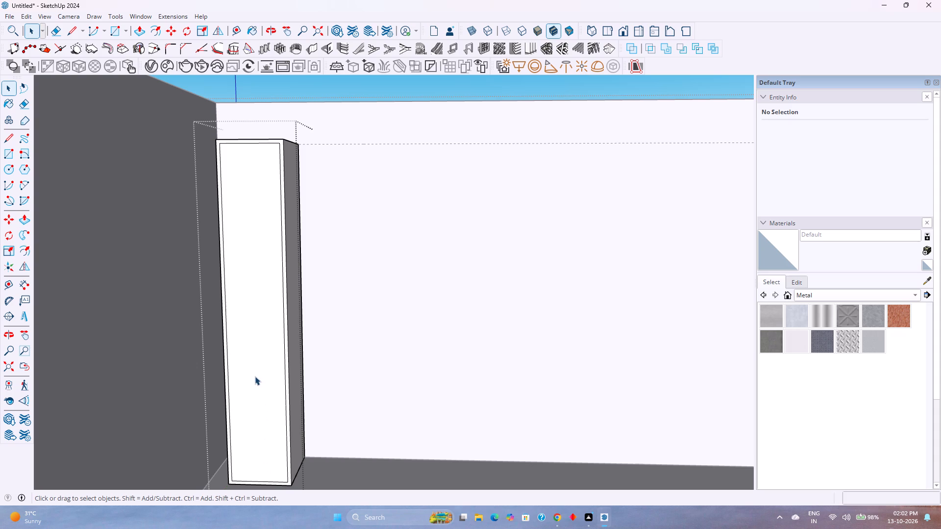
{"action": "left_click", "coordinate": [269, 143]}
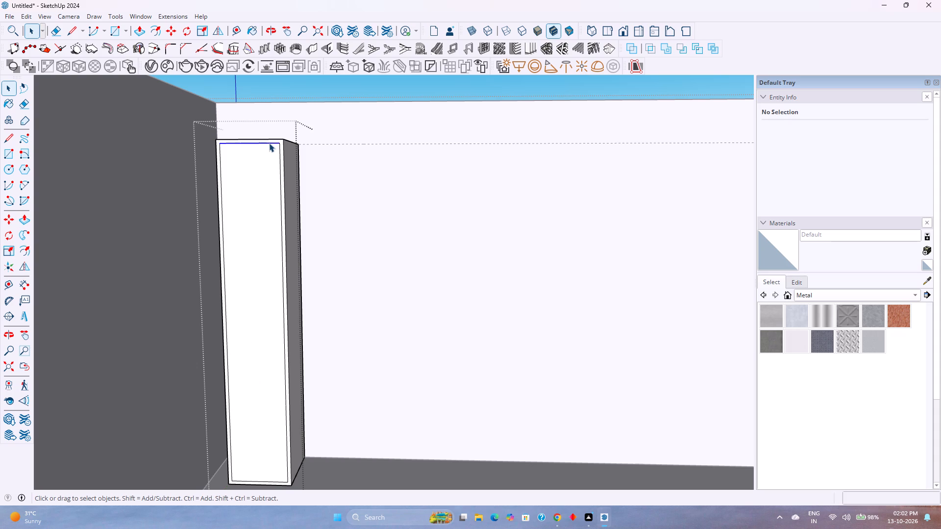
{"action": "key", "text": "m"}
{"action": "left_click", "coordinate": [269, 143]}
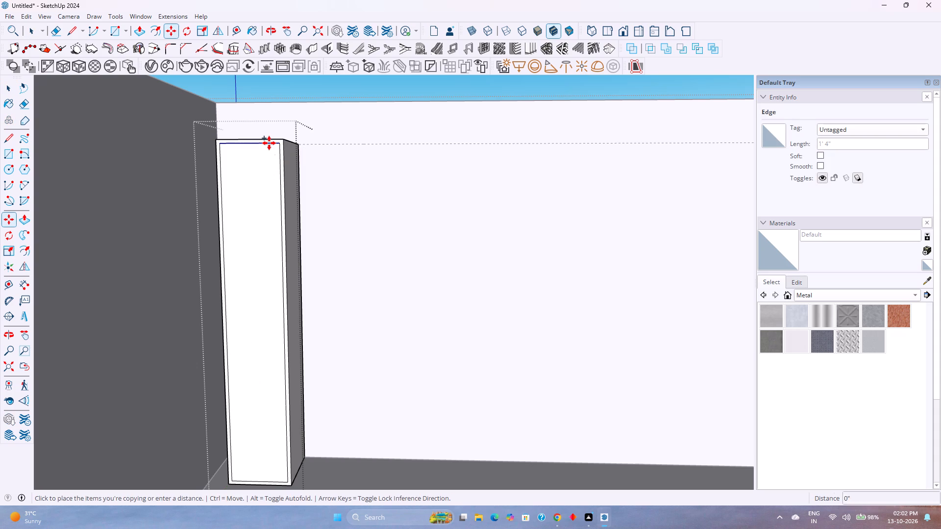
{"action": "scroll", "coordinate": [274, 412], "scroll_direction": "down", "scroll_amount": 2}
{"action": "middle_click_drag", "start_coordinate": [274, 412], "coordinate": [274, 407], "text": "shift"}
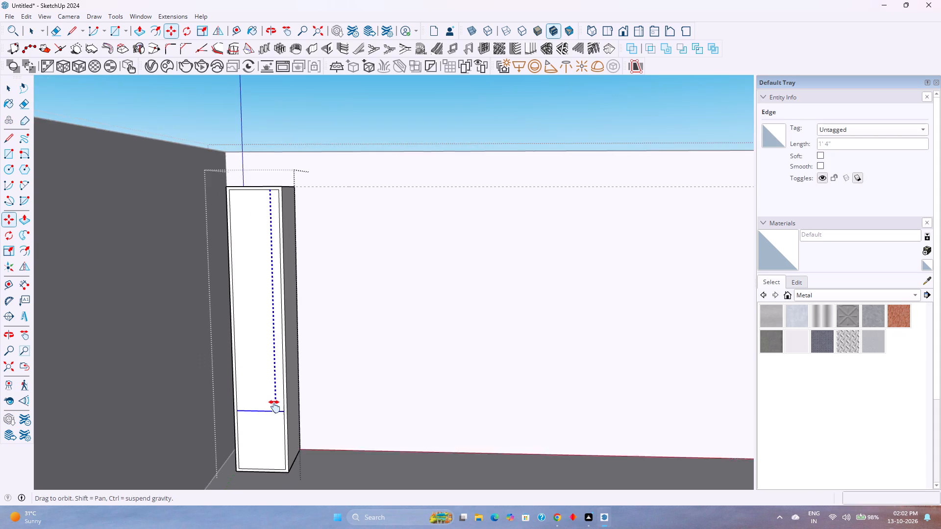
{"action": "middle_click_drag", "start_coordinate": [274, 407], "coordinate": [272, 366], "text": "shift"}
{"action": "middle_click", "coordinate": [272, 364], "text": "shift"}
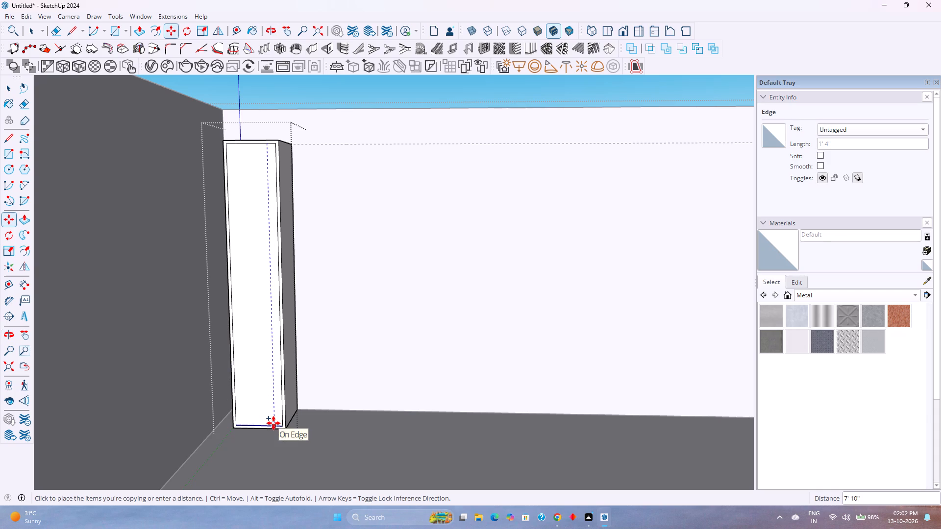
{"action": "left_click", "coordinate": [273, 423]}
{"action": "type", "text": "/5"}
{"action": "key", "text": "Return"}
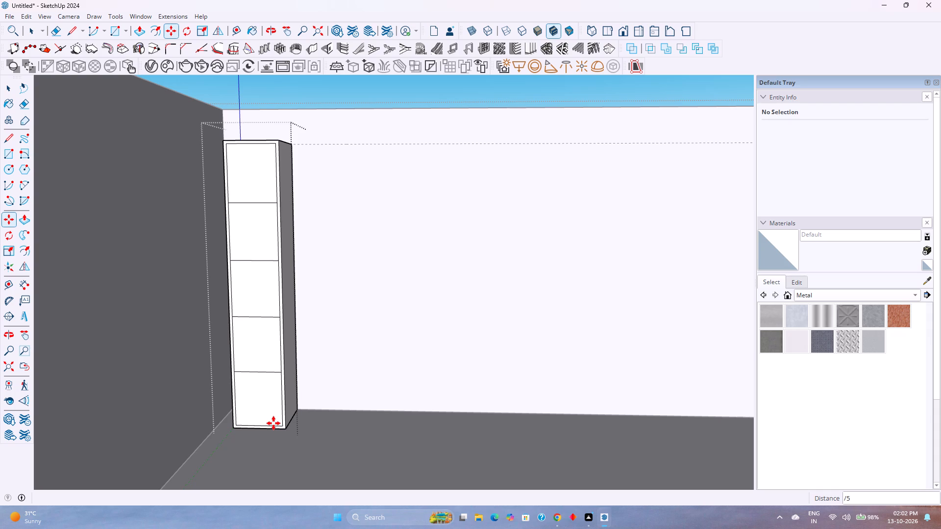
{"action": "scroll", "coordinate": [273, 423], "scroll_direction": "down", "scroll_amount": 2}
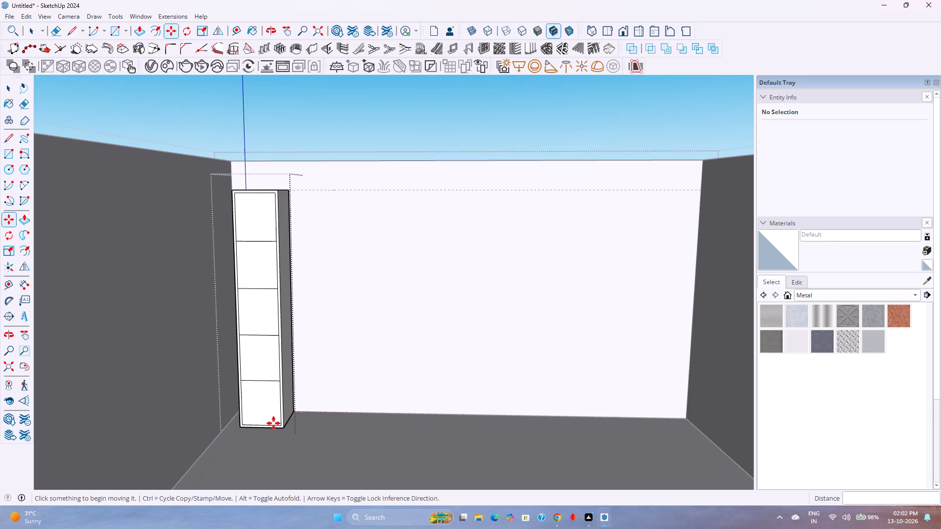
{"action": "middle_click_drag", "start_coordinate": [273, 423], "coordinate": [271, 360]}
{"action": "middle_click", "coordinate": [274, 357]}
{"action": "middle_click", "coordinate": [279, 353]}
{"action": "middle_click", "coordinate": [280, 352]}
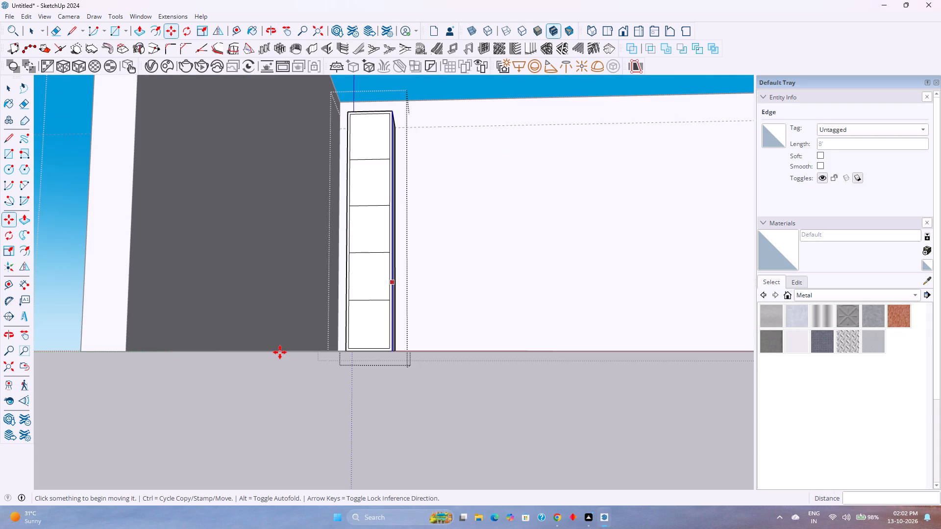
Undo the division of the cabinet's inner front face into five equal compartments.
{"action": "key", "text": "space"}
{"action": "scroll", "coordinate": [285, 351], "scroll_direction": "down", "scroll_amount": 1}
{"action": "middle_click_drag", "start_coordinate": [317, 345], "coordinate": [208, 427], "text": "shift"}
{"action": "middle_click", "coordinate": [207, 427]}
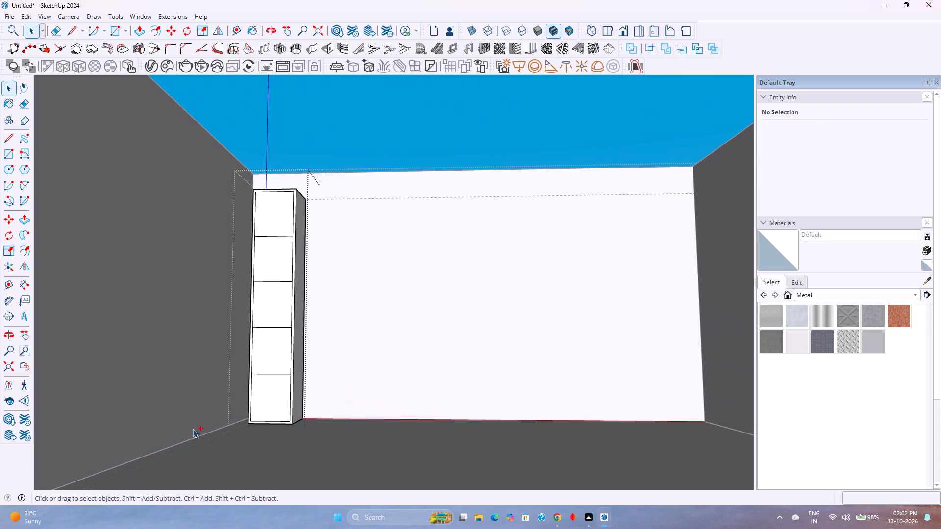
{"action": "key", "text": "ctrl+z"}
{"action": "key", "text": "ctrl+z"}
{"action": "key", "text": "space"}
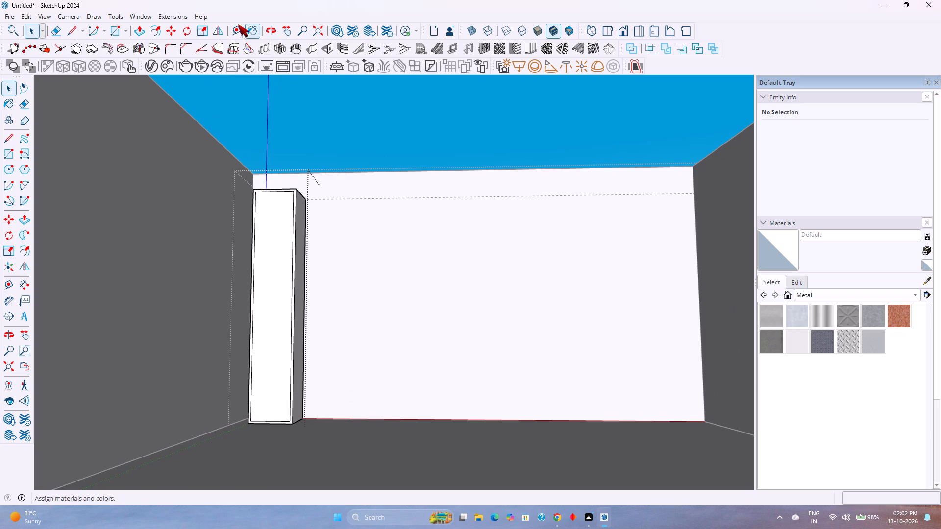
Place a horizontal guide on the back wall 1' above its floor line.
{"action": "left_click", "coordinate": [235, 26]}
{"action": "left_click", "coordinate": [397, 417]}
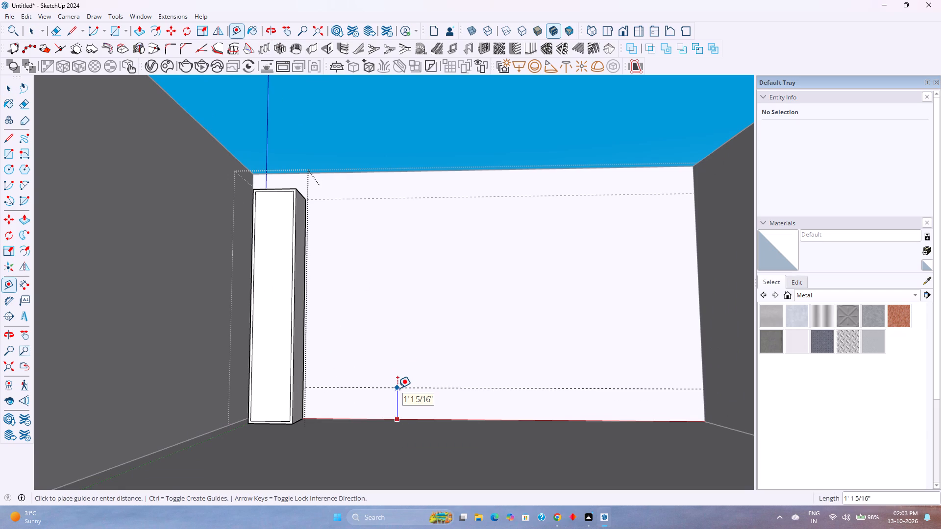
{"action": "type", "text": "1'"}
{"action": "key", "text": "Return"}
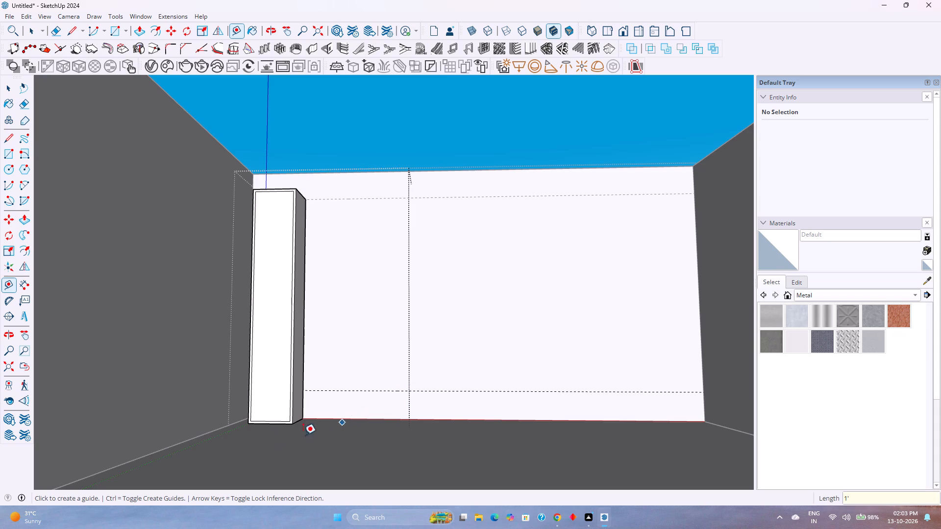
Place a horizontal guide across the cabinet's front face 1' above its bottom outer edge.
{"action": "scroll", "coordinate": [282, 410], "scroll_direction": "up", "scroll_amount": 3}
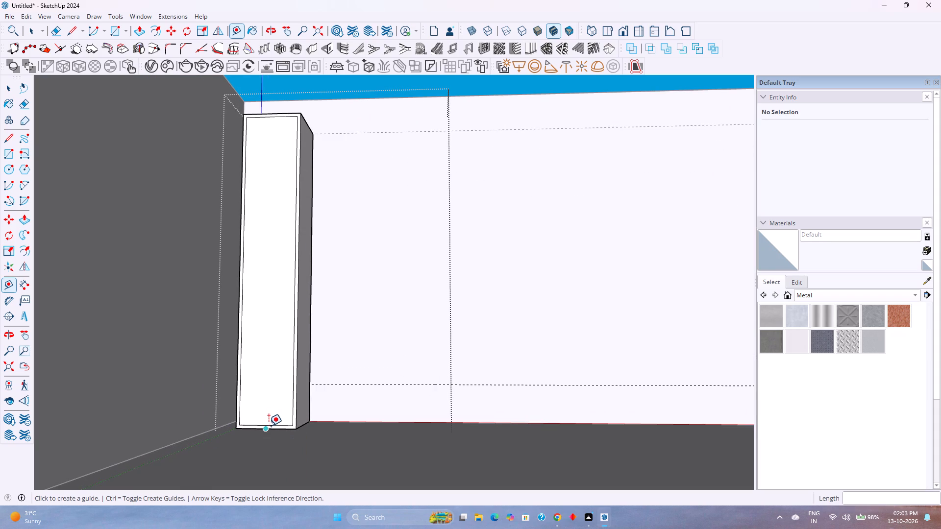
{"action": "left_click", "coordinate": [264, 430]}
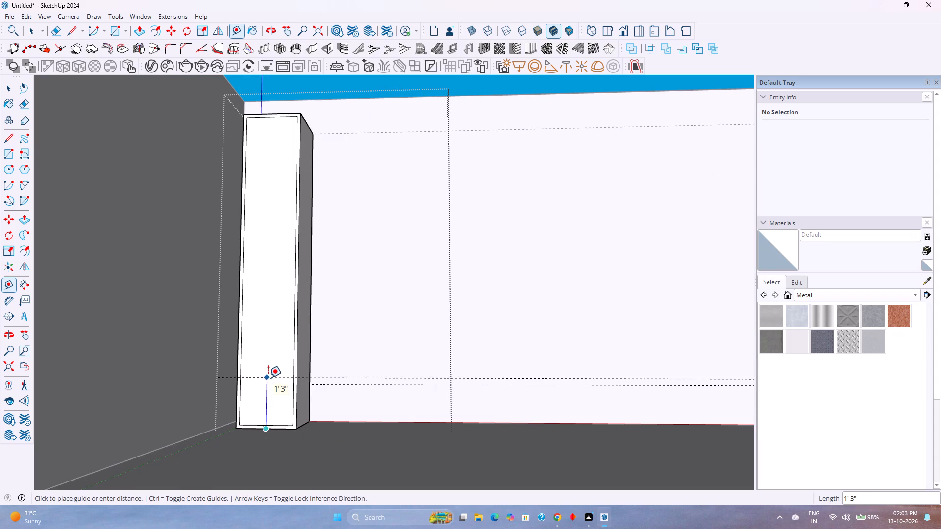
{"action": "type", "text": "1'"}
{"action": "key", "text": "Return"}
{"action": "middle_click_drag", "start_coordinate": [268, 378], "coordinate": [290, 408]}
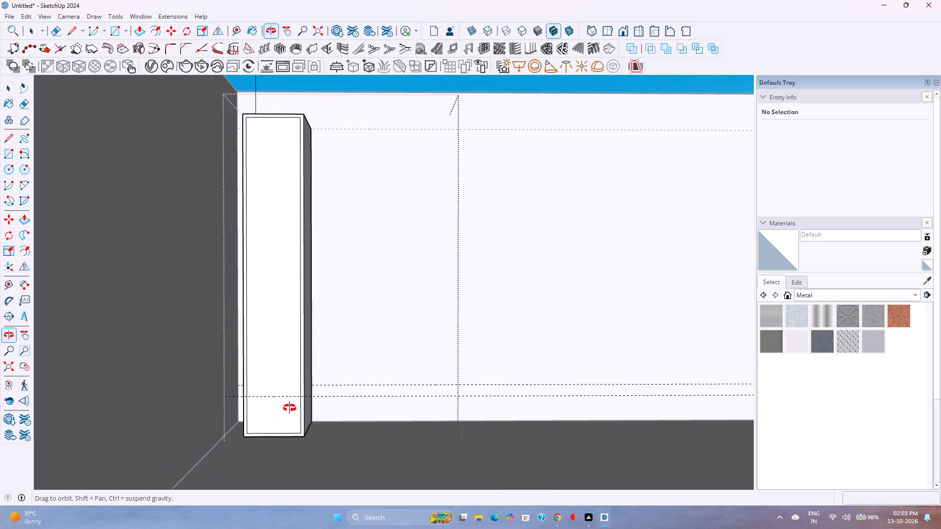
{"action": "middle_click_drag", "start_coordinate": [290, 408], "coordinate": [251, 409]}
{"action": "middle_click", "coordinate": [251, 409]}
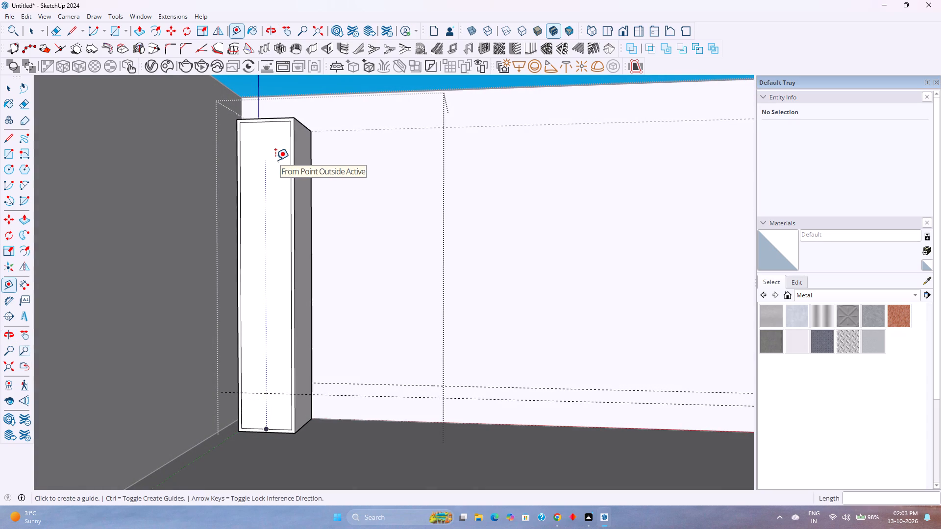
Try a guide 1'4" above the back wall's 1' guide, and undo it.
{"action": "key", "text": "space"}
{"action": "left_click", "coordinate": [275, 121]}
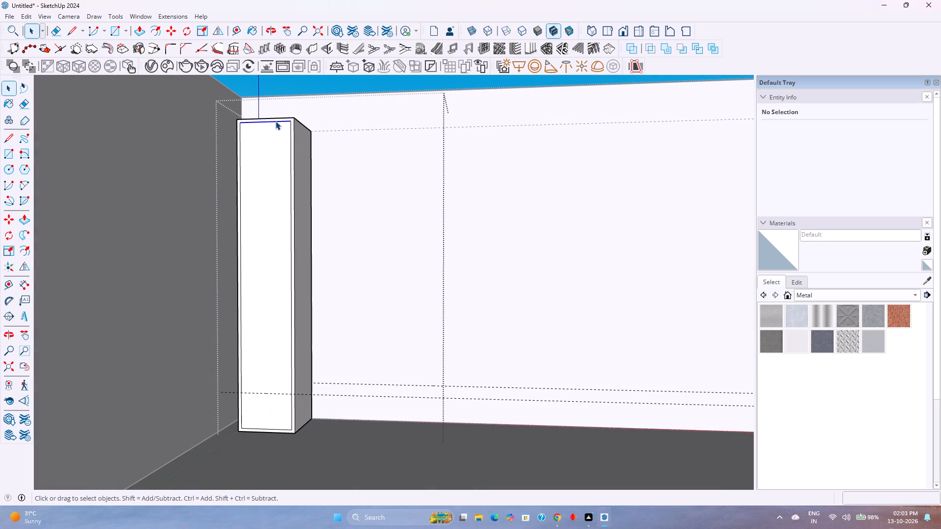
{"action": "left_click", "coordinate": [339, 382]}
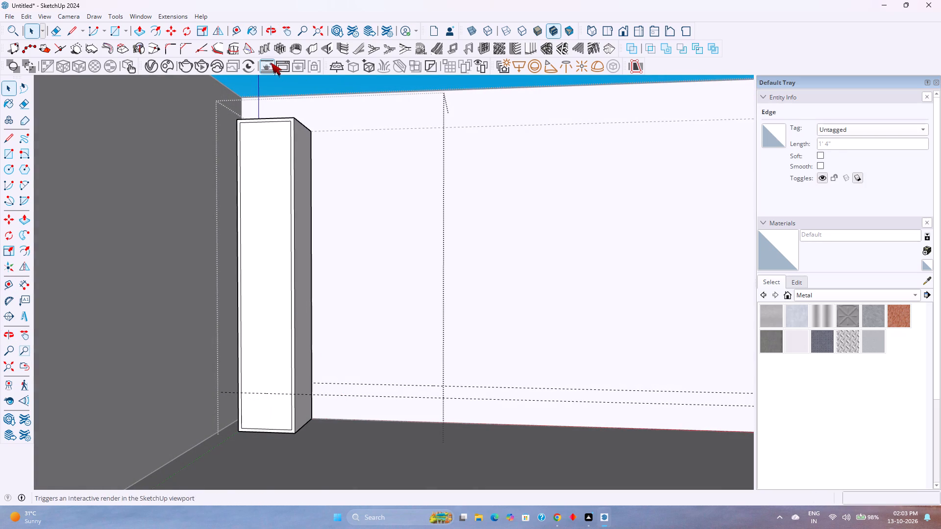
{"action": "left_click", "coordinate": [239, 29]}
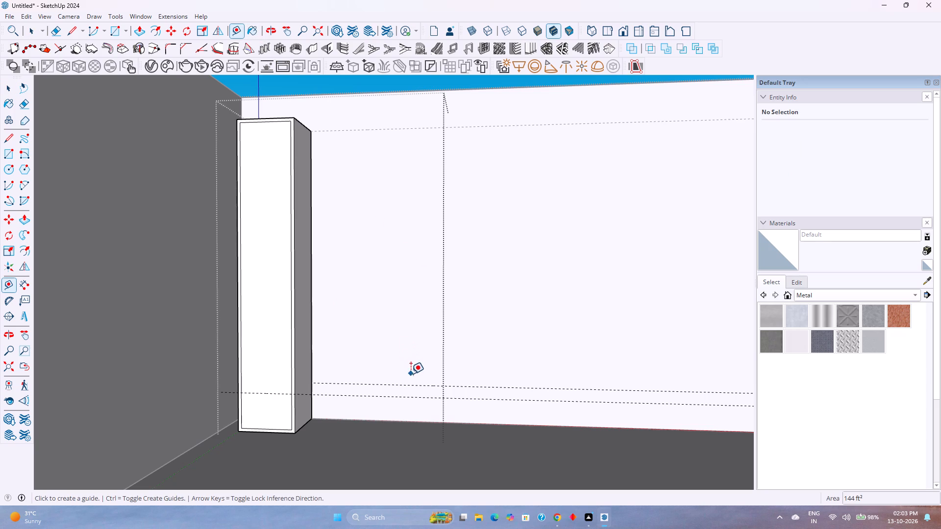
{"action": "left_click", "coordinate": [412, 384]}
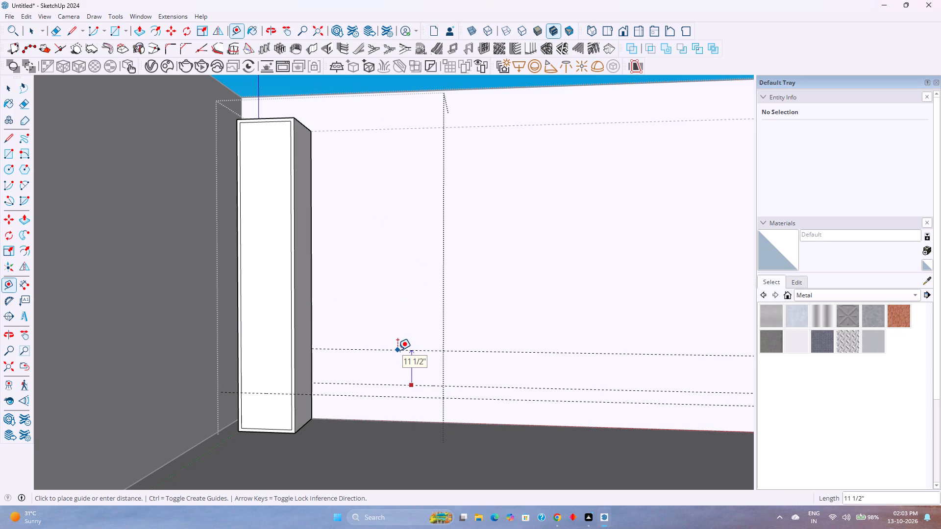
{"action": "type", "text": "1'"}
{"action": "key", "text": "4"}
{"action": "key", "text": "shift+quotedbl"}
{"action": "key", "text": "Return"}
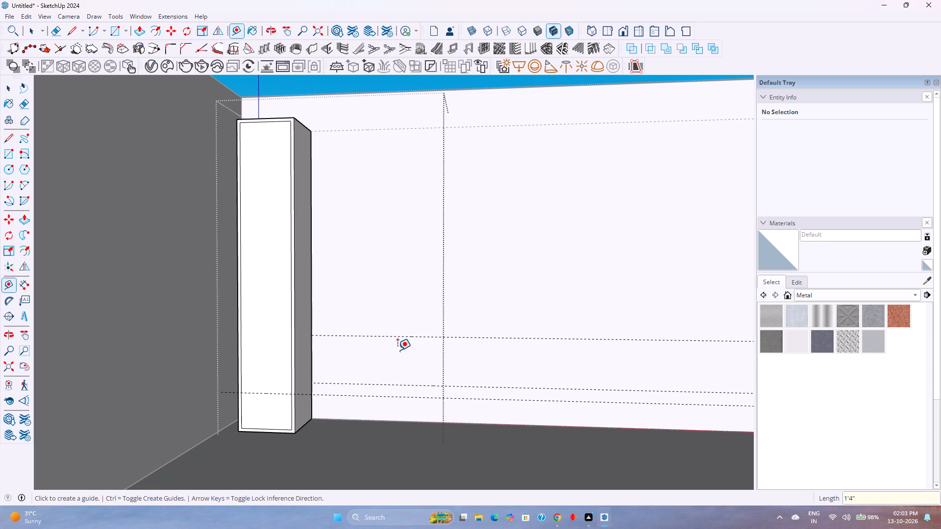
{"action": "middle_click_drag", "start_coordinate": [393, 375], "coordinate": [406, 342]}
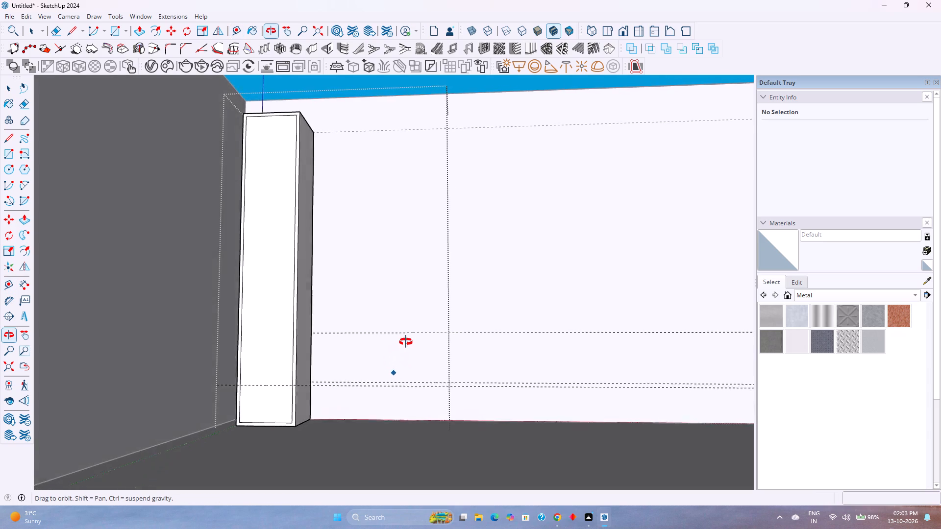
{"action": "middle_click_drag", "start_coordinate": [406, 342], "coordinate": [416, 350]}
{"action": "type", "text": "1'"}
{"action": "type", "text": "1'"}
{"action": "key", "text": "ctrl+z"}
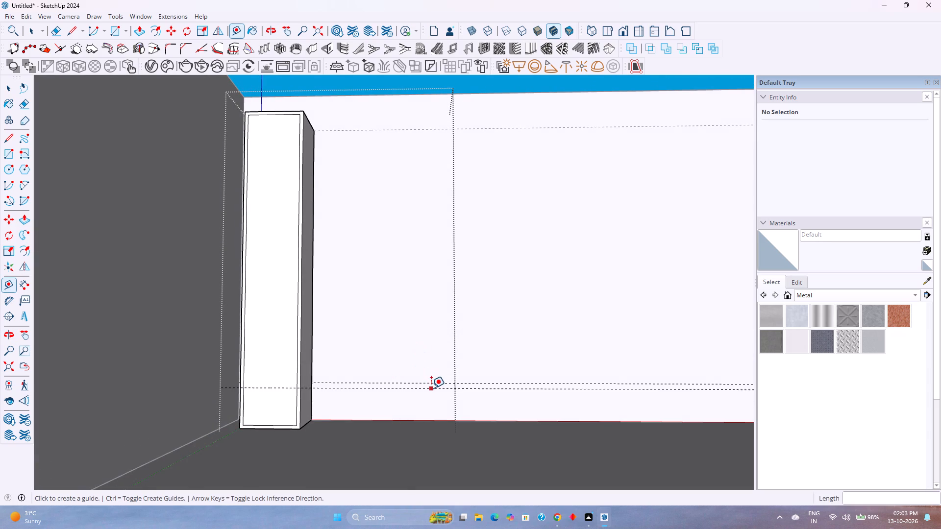
Place a guide on the back wall 1'2" above its existing 1' guide.
{"action": "scroll", "coordinate": [431, 388], "scroll_direction": "up", "scroll_amount": 2}
{"action": "left_click", "coordinate": [432, 382]}
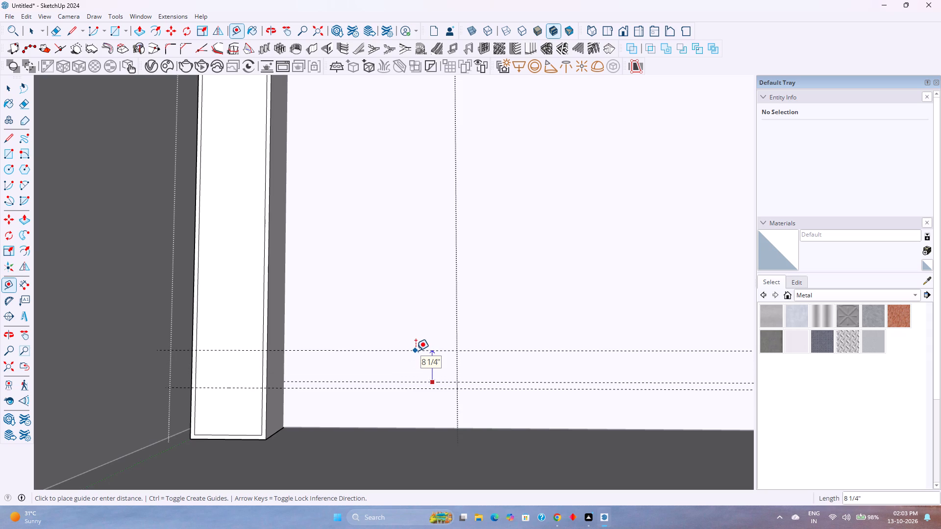
{"action": "type", "text": "1'2"}
{"action": "key", "text": "shift+quotedbl"}
{"action": "key", "text": "Return"}
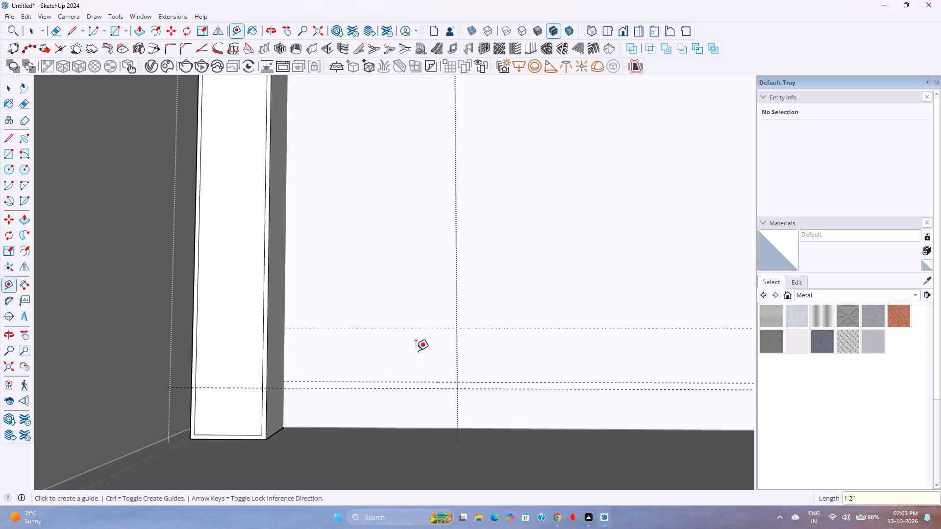
Place a guide across the cabinet's front face 1'2" above the existing front guide.
{"action": "middle_click_drag", "start_coordinate": [416, 351], "coordinate": [393, 403]}
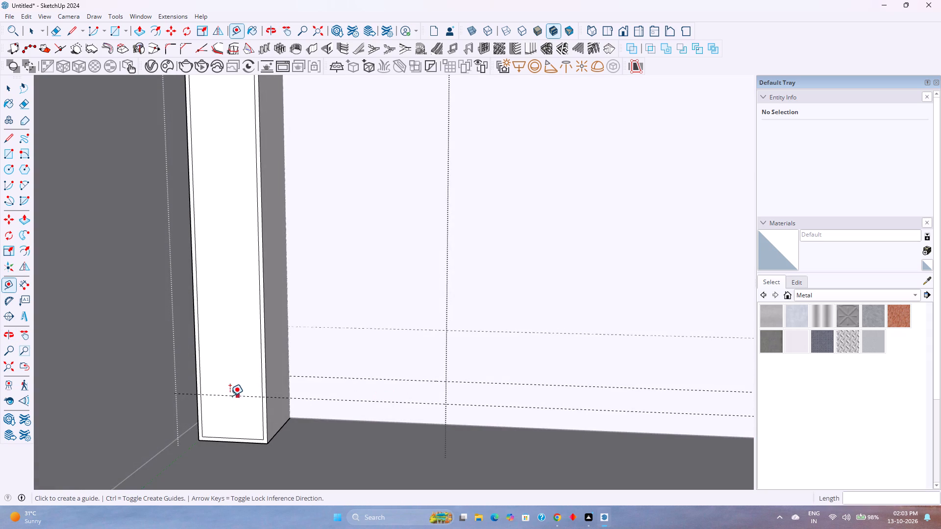
{"action": "left_click", "coordinate": [221, 396]}
{"action": "type", "text": "1'2\""}
{"action": "key", "text": "Return"}
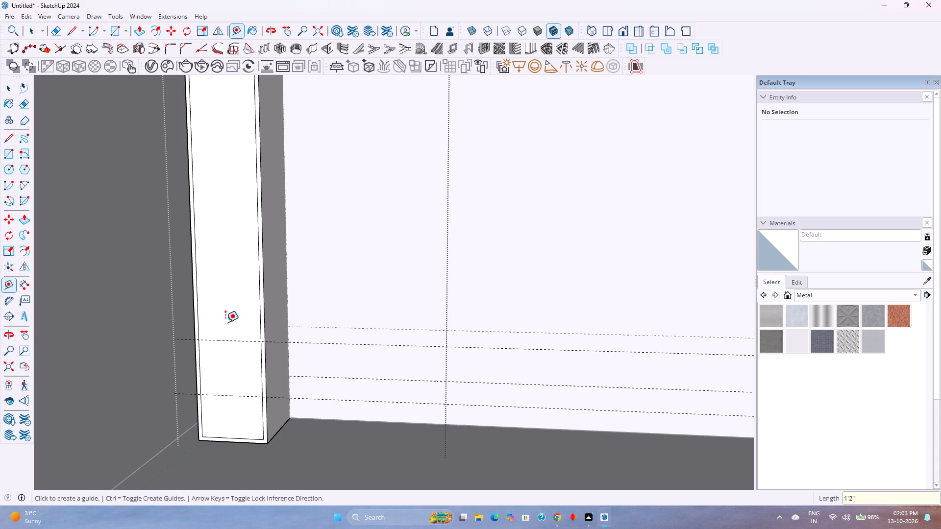
{"action": "key", "text": "space"}
Copy the inner frame's top edge 5'9" straight down to the upper front guide, dividing the distance into 4 equal compartments.
{"action": "scroll", "coordinate": [225, 321], "scroll_direction": "down", "scroll_amount": 2}
{"action": "middle_click_drag", "start_coordinate": [226, 321], "coordinate": [229, 323], "text": "shift"}
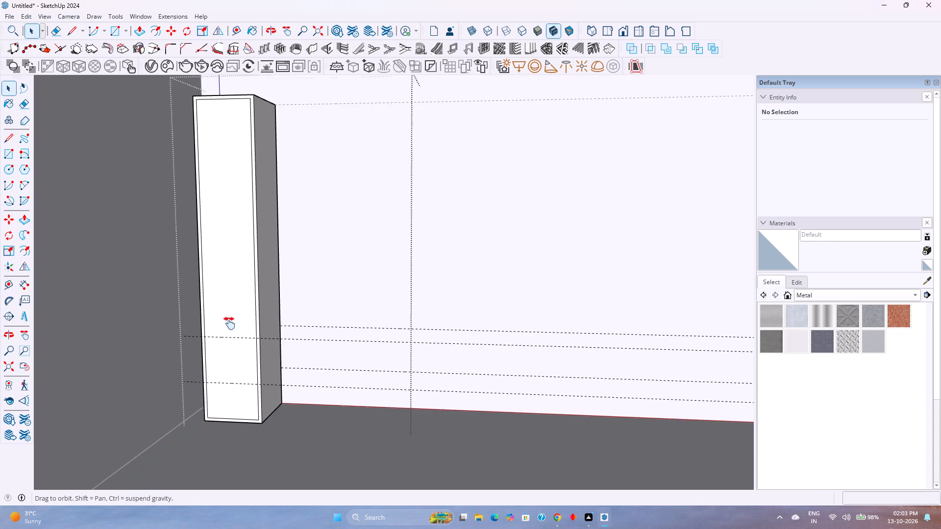
{"action": "middle_click_drag", "start_coordinate": [229, 323], "coordinate": [191, 392], "text": "shift"}
{"action": "scroll", "coordinate": [190, 392], "scroll_direction": "down", "scroll_amount": 1}
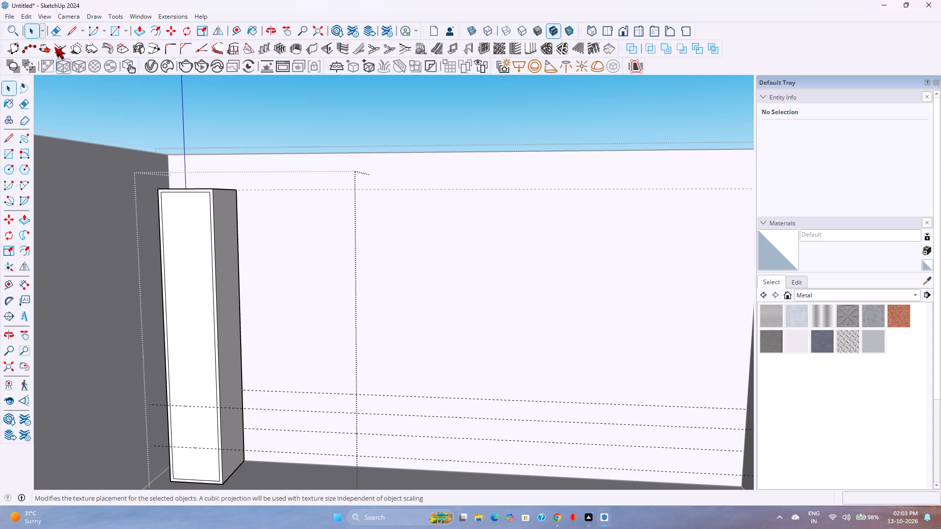
{"action": "left_click", "coordinate": [187, 192]}
{"action": "key", "text": "m"}
{"action": "left_click", "coordinate": [187, 192]}
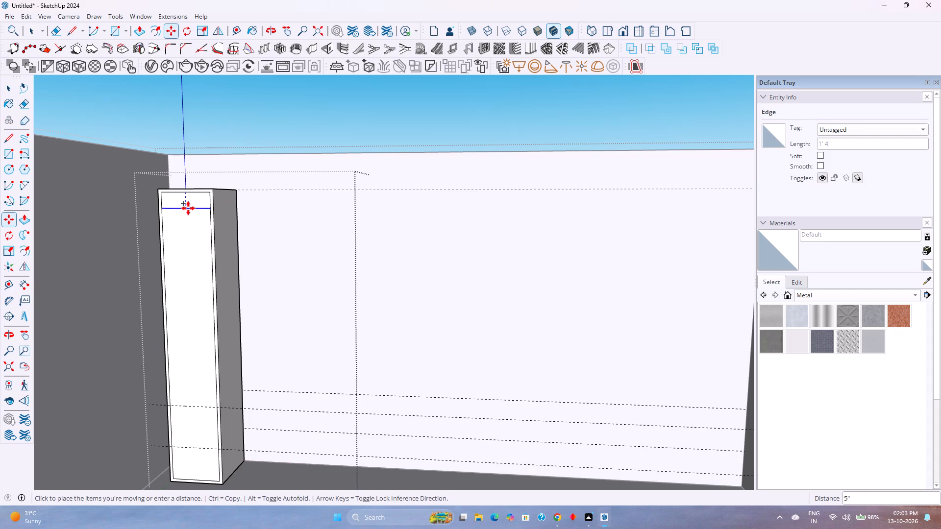
{"action": "key", "text": "Up"}
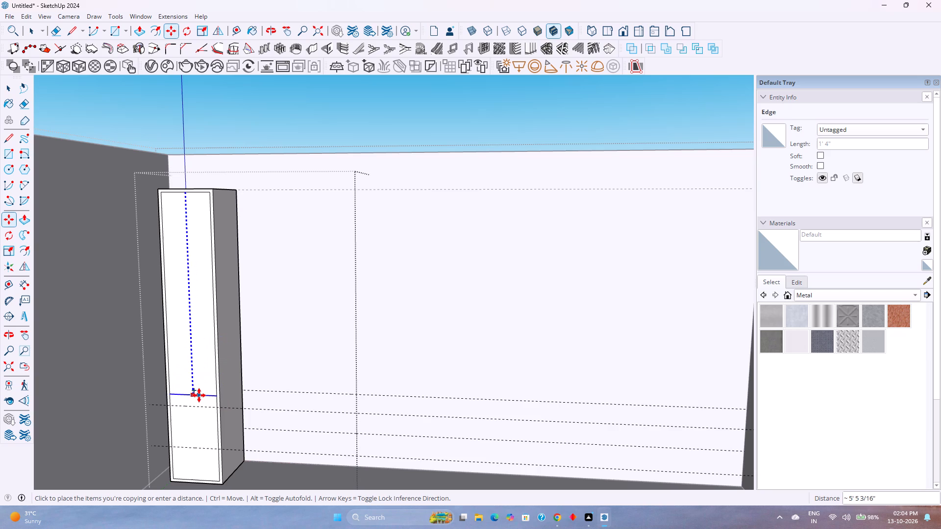
{"action": "left_click", "coordinate": [198, 405]}
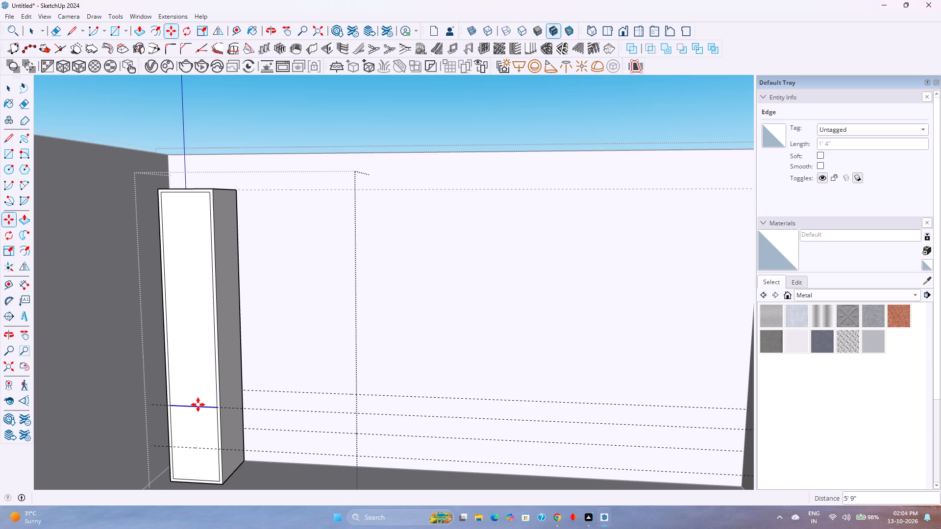
{"action": "type", "text": "/4"}
{"action": "key", "text": "Return"}
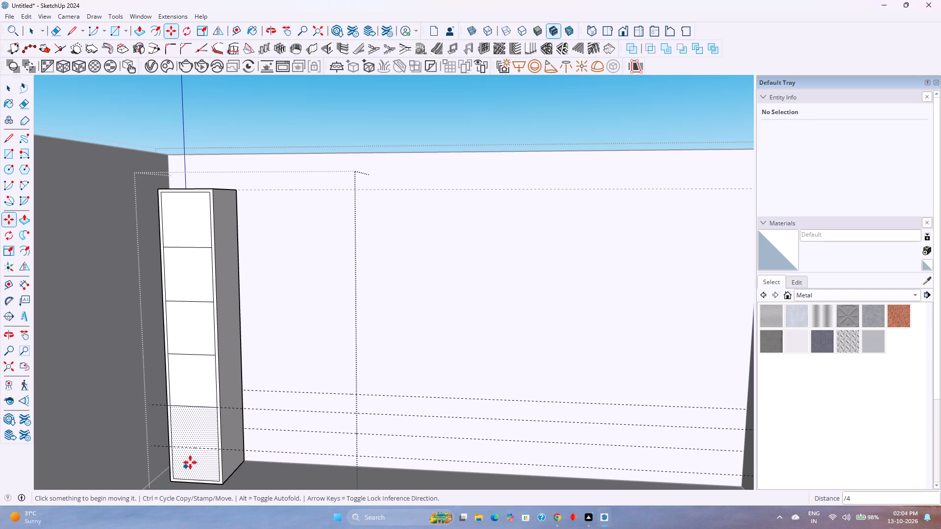
Copy the lowest divider edge 1'2" down to the lower front guide.
{"action": "left_click", "coordinate": [197, 407]}
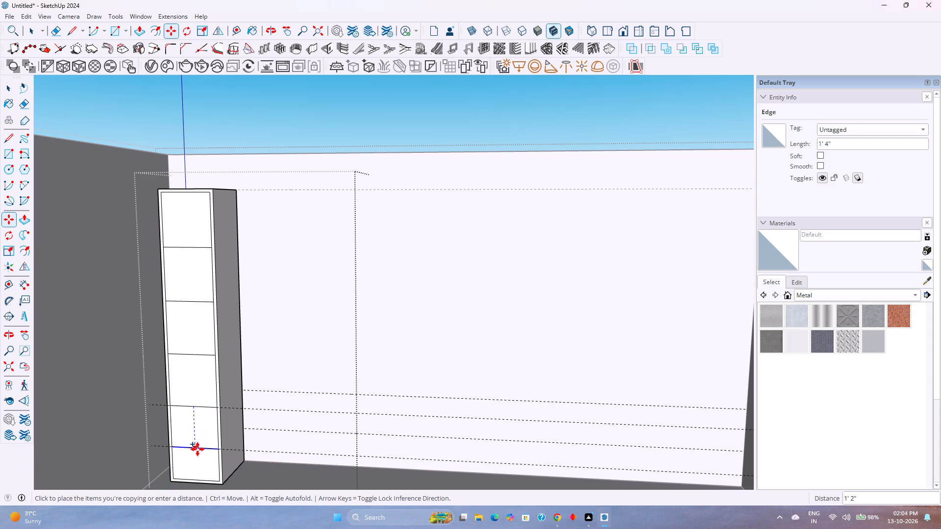
{"action": "left_click", "coordinate": [198, 449]}
{"action": "key", "text": "space"}
Delete the two guides running across the cabinet's front face.
{"action": "middle_click_drag", "start_coordinate": [198, 449], "coordinate": [198, 440]}
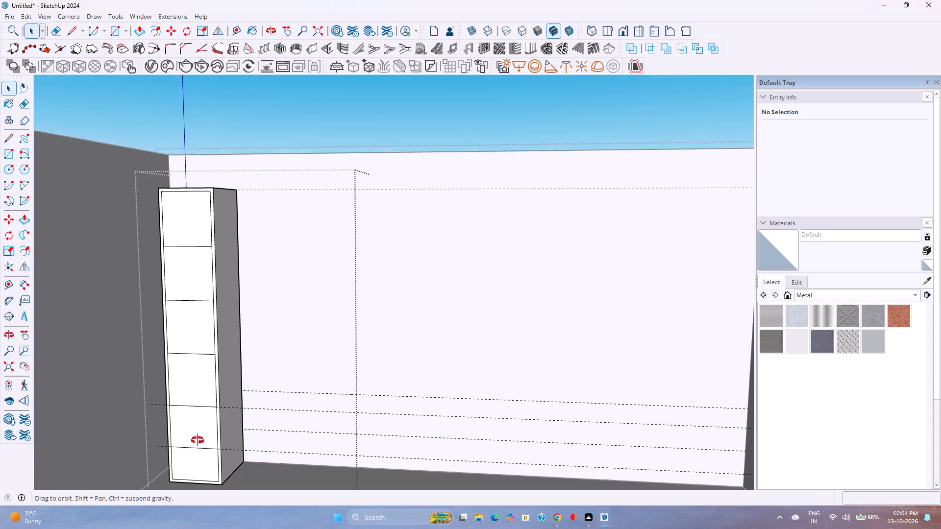
{"action": "middle_click_drag", "start_coordinate": [198, 440], "coordinate": [151, 426]}
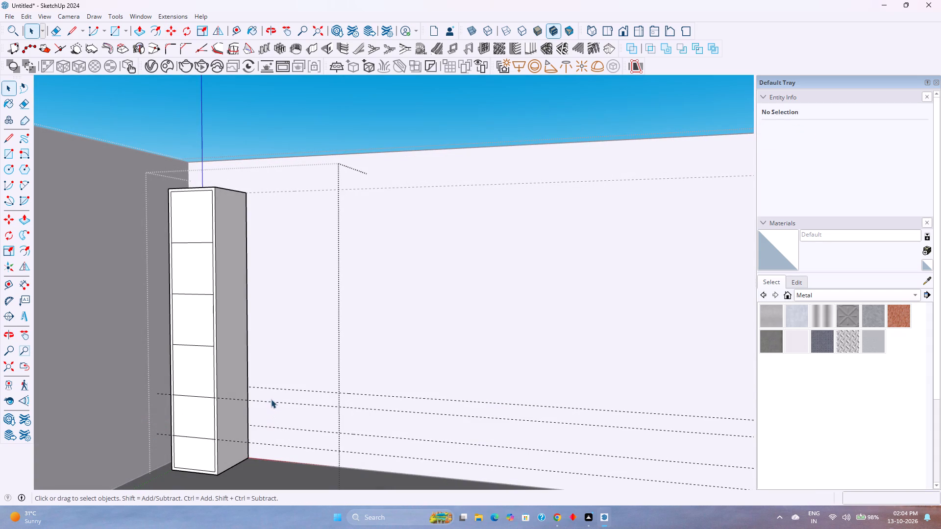
{"action": "left_click", "coordinate": [271, 401]}
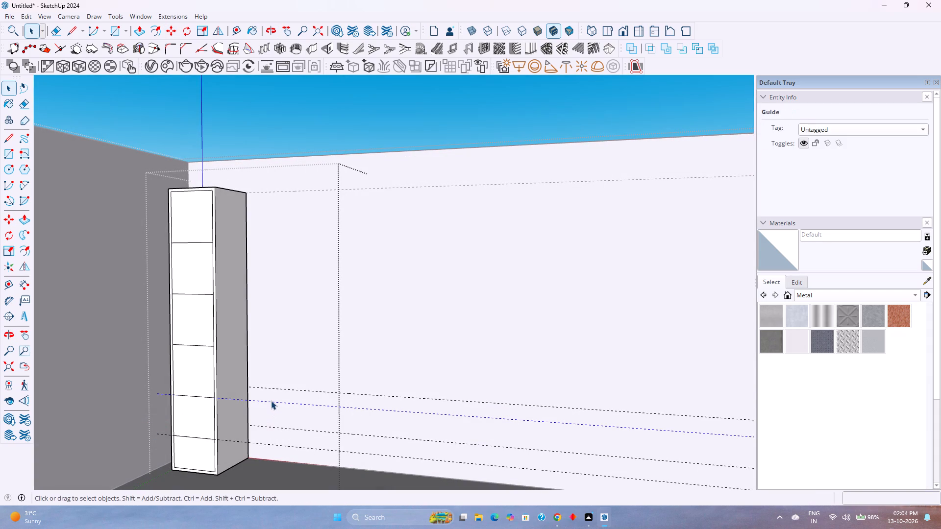
{"action": "key", "text": "Delete"}
{"action": "left_click", "coordinate": [272, 445]}
{"action": "key", "text": "Delete"}
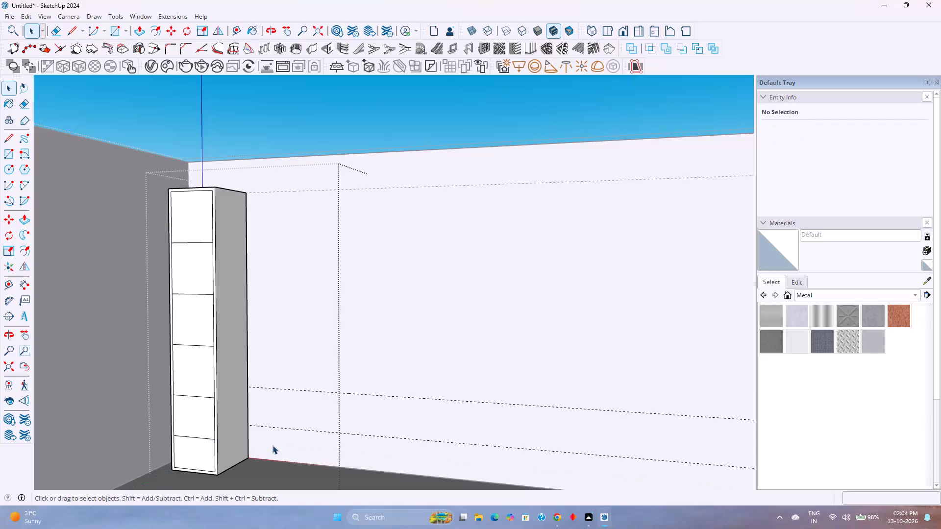
Copy the lowest divider edge on the cabinet front 1" straight down.
{"action": "scroll", "coordinate": [201, 431], "scroll_direction": "up", "scroll_amount": 2}
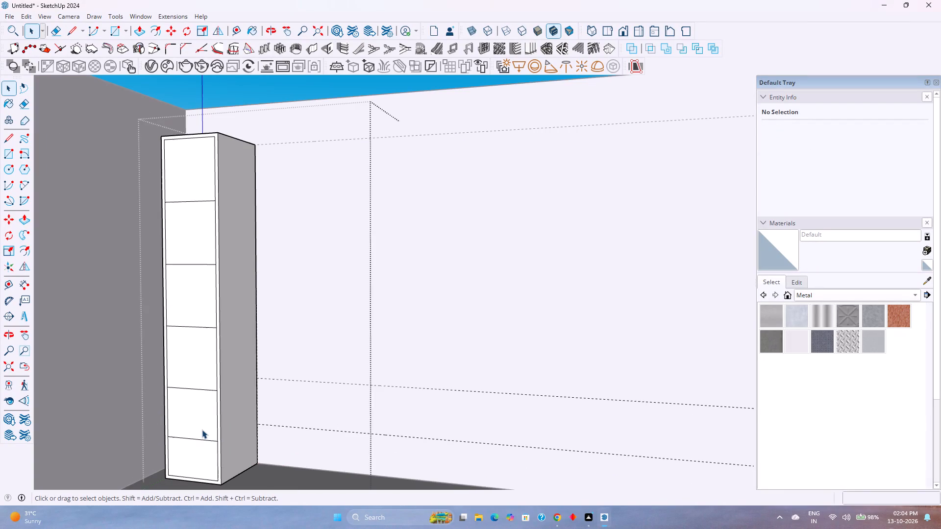
{"action": "middle_click_drag", "start_coordinate": [206, 429], "coordinate": [223, 410]}
{"action": "middle_click", "coordinate": [223, 410]}
{"action": "scroll", "coordinate": [174, 441], "scroll_direction": "up", "scroll_amount": 1}
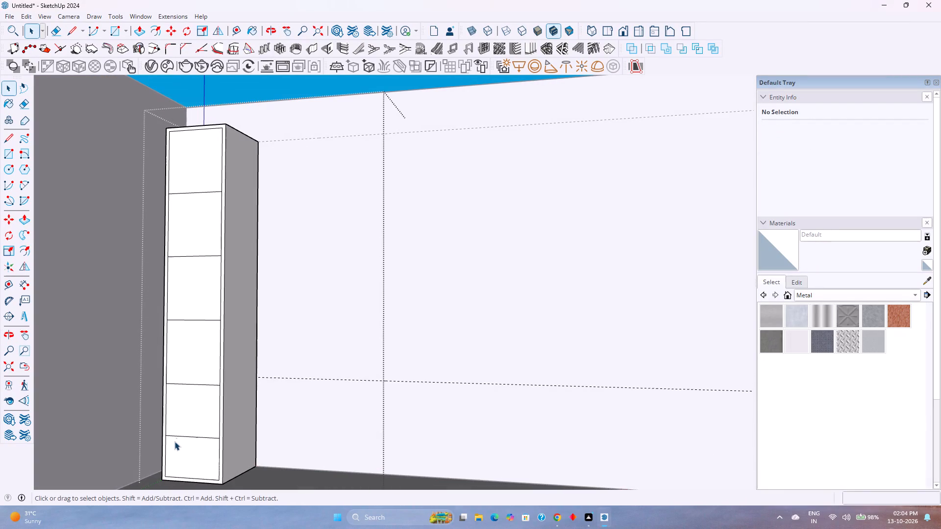
{"action": "scroll", "coordinate": [174, 441], "scroll_direction": "up", "scroll_amount": 1}
{"action": "left_click", "coordinate": [180, 435]}
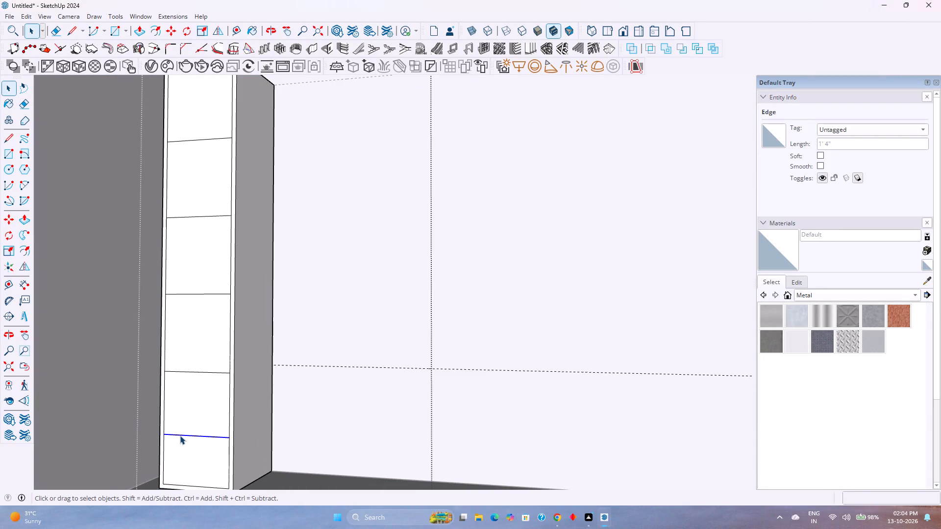
{"action": "key", "text": "m"}
{"action": "left_click", "coordinate": [180, 435]}
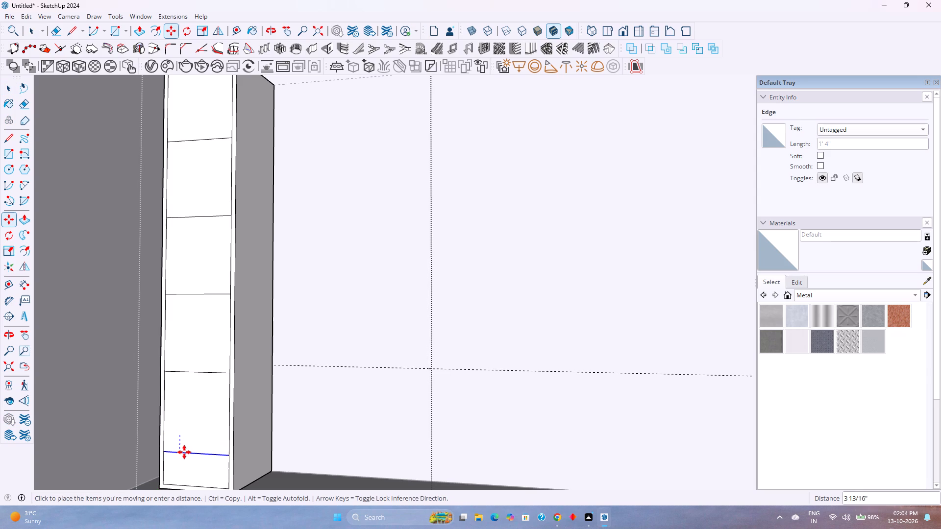
{"action": "key", "text": "1"}
{"action": "key", "text": "Return"}
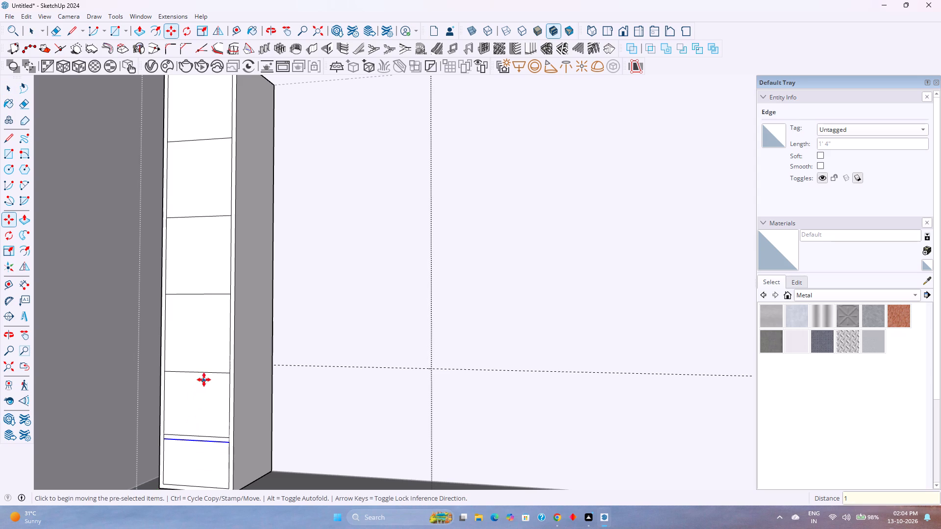
{"action": "key", "text": "Escape"}
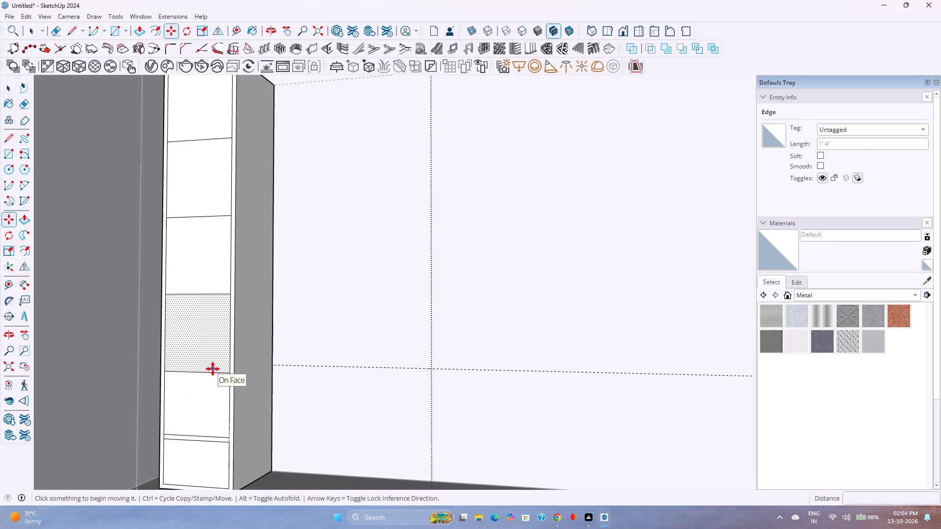
{"action": "key", "text": "space"}
Copy the second-lowest original divider edge 1" straight up along the blue axis.
{"action": "scroll", "coordinate": [213, 369], "scroll_direction": "down", "scroll_amount": 1}
{"action": "middle_click_drag", "start_coordinate": [213, 368], "coordinate": [208, 412], "text": "shift"}
{"action": "middle_click", "coordinate": [208, 412], "text": "shift"}
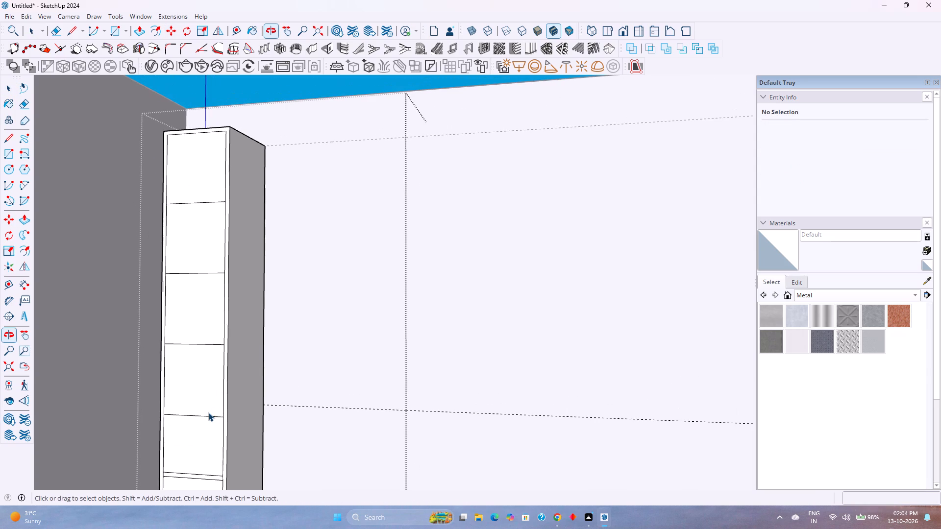
{"action": "left_click", "coordinate": [209, 416]}
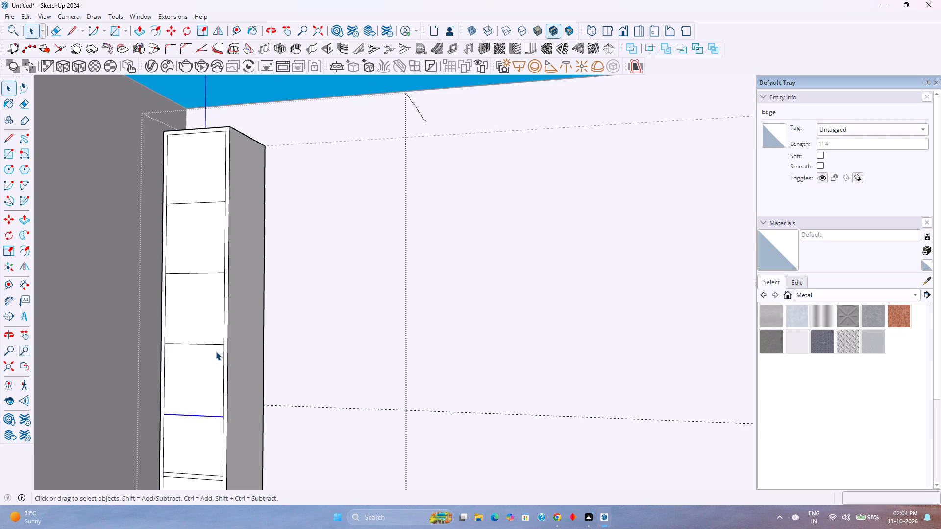
{"action": "key", "text": "m"}
{"action": "key", "text": "Return"}
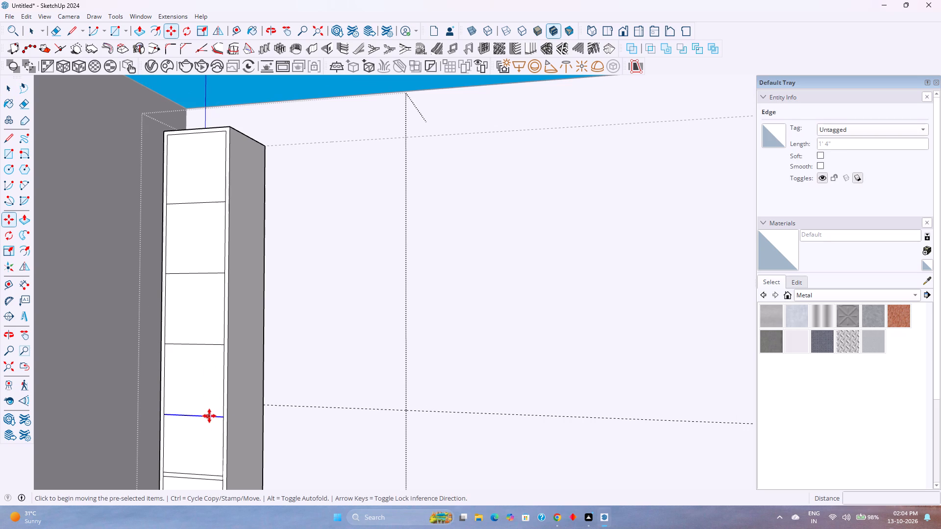
{"action": "left_click", "coordinate": [210, 416]}
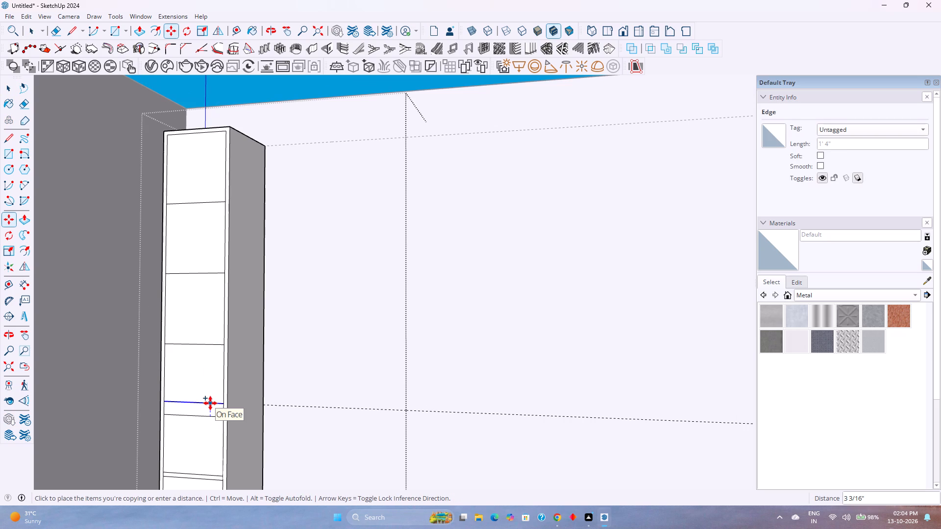
{"action": "key", "text": "Up"}
{"action": "key", "text": "1"}
{"action": "key", "text": "Return"}
{"action": "key", "text": "space"}
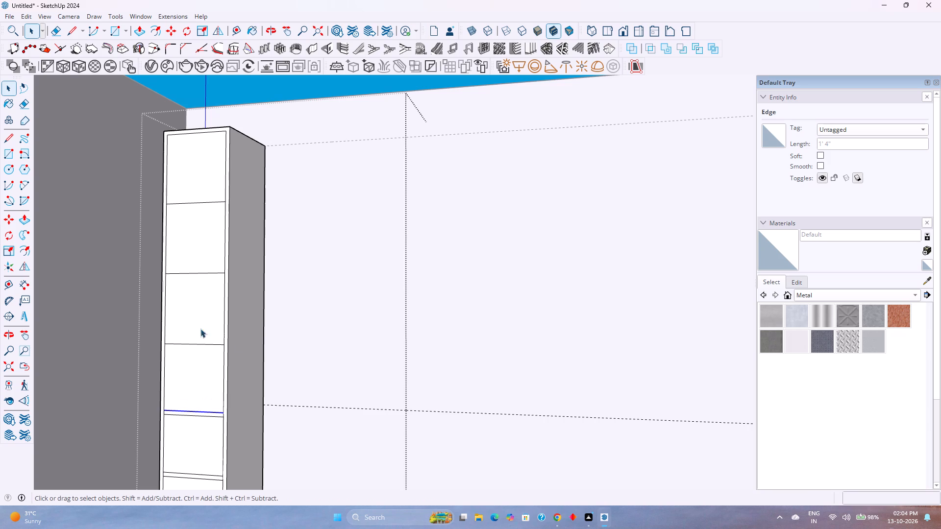
Move the three upper divider edges together 0.5" up along the blue axis.
{"action": "middle_click_drag", "start_coordinate": [186, 327], "coordinate": [195, 349], "text": "shift"}
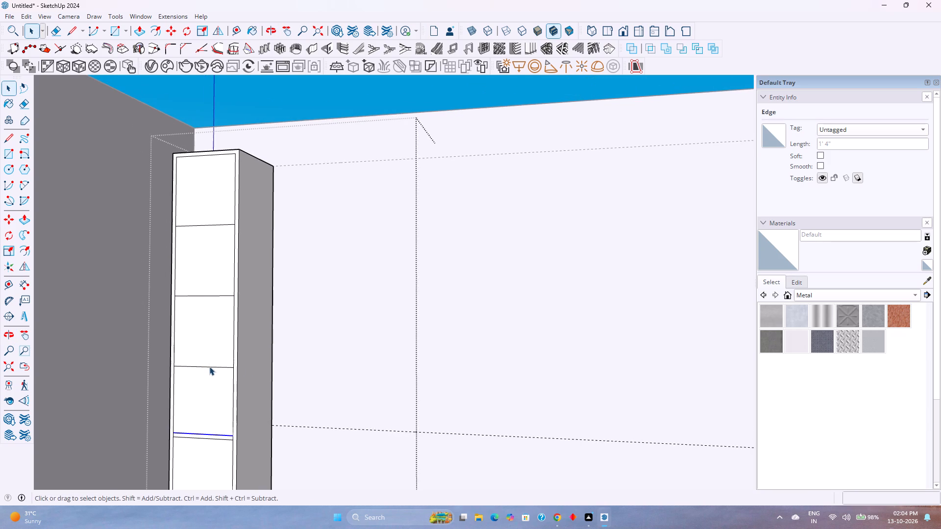
{"action": "left_click", "coordinate": [209, 366]}
{"action": "left_click", "coordinate": [202, 295], "text": "ctrl"}
{"action": "left_click", "coordinate": [220, 225], "text": "ctrl"}
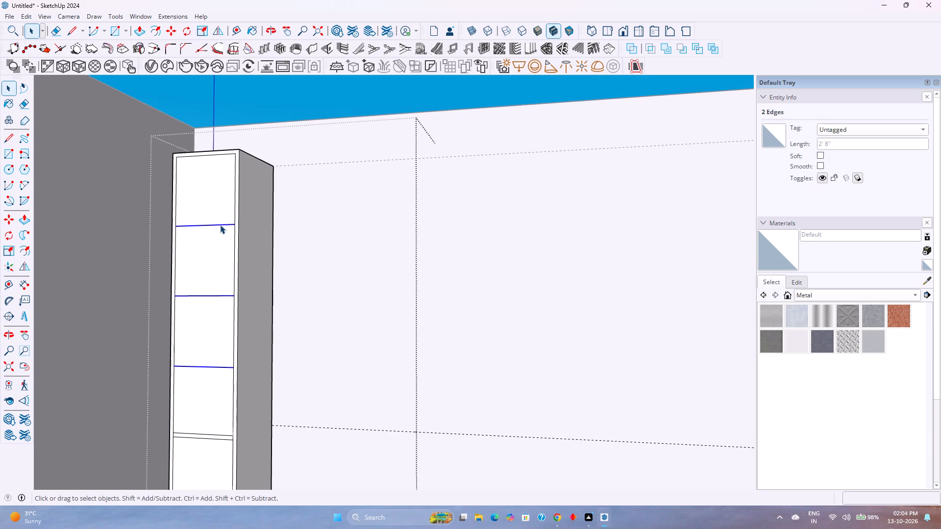
{"action": "key", "text": "m"}
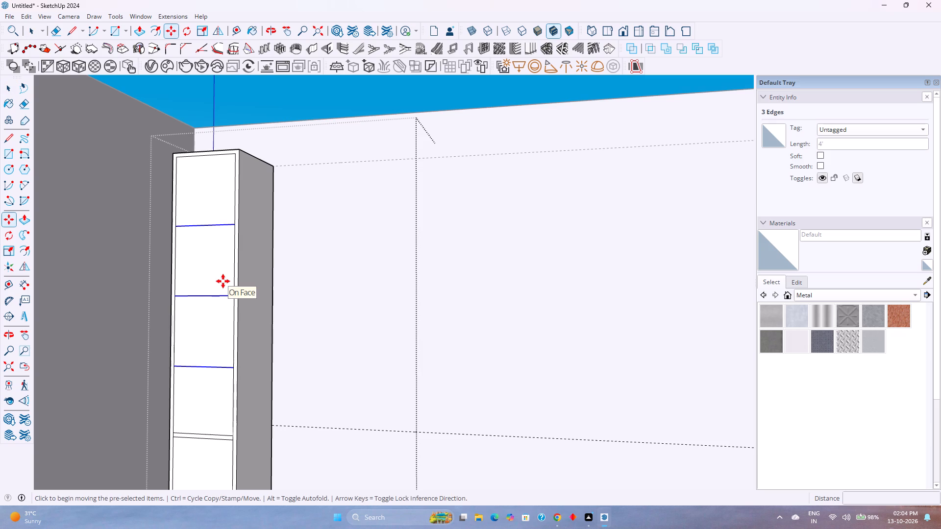
{"action": "key", "text": "Up"}
{"action": "left_click", "coordinate": [228, 293]}
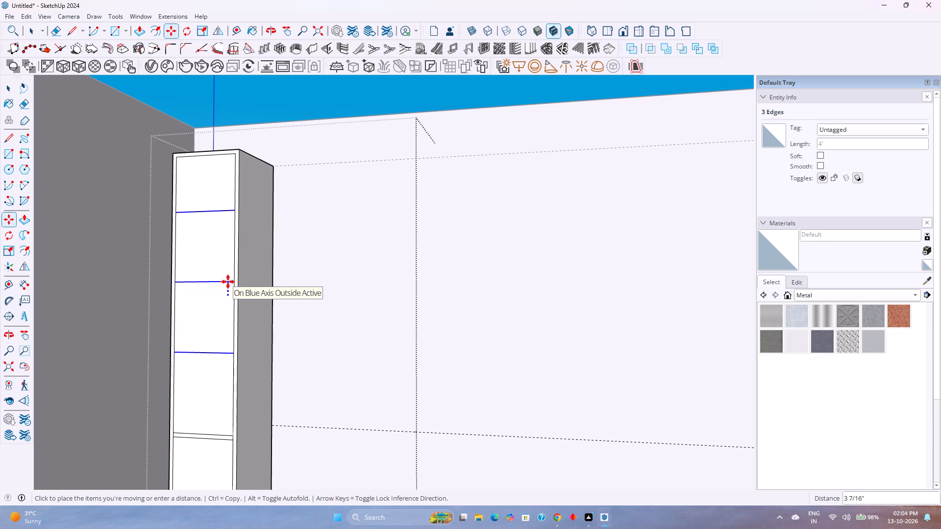
{"action": "type", "text": "0.5"}
{"action": "key", "text": "Return"}
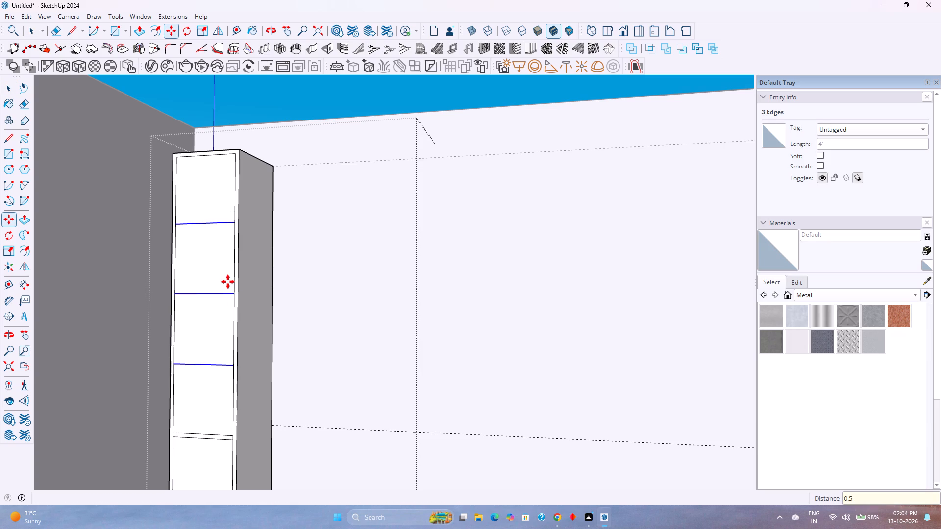
Copy the three upper divider edges 1" down to give those shelves their thickness.
{"action": "left_click", "coordinate": [227, 295]}
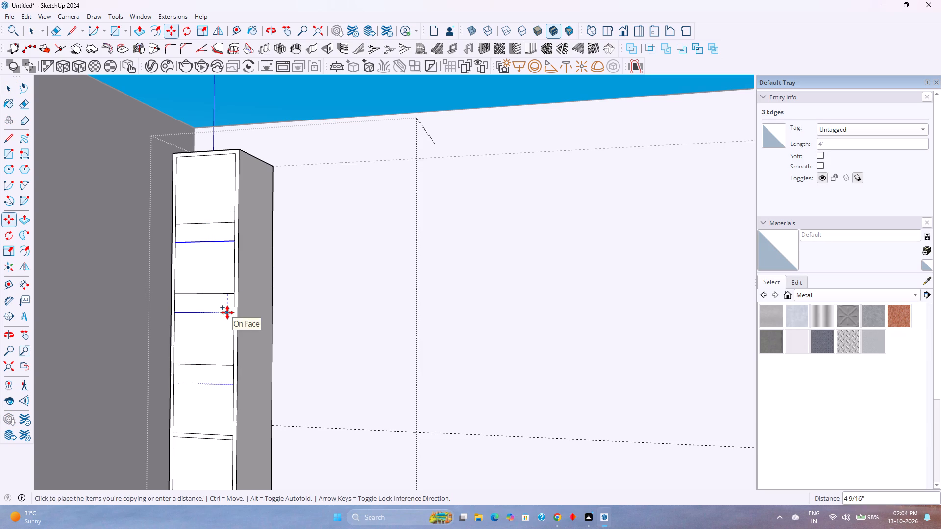
{"action": "key", "text": "0"}
{"action": "key", "text": "BackSpace"}
{"action": "key", "text": "1"}
{"action": "key", "text": "Return"}
{"action": "key", "text": "space"}
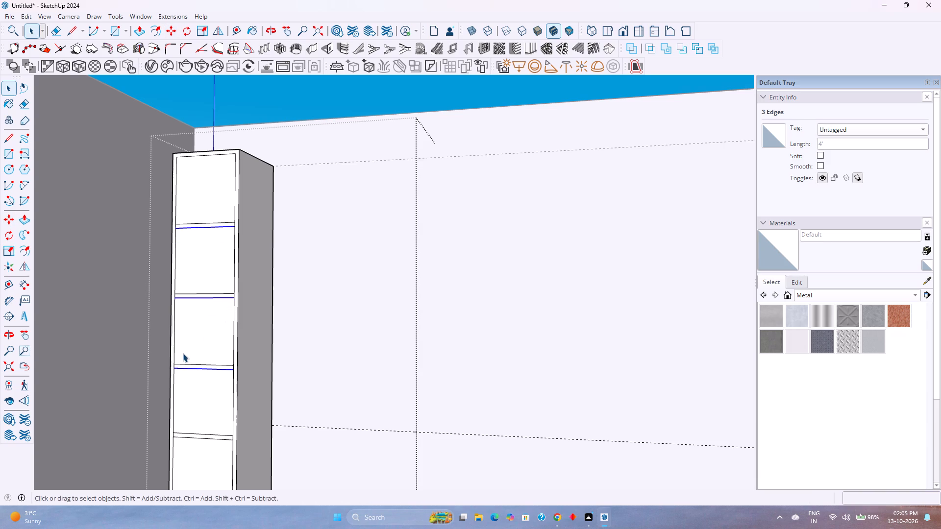
Erase the short vertical edges at both ends of the three upper shelf strips, merging them with the cabinet's side frame.
{"action": "type", "text": "we"}
{"action": "scroll", "coordinate": [180, 358], "scroll_direction": "up", "scroll_amount": 7}
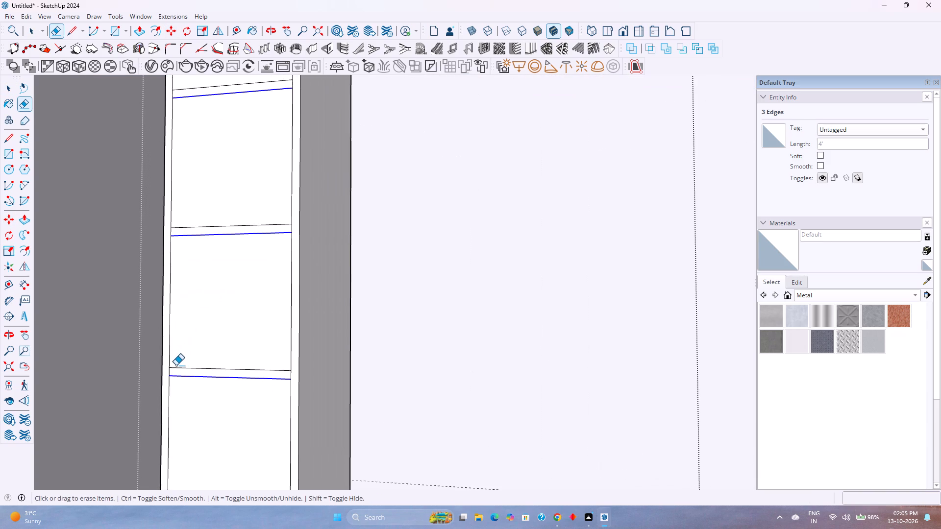
{"action": "type", "text": "wr"}
{"action": "key", "text": "e"}
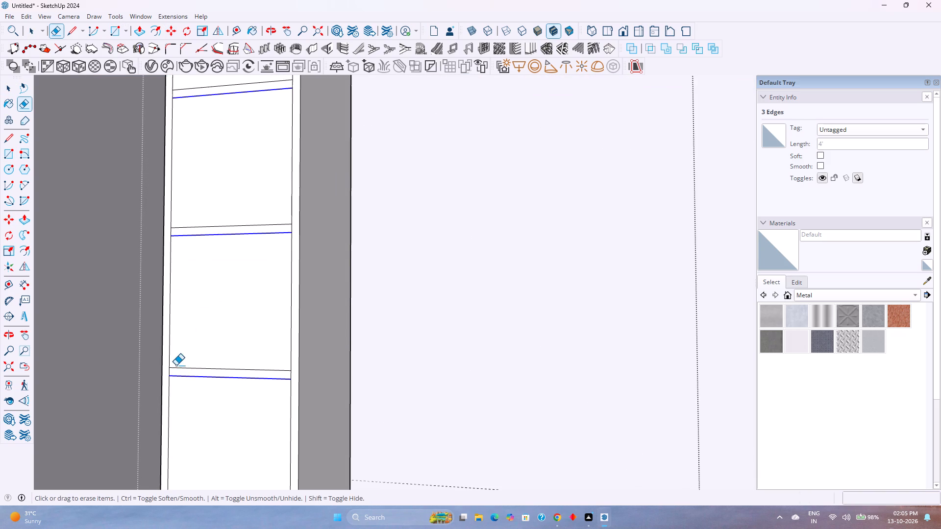
{"action": "scroll", "coordinate": [162, 379], "scroll_direction": "up", "scroll_amount": 7}
{"action": "left_click", "coordinate": [179, 363]}
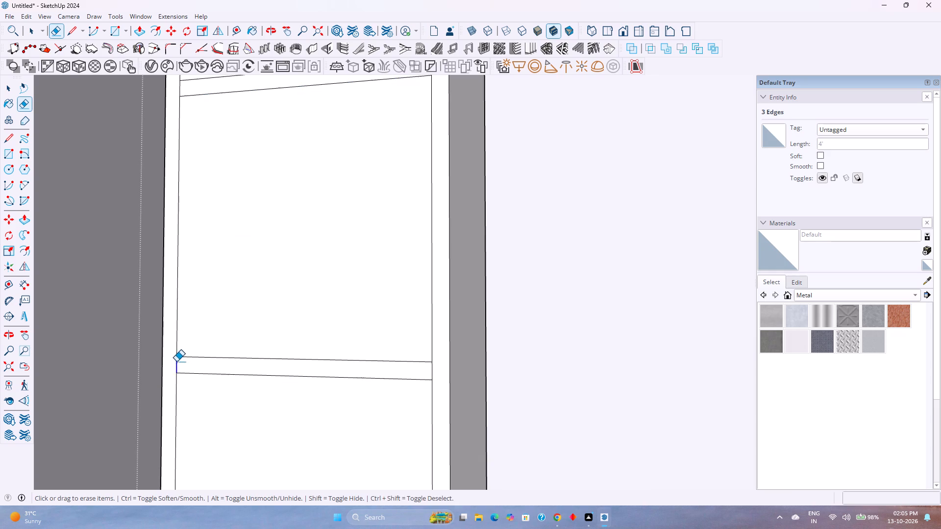
{"action": "left_click_drag", "start_coordinate": [434, 370], "coordinate": [429, 369]}
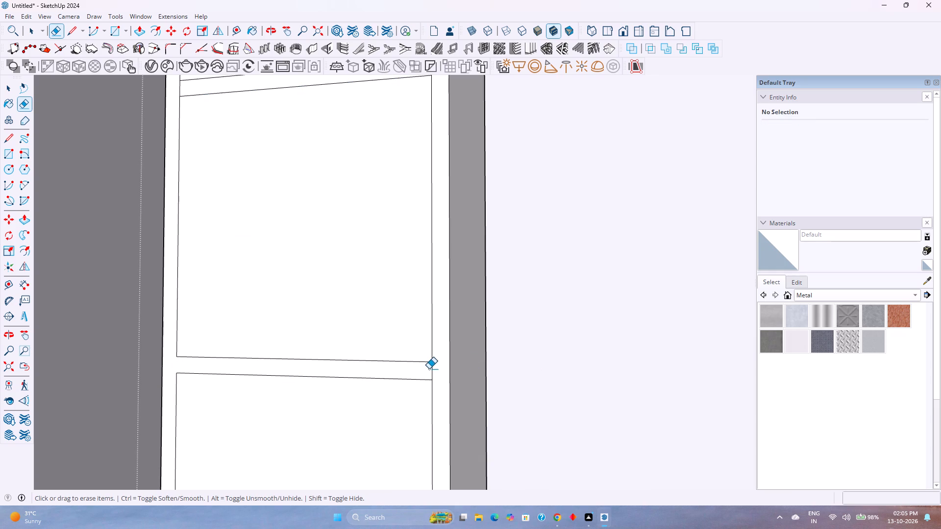
{"action": "left_click_drag", "start_coordinate": [429, 369], "coordinate": [425, 367]}
{"action": "scroll", "coordinate": [427, 366], "scroll_direction": "down", "scroll_amount": 5}
{"action": "scroll", "coordinate": [419, 240], "scroll_direction": "down", "scroll_amount": 3}
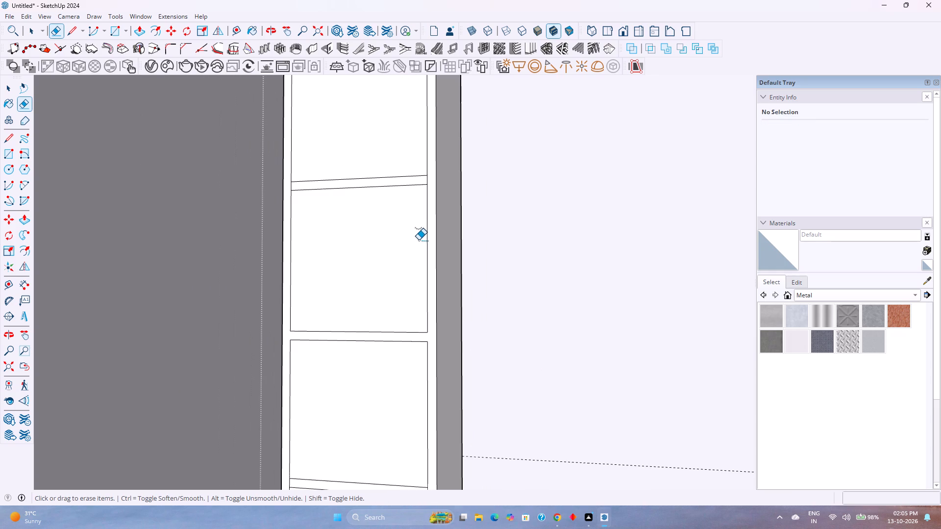
{"action": "middle_click_drag", "start_coordinate": [419, 240], "coordinate": [378, 347], "text": "shift"}
{"action": "scroll", "coordinate": [382, 280], "scroll_direction": "up", "scroll_amount": 3}
{"action": "left_click", "coordinate": [403, 263]}
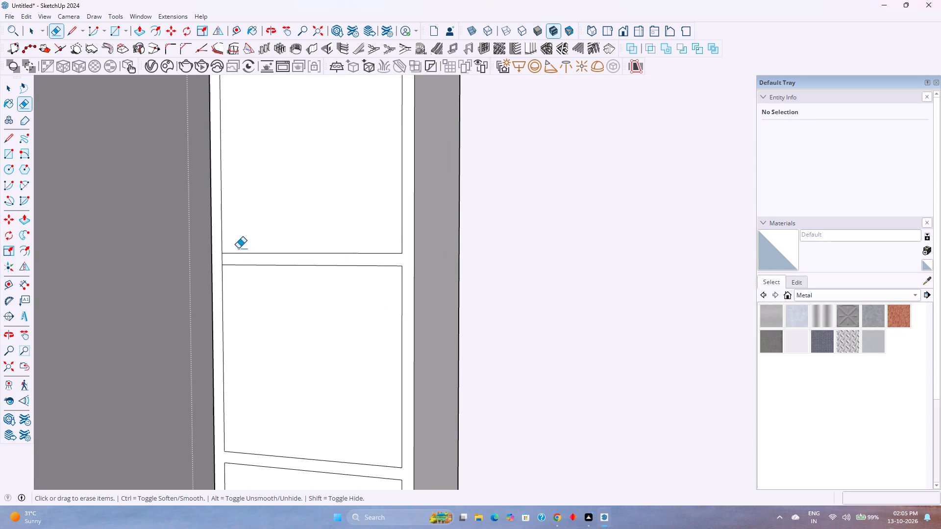
{"action": "left_click", "coordinate": [221, 257]}
{"action": "scroll", "coordinate": [239, 247], "scroll_direction": "down", "scroll_amount": 4}
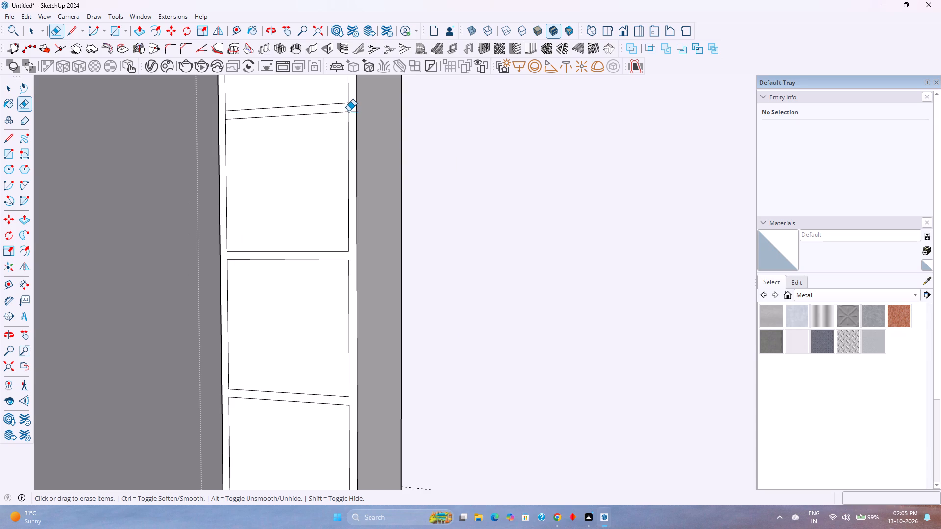
{"action": "left_click", "coordinate": [348, 109]}
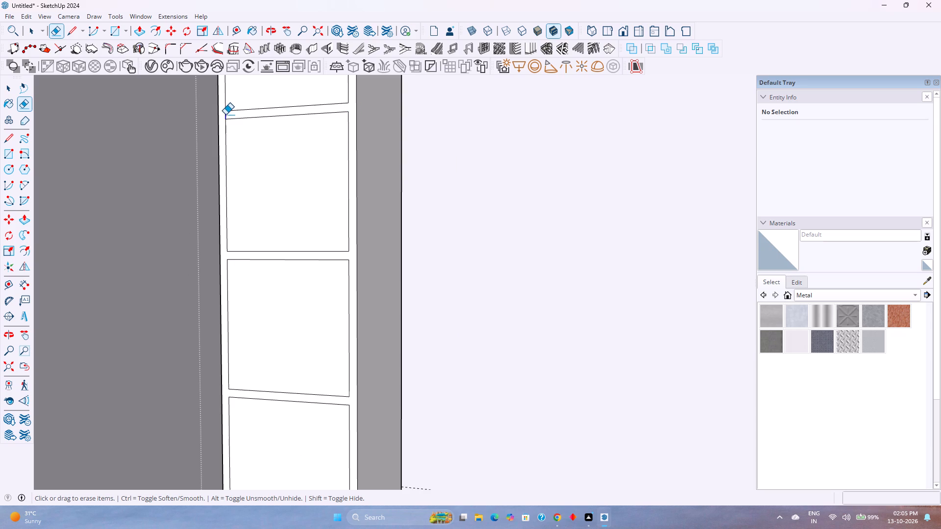
{"action": "left_click", "coordinate": [225, 115]}
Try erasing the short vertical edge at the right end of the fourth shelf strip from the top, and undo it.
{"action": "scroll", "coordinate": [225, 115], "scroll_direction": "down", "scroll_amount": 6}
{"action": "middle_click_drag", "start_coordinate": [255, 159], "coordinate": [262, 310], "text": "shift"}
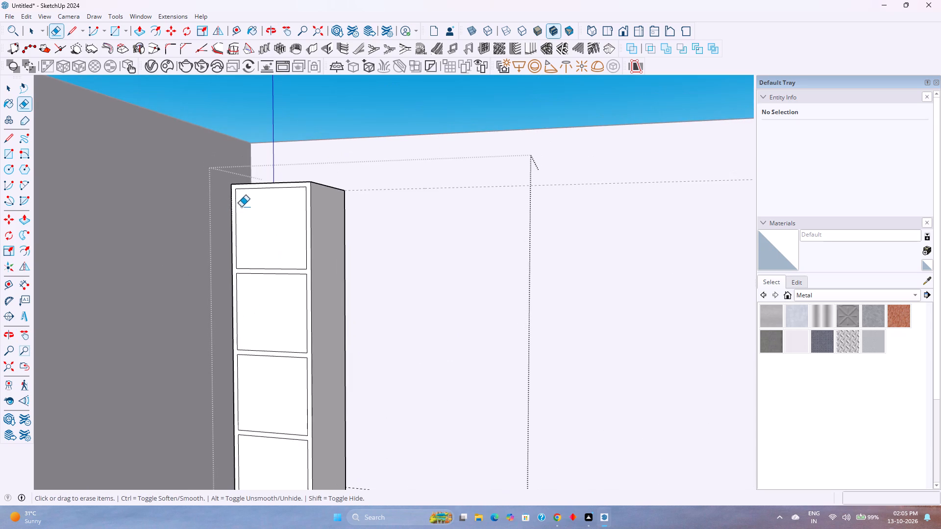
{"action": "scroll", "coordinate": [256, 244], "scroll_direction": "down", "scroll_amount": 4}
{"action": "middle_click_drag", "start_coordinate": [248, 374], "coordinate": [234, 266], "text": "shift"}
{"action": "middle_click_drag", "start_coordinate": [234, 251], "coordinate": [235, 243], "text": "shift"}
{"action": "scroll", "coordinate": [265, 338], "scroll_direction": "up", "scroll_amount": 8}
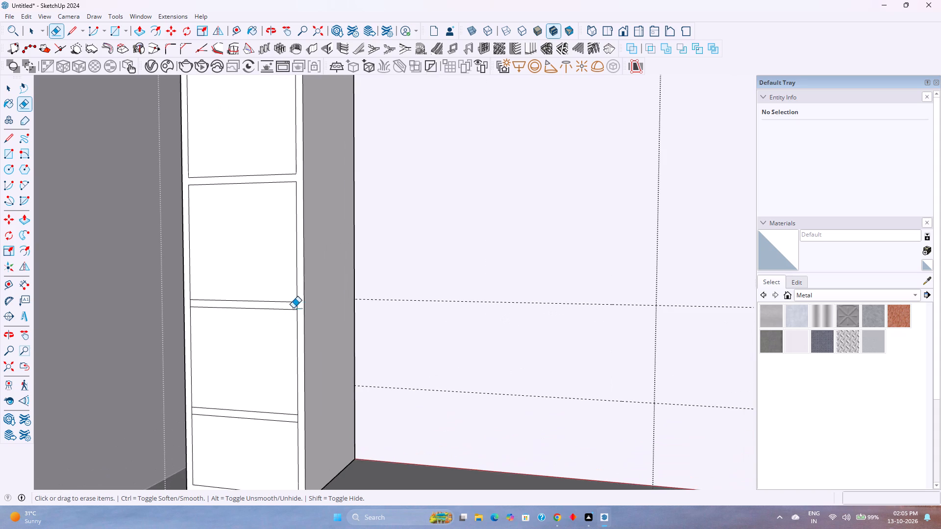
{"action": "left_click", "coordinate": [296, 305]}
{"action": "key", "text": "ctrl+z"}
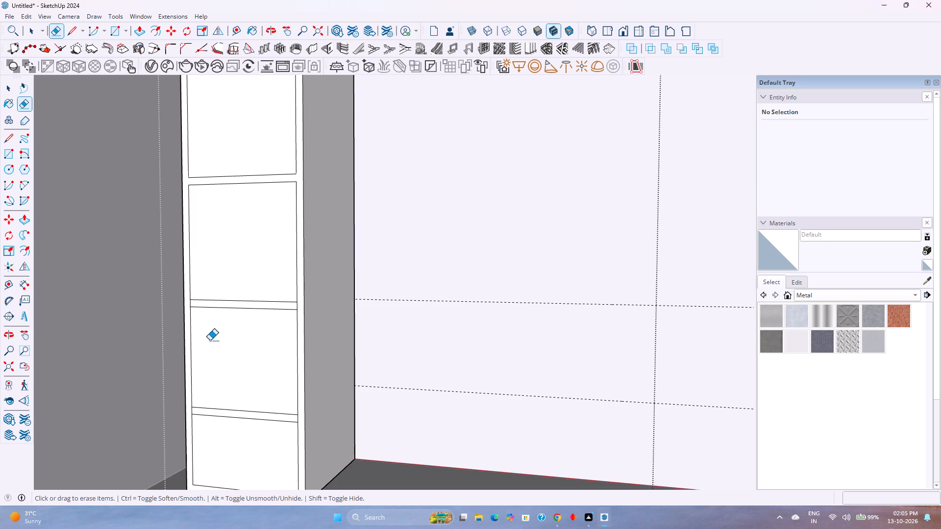
Draw two 1" lines extending the fourth shelf strip's upper and lower edges across the frame to the cabinet's right front edge.
{"action": "key", "text": "space"}
{"action": "key", "text": "l"}
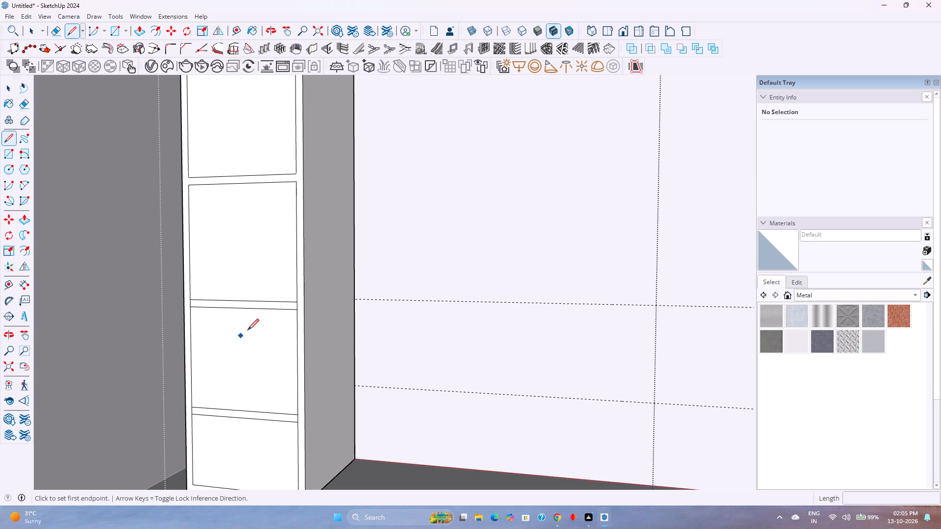
{"action": "left_click", "coordinate": [298, 301]}
{"action": "left_click", "coordinate": [305, 301]}
{"action": "left_click", "coordinate": [299, 314]}
{"action": "left_click", "coordinate": [305, 313]}
Draw two 1" lines extending the fourth shelf strip's upper and lower edges across the frame to the cabinet's left front edge.
{"action": "left_click", "coordinate": [193, 300]}
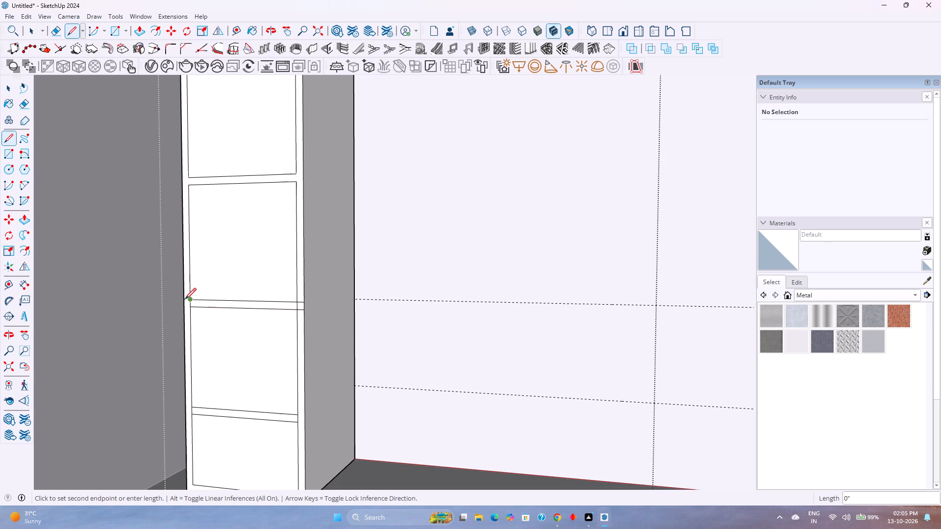
{"action": "left_click", "coordinate": [184, 299]}
{"action": "left_click", "coordinate": [193, 308]}
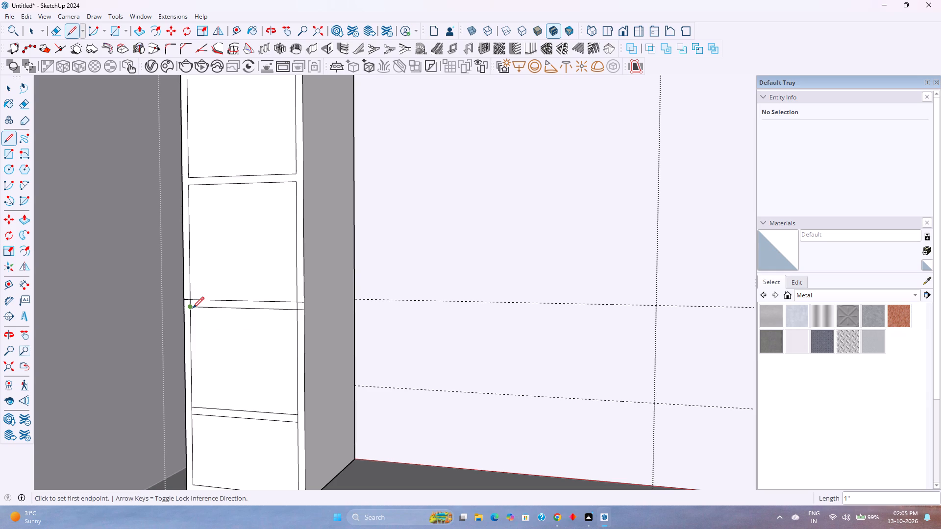
{"action": "left_click", "coordinate": [183, 308]}
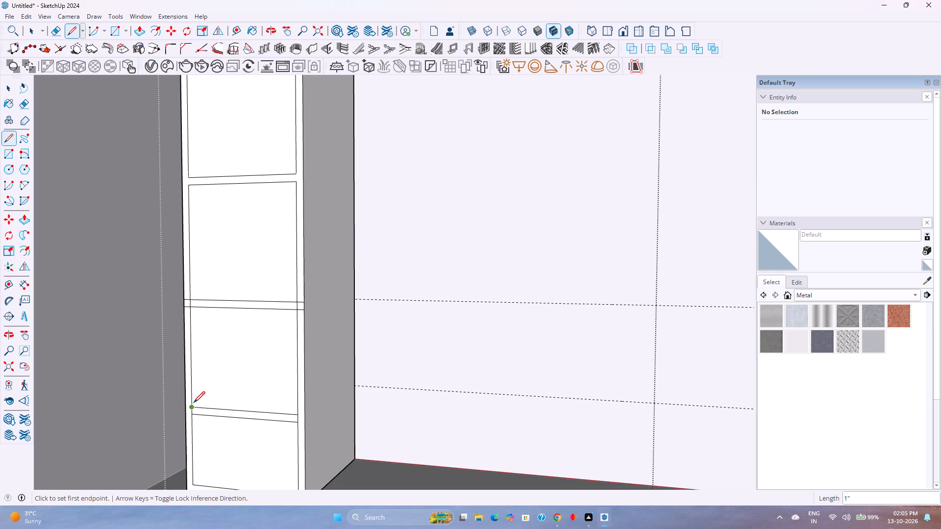
Extend the fifth shelf strip's upper and lower edges with 1" lines across the frame to the cabinet's left and right front edges.
{"action": "left_click", "coordinate": [194, 403]}
{"action": "left_click", "coordinate": [185, 406]}
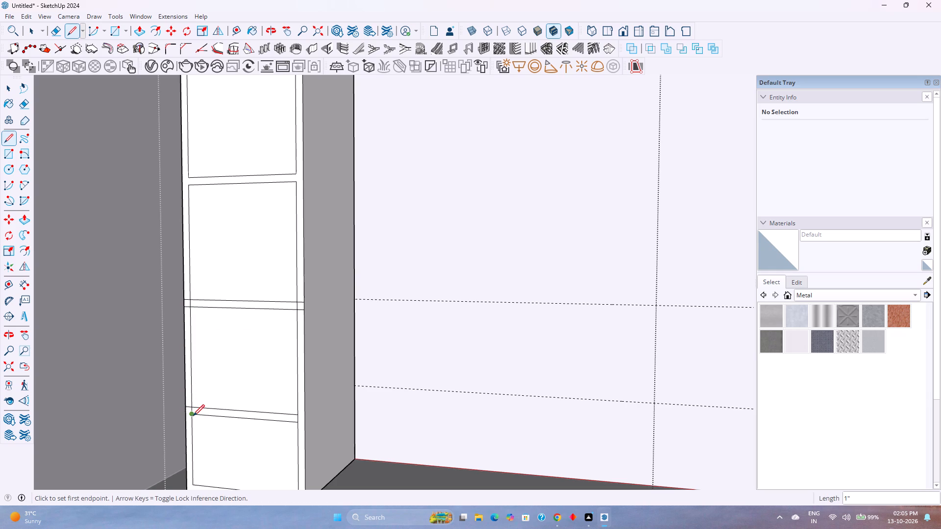
{"action": "left_click", "coordinate": [193, 416]}
{"action": "left_click", "coordinate": [180, 414]}
{"action": "left_click", "coordinate": [297, 425]}
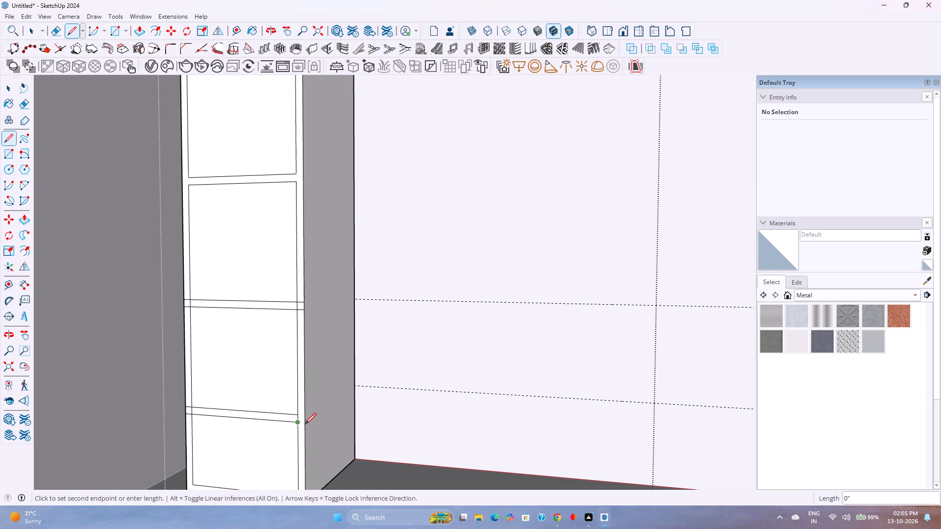
{"action": "left_click", "coordinate": [305, 424]}
{"action": "scroll", "coordinate": [299, 416], "scroll_direction": "up", "scroll_amount": 2}
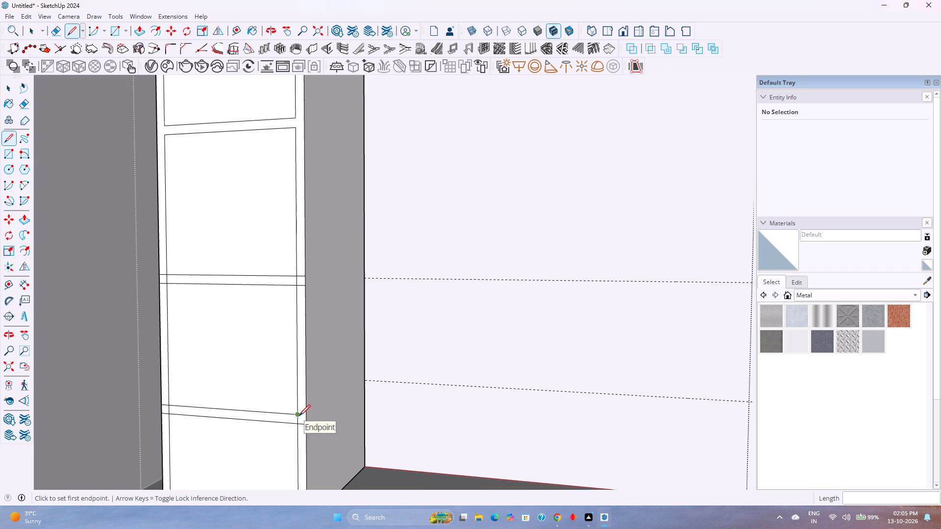
{"action": "scroll", "coordinate": [294, 276], "scroll_direction": "up", "scroll_amount": 3}
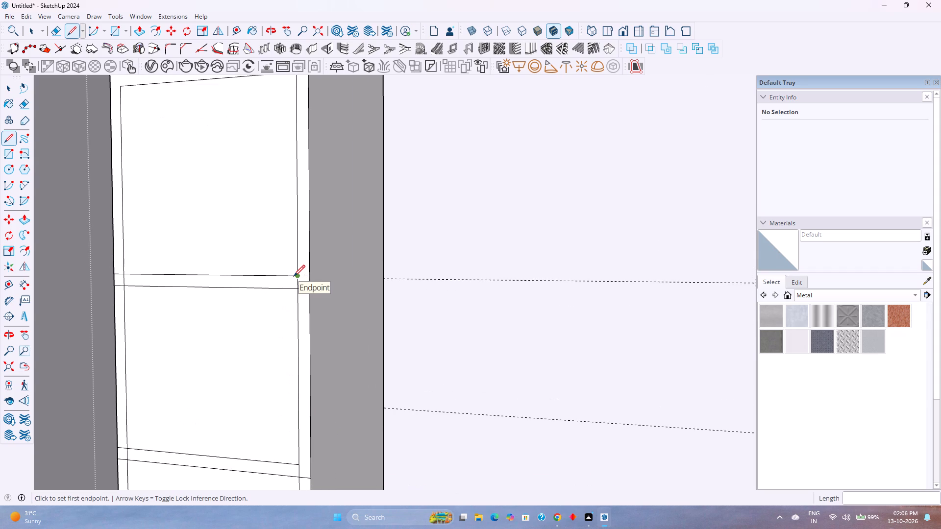
{"action": "left_click", "coordinate": [299, 467]}
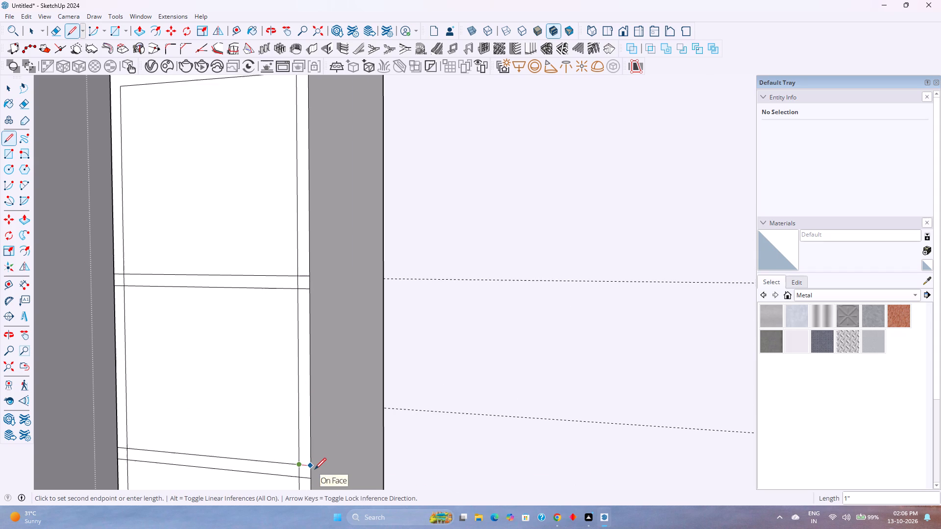
{"action": "left_click", "coordinate": [315, 469]}
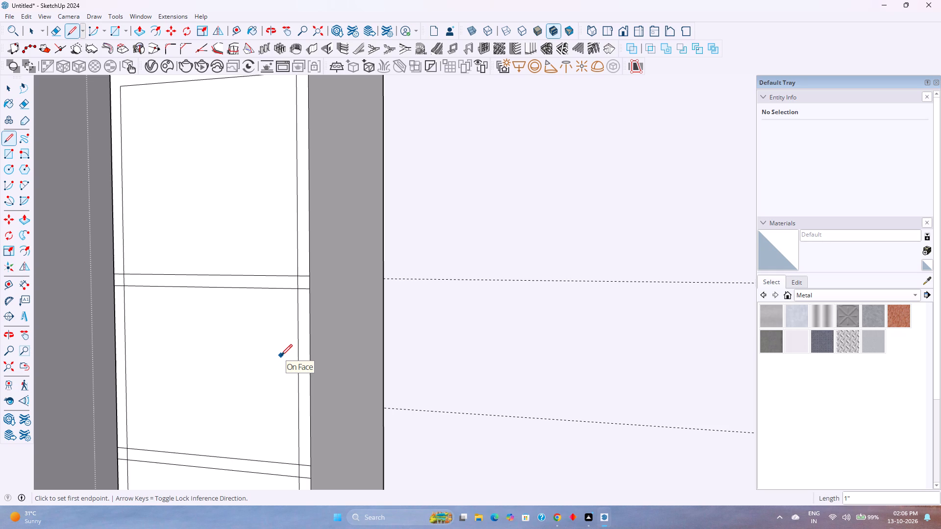
Erase both inner frame edges between the fourth and fifth shelf strips so that compartment's front face spans the cabinet's full width.
{"action": "key", "text": "e"}
{"action": "left_click", "coordinate": [298, 346]}
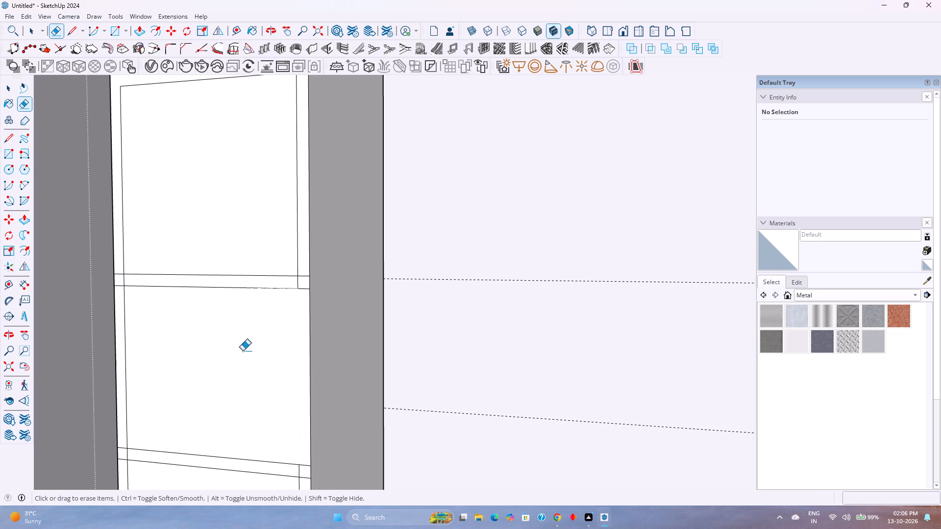
{"action": "left_click_drag", "start_coordinate": [134, 388], "coordinate": [118, 383]}
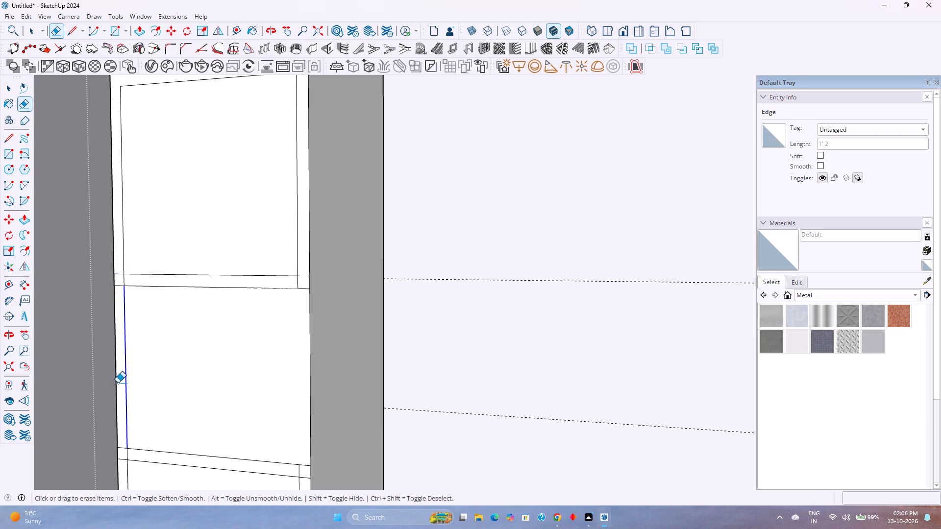
{"action": "left_click_drag", "start_coordinate": [118, 383], "coordinate": [115, 383]}
{"action": "middle_click_drag", "start_coordinate": [239, 375], "coordinate": [397, 374]}
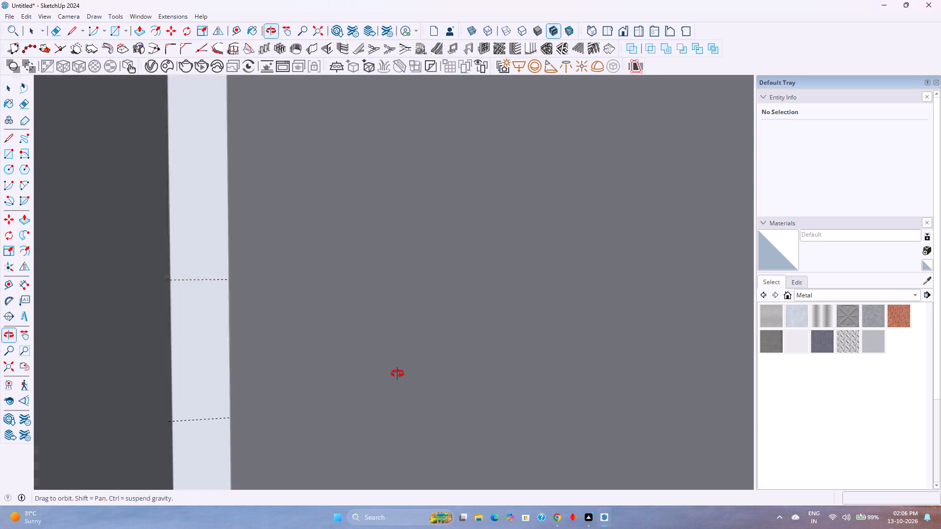
{"action": "middle_click_drag", "start_coordinate": [397, 374], "coordinate": [216, 379]}
{"action": "key", "text": "ctrl+z"}
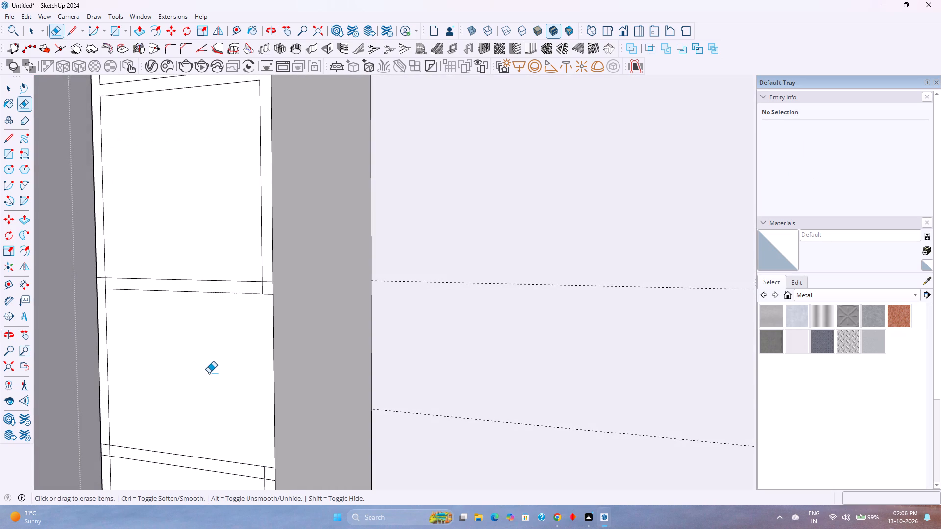
{"action": "left_click", "coordinate": [108, 393]}
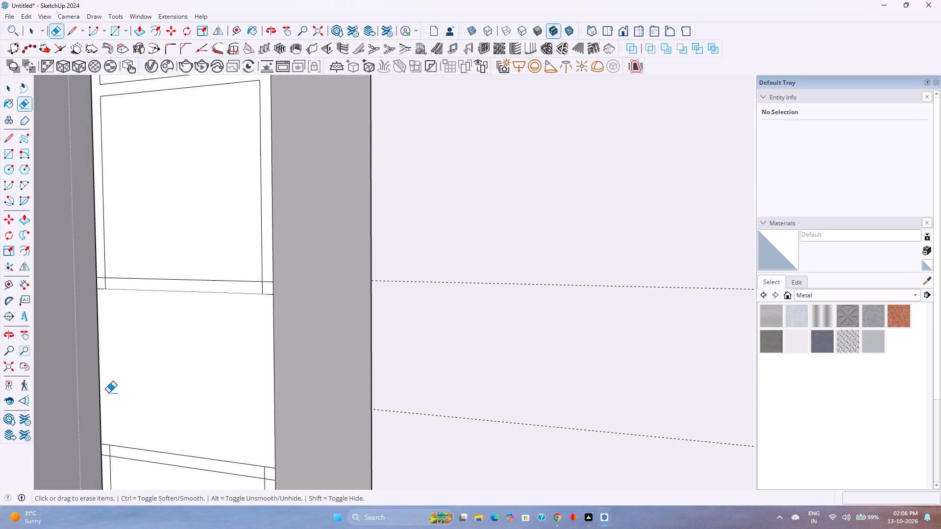
Push the full-width face between the fourth and fifth shelf strips back 1'8" and erase the gap's leftover rear vertical edges.
{"action": "key", "text": "p"}
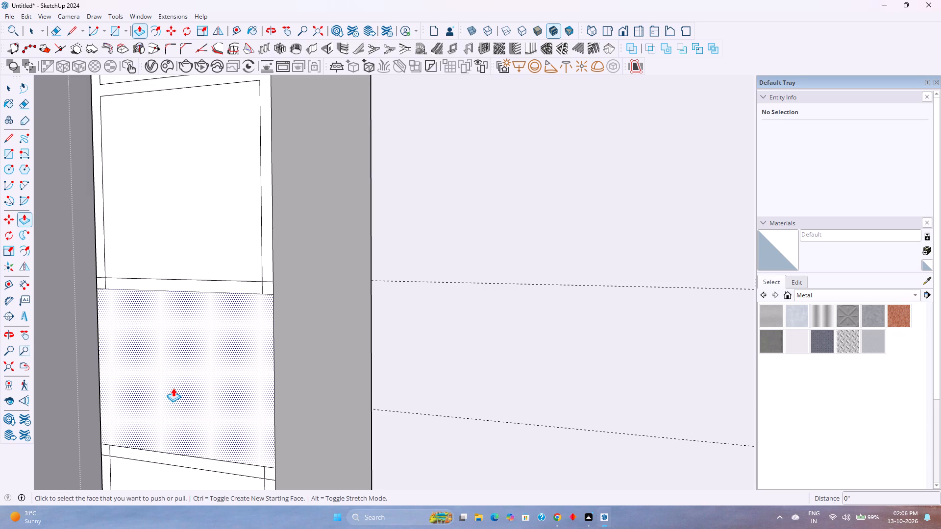
{"action": "left_click", "coordinate": [175, 388]}
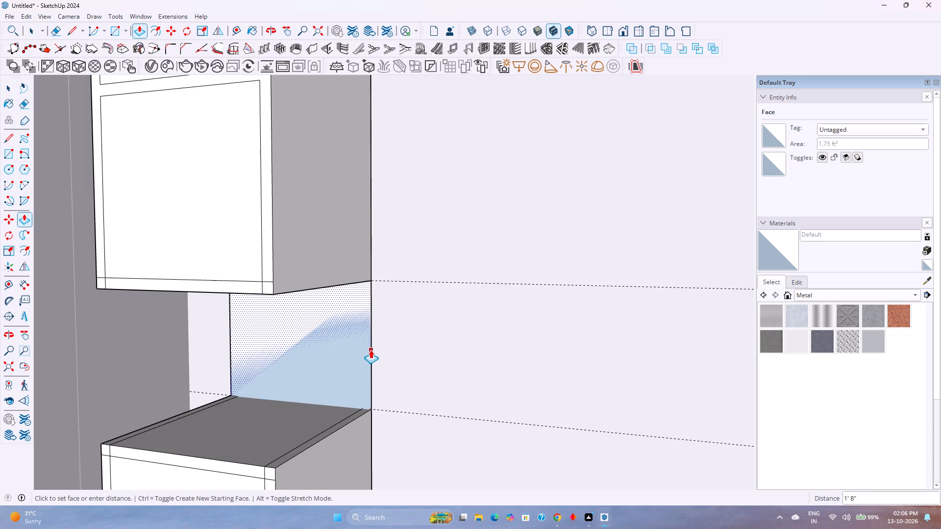
{"action": "left_click", "coordinate": [371, 349]}
{"action": "key", "text": "e"}
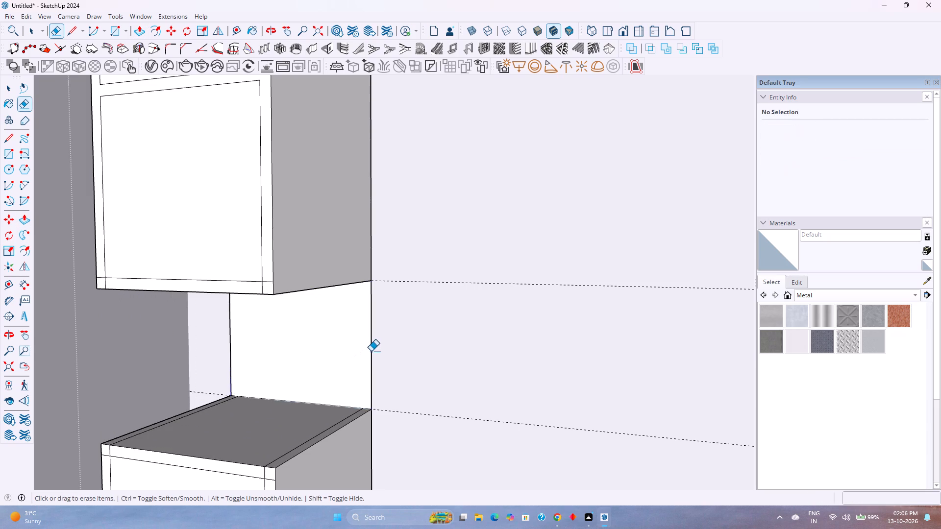
{"action": "left_click", "coordinate": [371, 351]}
{"action": "left_click", "coordinate": [230, 349]}
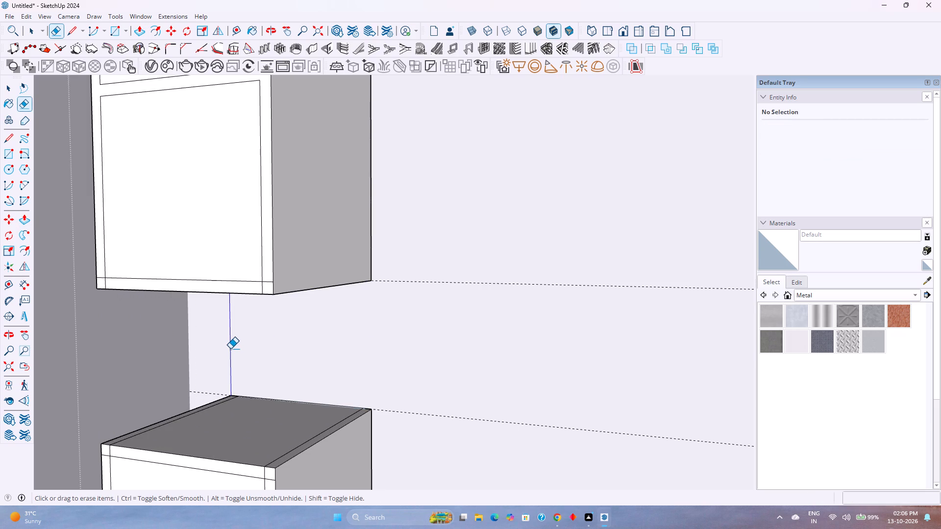
Erase the short stray edges at both lower front corners of the upper cabinet unit, leaving one continuous frame.
{"action": "scroll", "coordinate": [230, 349], "scroll_direction": "down", "scroll_amount": 2}
{"action": "middle_click_drag", "start_coordinate": [230, 349], "coordinate": [261, 358]}
{"action": "scroll", "coordinate": [261, 358], "scroll_direction": "down", "scroll_amount": 1}
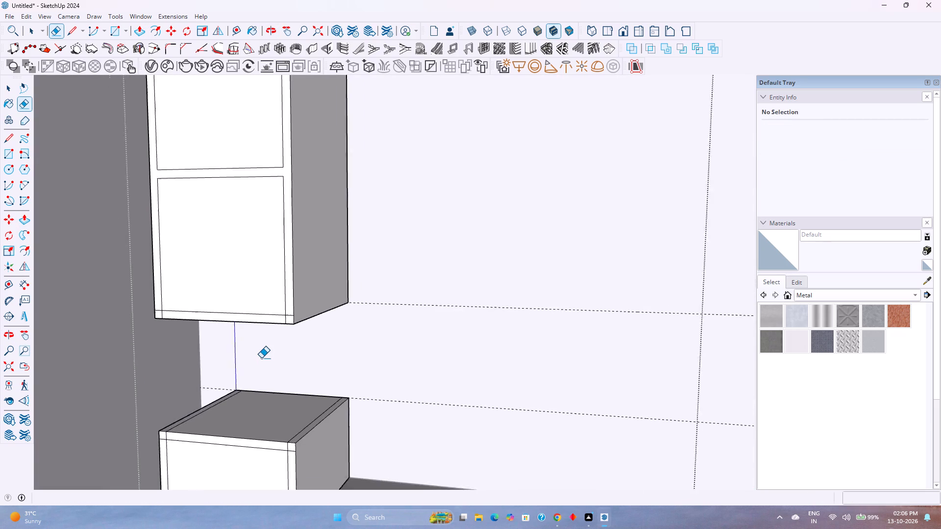
{"action": "scroll", "coordinate": [261, 358], "scroll_direction": "down", "scroll_amount": 1}
{"action": "scroll", "coordinate": [280, 325], "scroll_direction": "up", "scroll_amount": 6}
{"action": "left_click", "coordinate": [292, 318]}
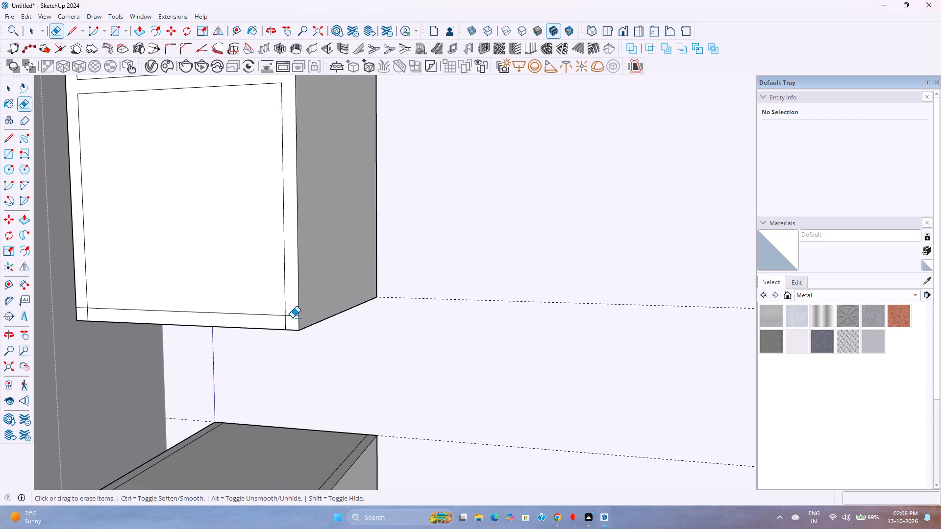
{"action": "left_click", "coordinate": [293, 316]}
{"action": "left_click", "coordinate": [285, 322]}
{"action": "left_click", "coordinate": [82, 308]}
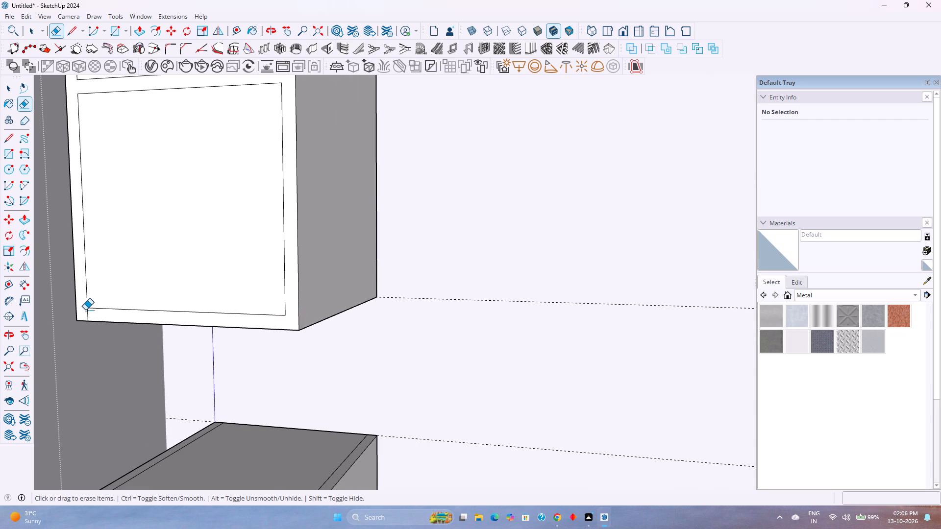
{"action": "left_click", "coordinate": [87, 314]}
Erase the two depth lines on the lower box's top and the short stray edges at its upper front corners.
{"action": "scroll", "coordinate": [191, 331], "scroll_direction": "down", "scroll_amount": 4}
{"action": "scroll", "coordinate": [254, 464], "scroll_direction": "up", "scroll_amount": 3}
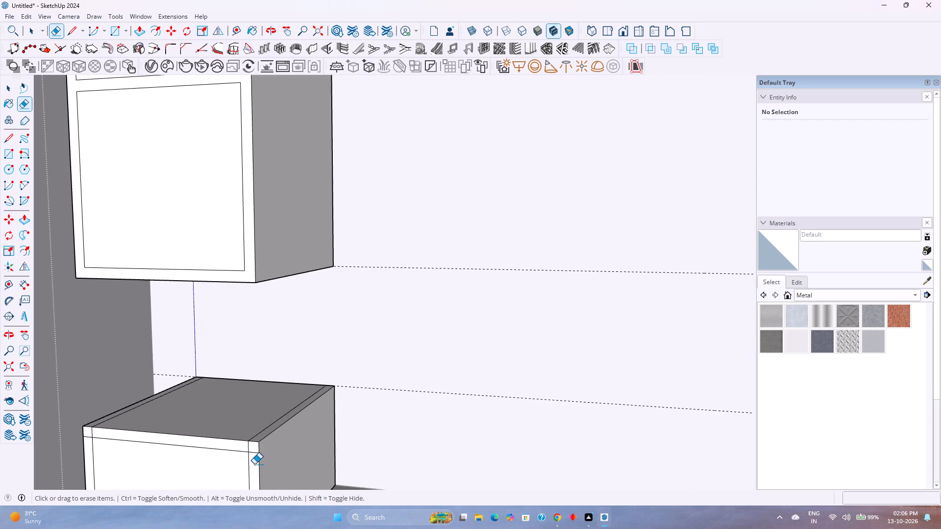
{"action": "middle_click_drag", "start_coordinate": [254, 464], "coordinate": [274, 445]}
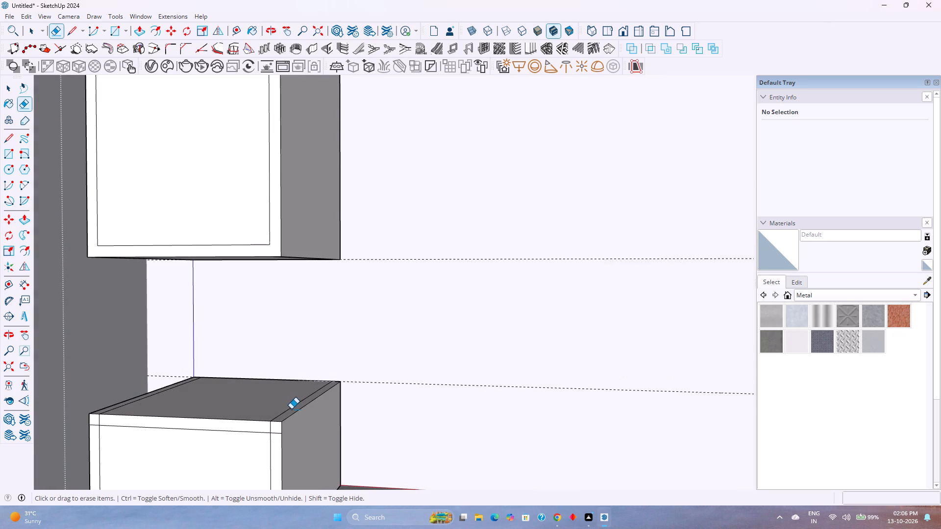
{"action": "left_click", "coordinate": [291, 409]}
{"action": "left_click", "coordinate": [143, 398]}
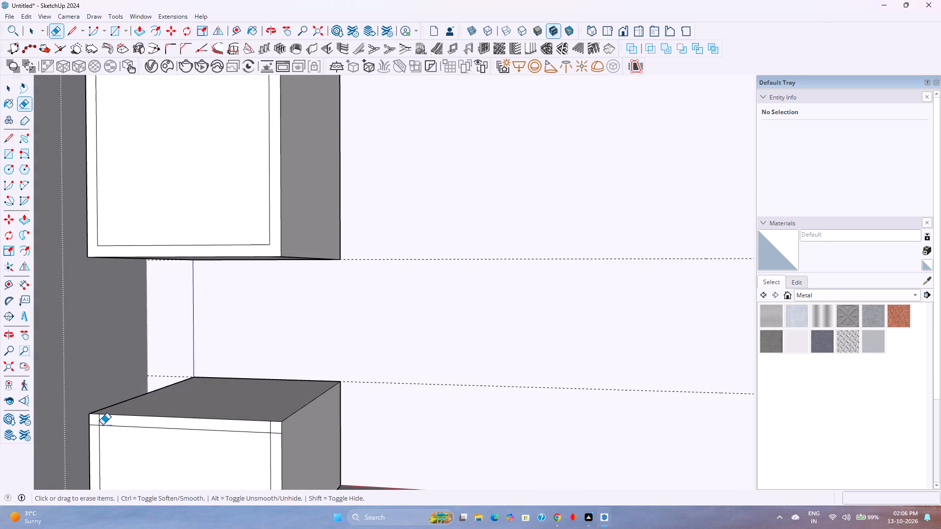
{"action": "scroll", "coordinate": [93, 427], "scroll_direction": "up", "scroll_amount": 3}
{"action": "left_click", "coordinate": [94, 426]}
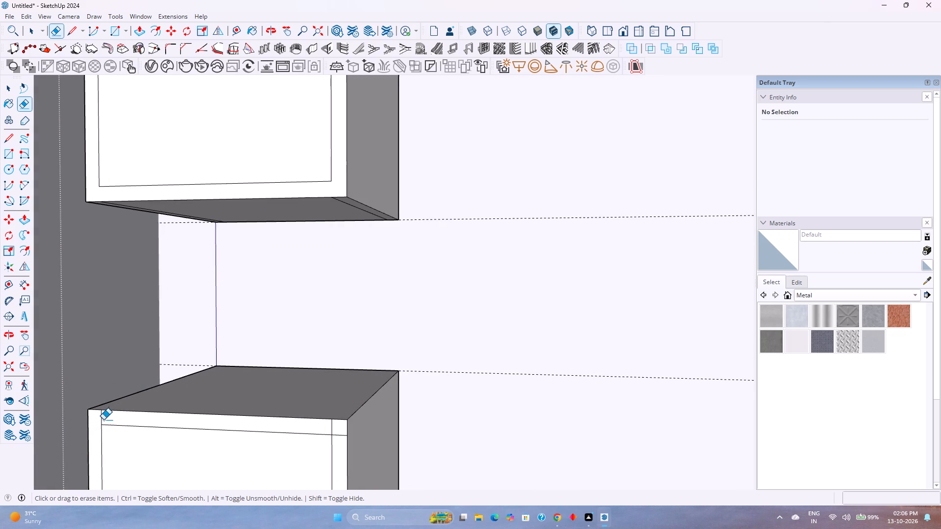
{"action": "left_click", "coordinate": [101, 418]}
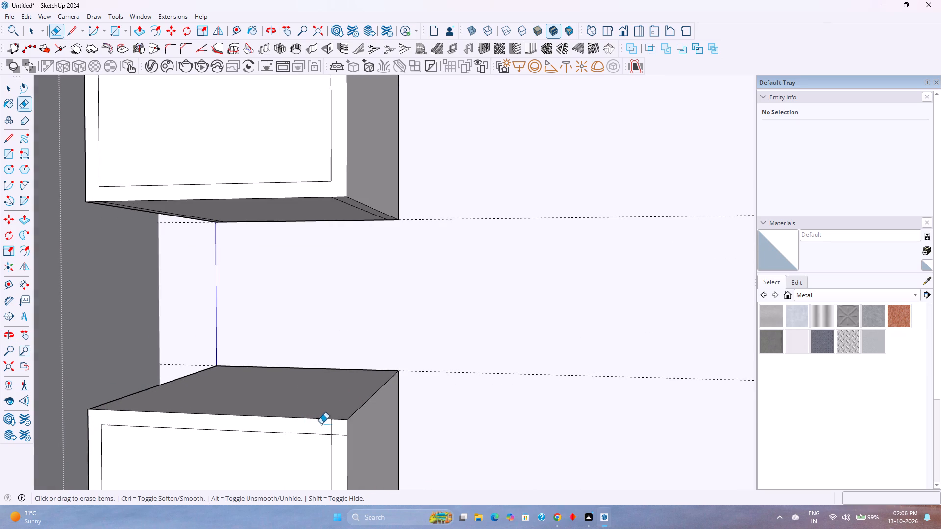
{"action": "left_click", "coordinate": [332, 428]}
{"action": "left_click", "coordinate": [336, 436]}
Push the front face of the upper unit's lowest compartment 1'7" inward.
{"action": "scroll", "coordinate": [282, 391], "scroll_direction": "down", "scroll_amount": 8}
{"action": "middle_click_drag", "start_coordinate": [292, 377], "coordinate": [209, 456], "text": "shift"}
{"action": "middle_click", "coordinate": [209, 456], "text": "shift"}
{"action": "scroll", "coordinate": [206, 413], "scroll_direction": "down", "scroll_amount": 2}
{"action": "key", "text": "p"}
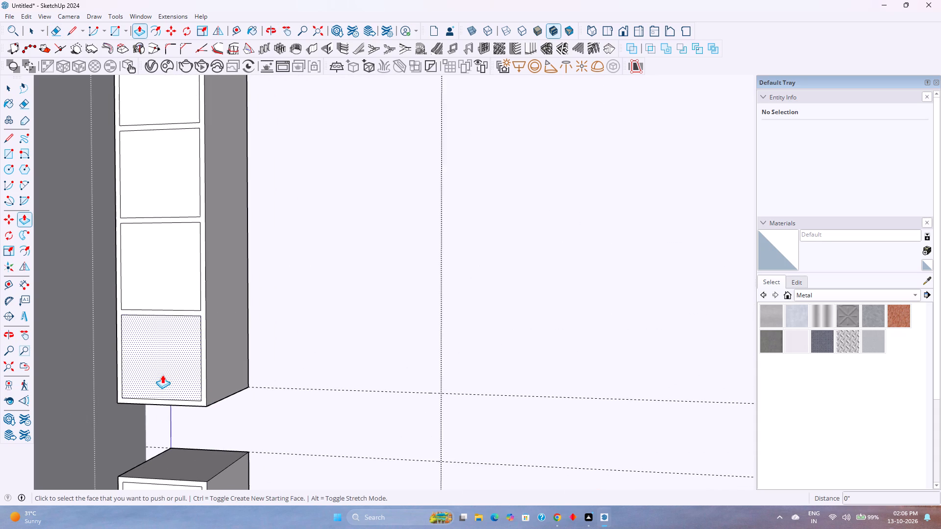
{"action": "left_click", "coordinate": [162, 375]}
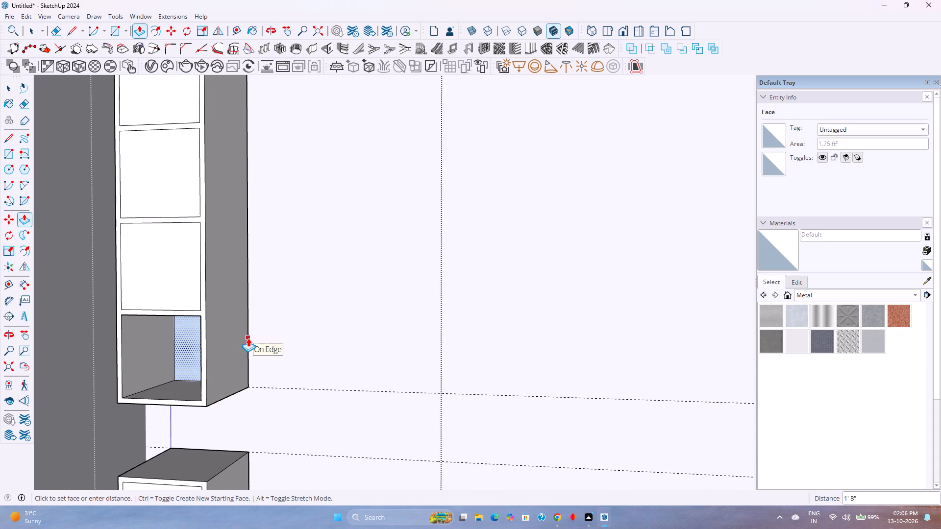
{"action": "type", "text": "1'7"}
{"action": "key", "text": "Return"}
Repeat the 1'7" inward push on the upper unit's three remaining compartments and on the lower box.
{"action": "double_click", "coordinate": [166, 282]}
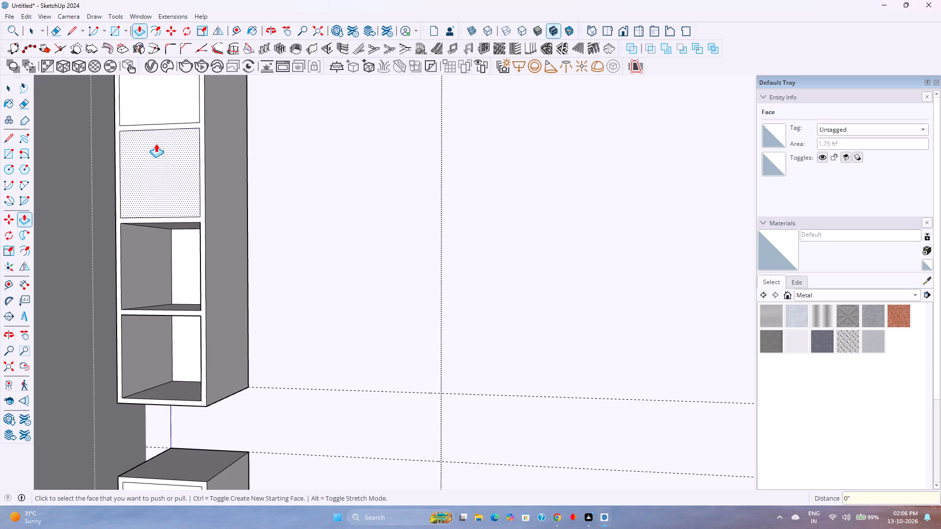
{"action": "double_click", "coordinate": [173, 161]}
{"action": "scroll", "coordinate": [173, 161], "scroll_direction": "down", "scroll_amount": 3}
{"action": "middle_click_drag", "start_coordinate": [174, 161], "coordinate": [197, 329]}
{"action": "middle_click", "coordinate": [196, 329]}
{"action": "double_click", "coordinate": [138, 211]}
{"action": "middle_click_drag", "start_coordinate": [167, 340], "coordinate": [168, 224]}
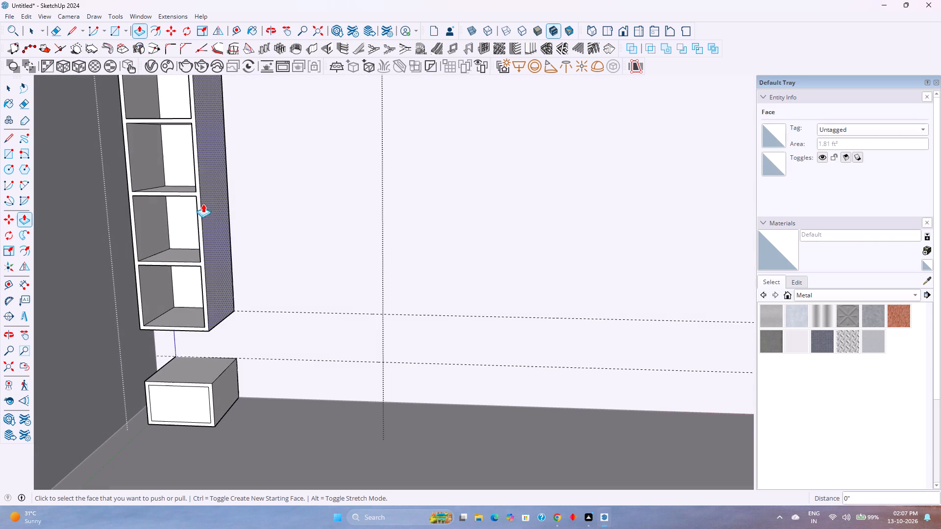
{"action": "double_click", "coordinate": [168, 402]}
Delete all guide lines from the model.
{"action": "key", "text": "space"}
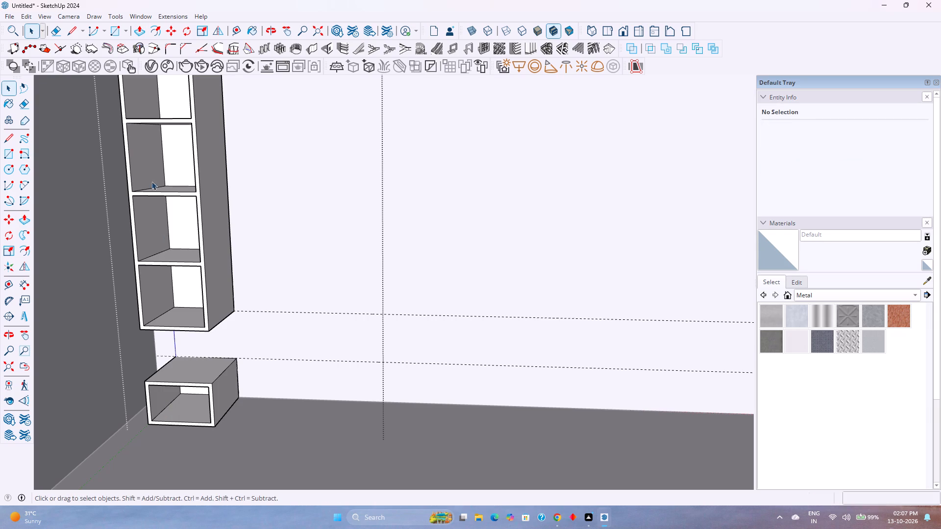
{"action": "left_click", "coordinate": [28, 17]}
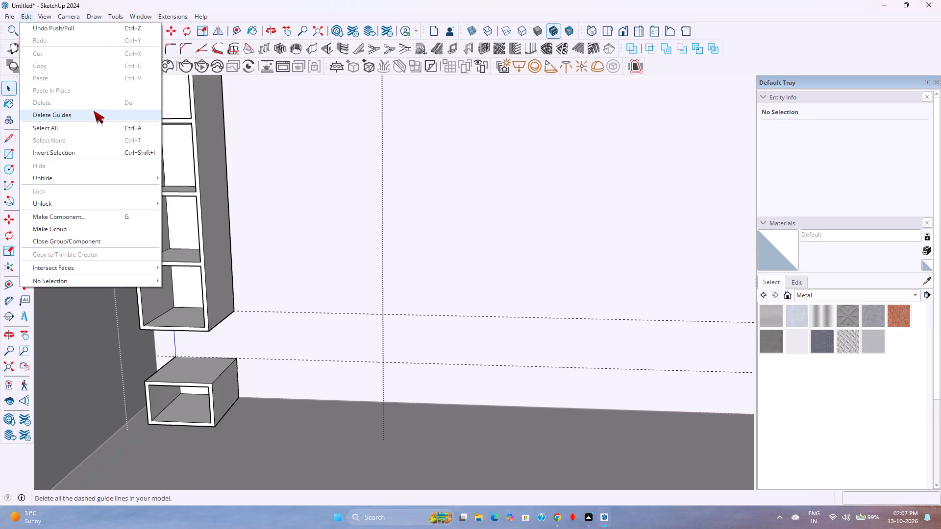
{"action": "left_click", "coordinate": [94, 116]}
{"action": "middle_click_drag", "start_coordinate": [218, 222], "coordinate": [198, 294], "text": "shift"}
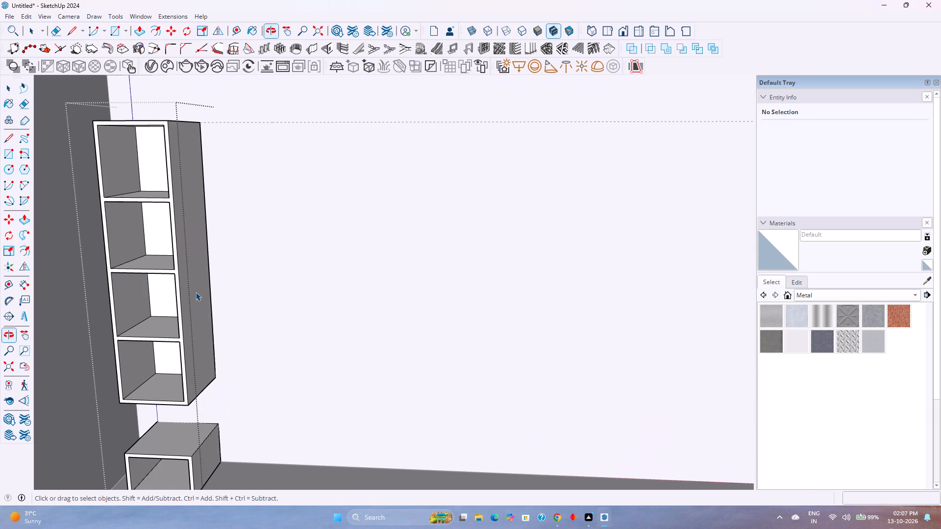
Undo the last deletion of the guide lines.
{"action": "key", "text": "ctrl+z"}
Examine the cabinet's upper compartments, lower box and position in the room's back corner from several angles.
{"action": "middle_click_drag", "start_coordinate": [246, 414], "coordinate": [244, 339]}
{"action": "scroll", "coordinate": [244, 339], "scroll_direction": "down", "scroll_amount": 1}
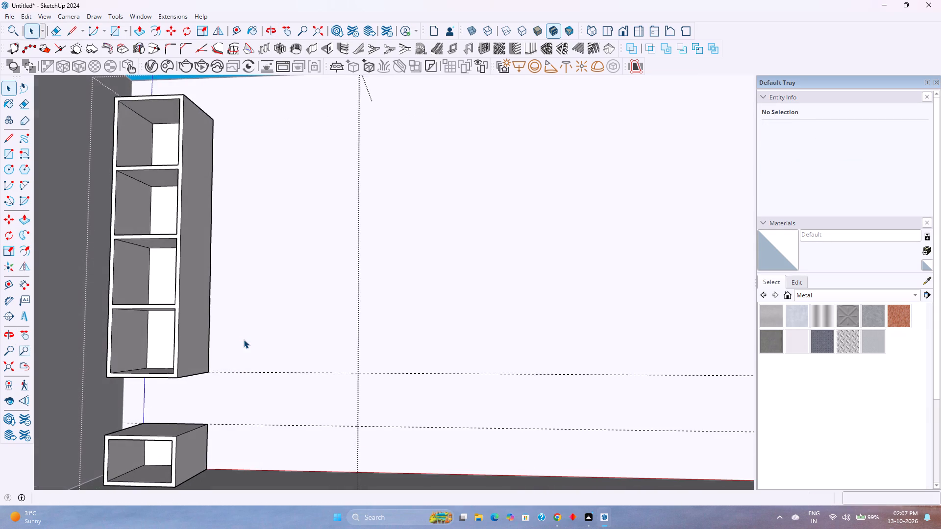
{"action": "scroll", "coordinate": [244, 339], "scroll_direction": "down", "scroll_amount": 2}
{"action": "middle_click_drag", "start_coordinate": [248, 340], "coordinate": [259, 392]}
{"action": "middle_click", "coordinate": [255, 393]}
{"action": "middle_click", "coordinate": [254, 393]}
{"action": "middle_click", "coordinate": [252, 393]}
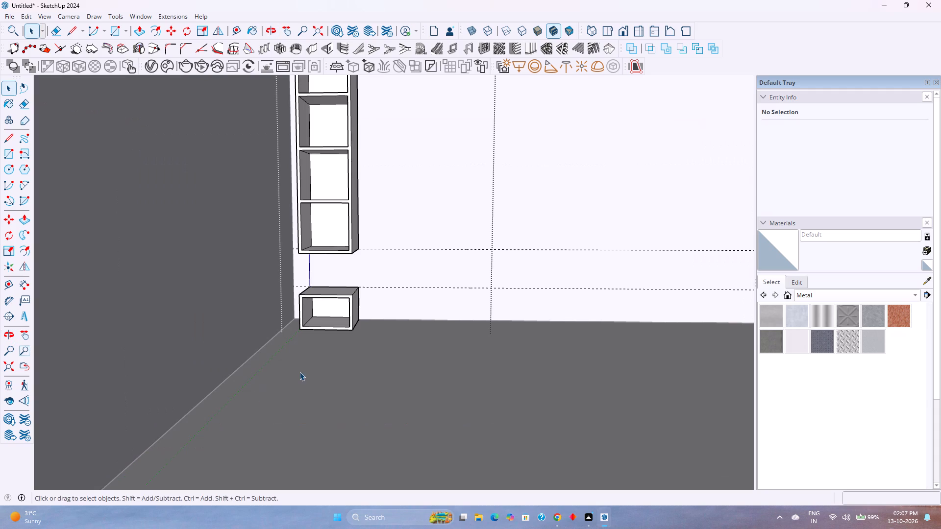
{"action": "middle_click_drag", "start_coordinate": [383, 317], "coordinate": [216, 399], "text": "shift"}
{"action": "middle_click", "coordinate": [214, 399]}
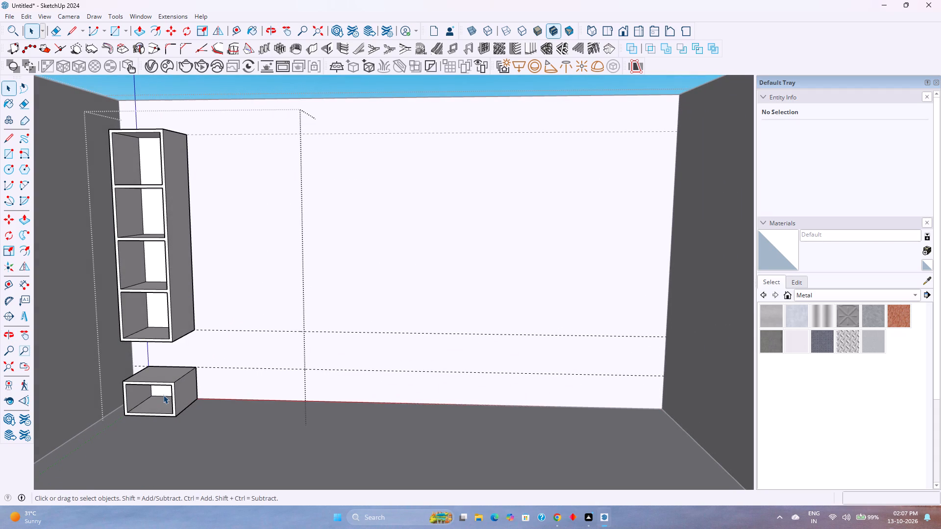
{"action": "middle_click_drag", "start_coordinate": [154, 416], "coordinate": [204, 356]}
{"action": "middle_click", "coordinate": [159, 382]}
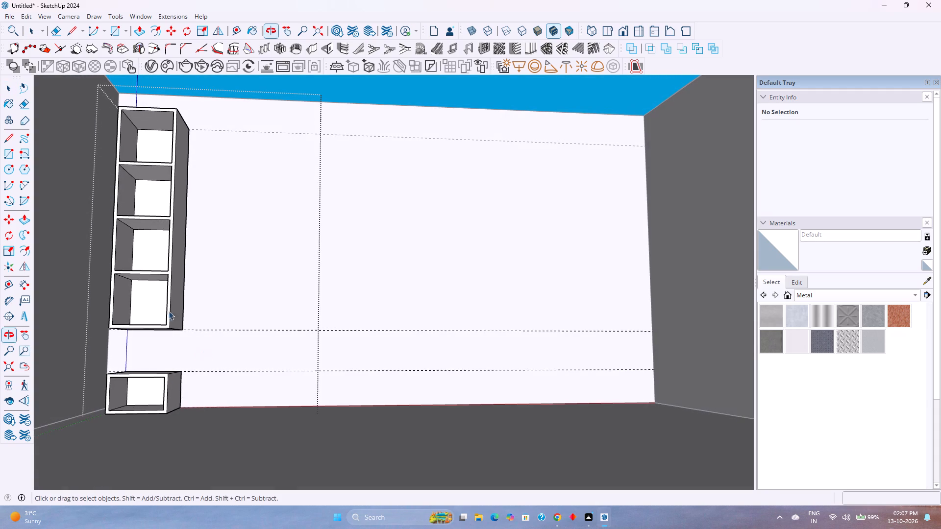
{"action": "left_click", "coordinate": [178, 294]}
{"action": "key", "text": "Escape"}
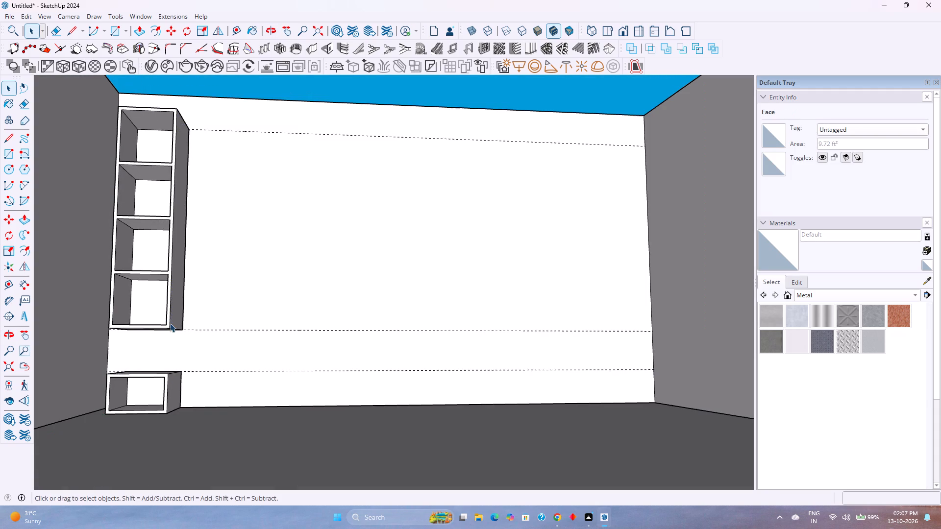
{"action": "left_click", "coordinate": [179, 314]}
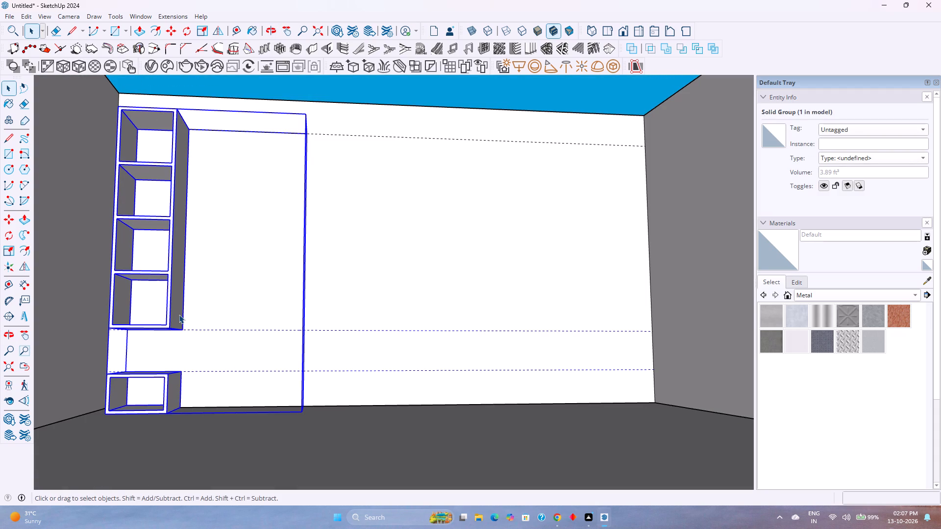
{"action": "double_click", "coordinate": [179, 314]}
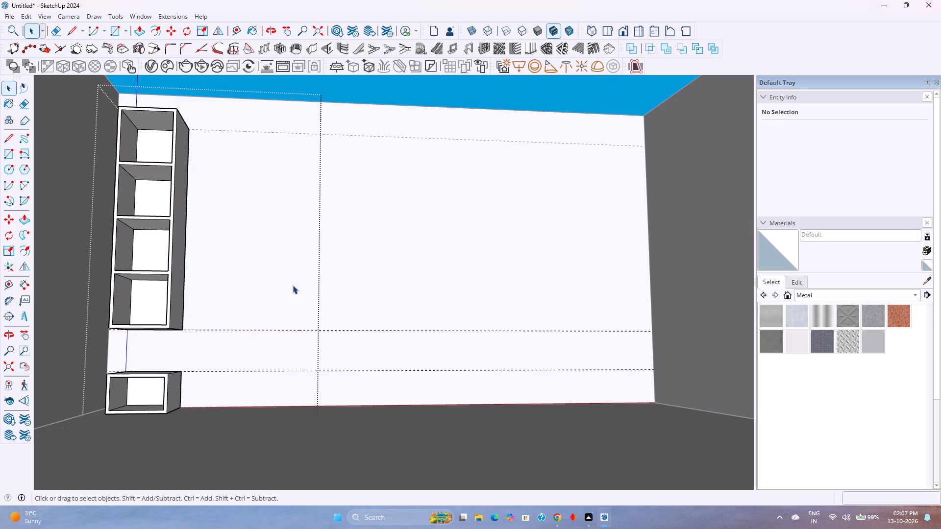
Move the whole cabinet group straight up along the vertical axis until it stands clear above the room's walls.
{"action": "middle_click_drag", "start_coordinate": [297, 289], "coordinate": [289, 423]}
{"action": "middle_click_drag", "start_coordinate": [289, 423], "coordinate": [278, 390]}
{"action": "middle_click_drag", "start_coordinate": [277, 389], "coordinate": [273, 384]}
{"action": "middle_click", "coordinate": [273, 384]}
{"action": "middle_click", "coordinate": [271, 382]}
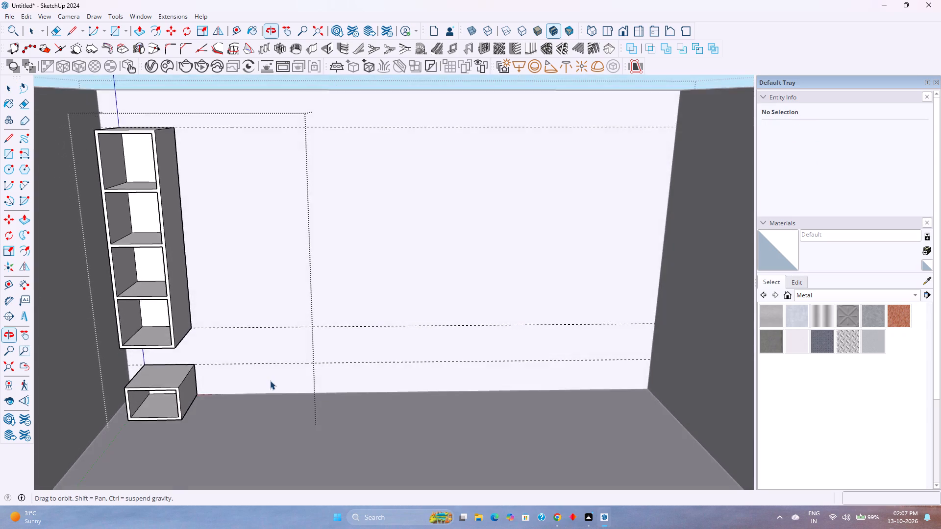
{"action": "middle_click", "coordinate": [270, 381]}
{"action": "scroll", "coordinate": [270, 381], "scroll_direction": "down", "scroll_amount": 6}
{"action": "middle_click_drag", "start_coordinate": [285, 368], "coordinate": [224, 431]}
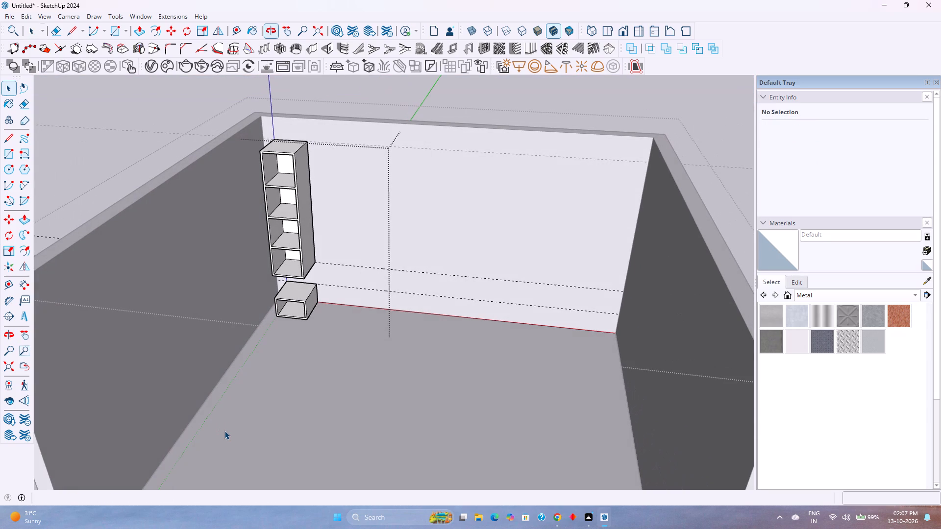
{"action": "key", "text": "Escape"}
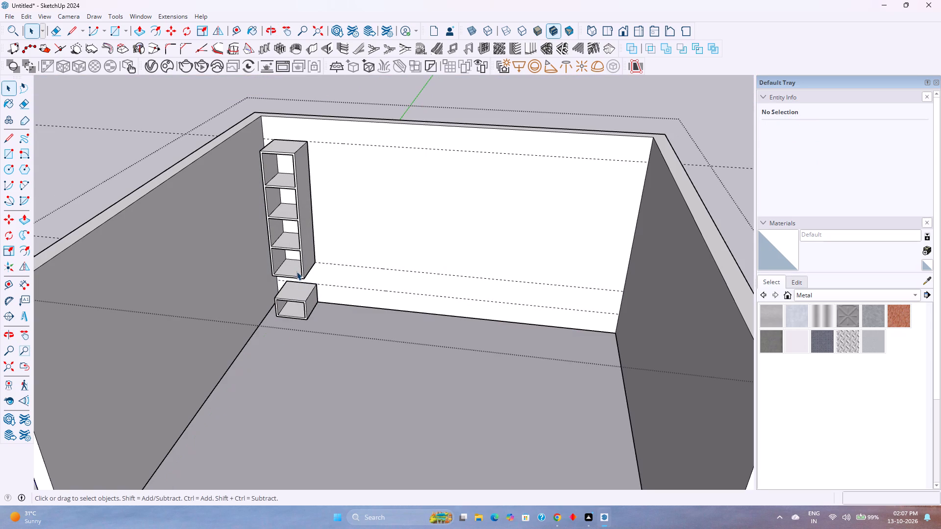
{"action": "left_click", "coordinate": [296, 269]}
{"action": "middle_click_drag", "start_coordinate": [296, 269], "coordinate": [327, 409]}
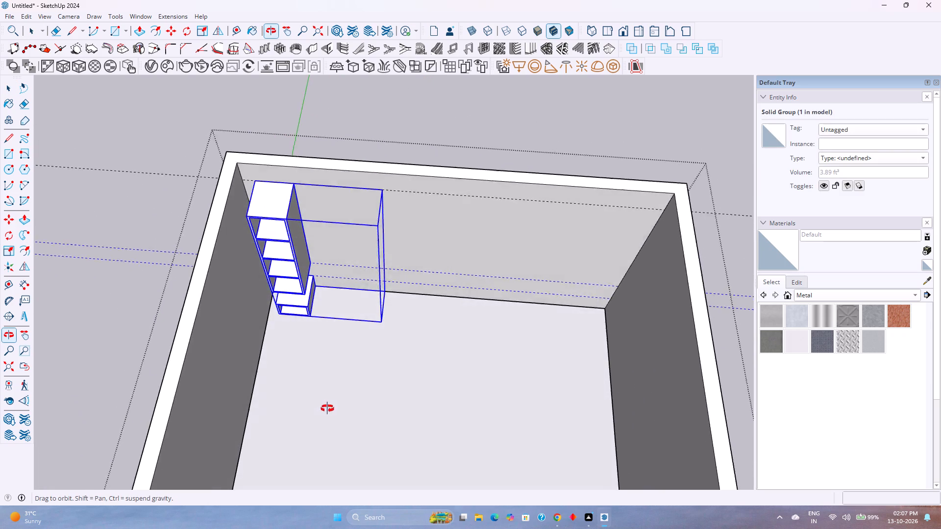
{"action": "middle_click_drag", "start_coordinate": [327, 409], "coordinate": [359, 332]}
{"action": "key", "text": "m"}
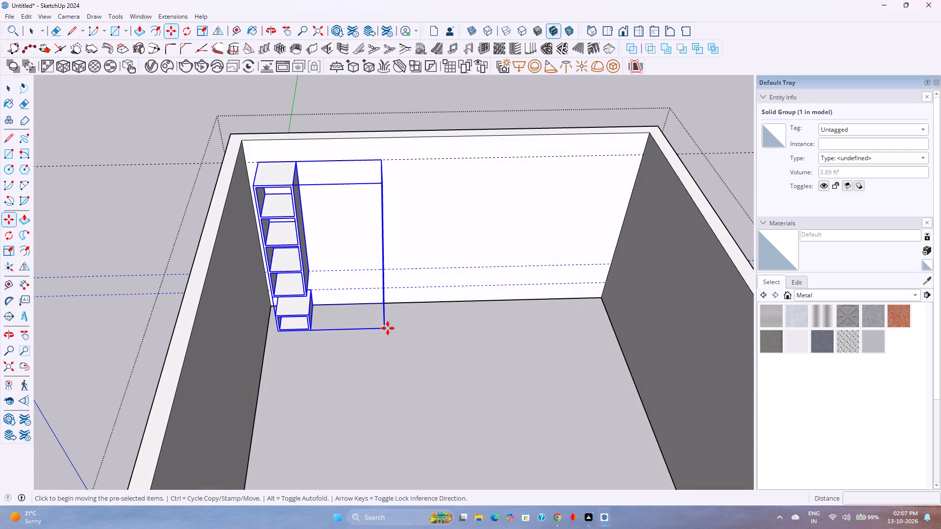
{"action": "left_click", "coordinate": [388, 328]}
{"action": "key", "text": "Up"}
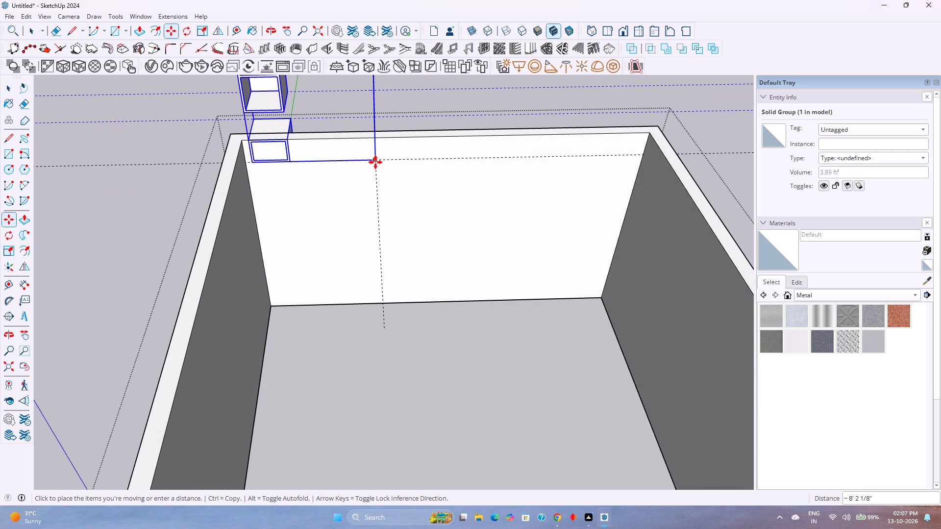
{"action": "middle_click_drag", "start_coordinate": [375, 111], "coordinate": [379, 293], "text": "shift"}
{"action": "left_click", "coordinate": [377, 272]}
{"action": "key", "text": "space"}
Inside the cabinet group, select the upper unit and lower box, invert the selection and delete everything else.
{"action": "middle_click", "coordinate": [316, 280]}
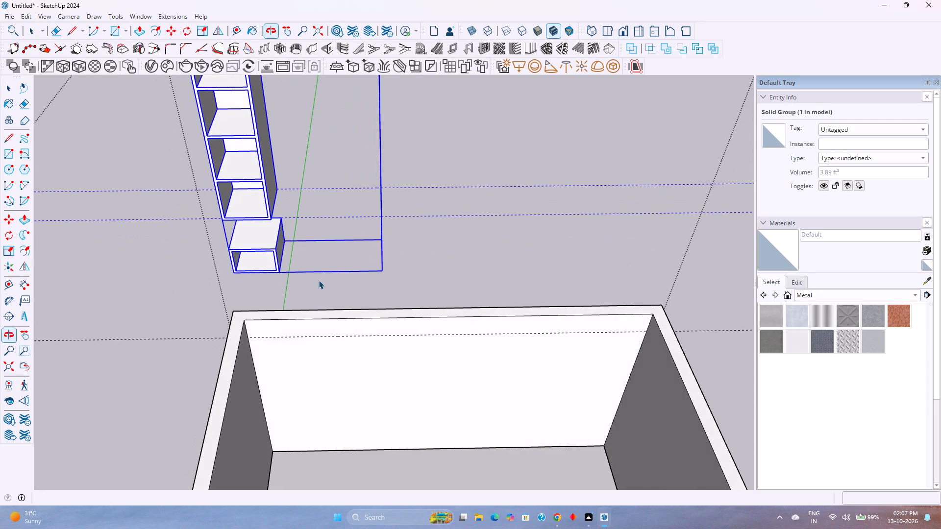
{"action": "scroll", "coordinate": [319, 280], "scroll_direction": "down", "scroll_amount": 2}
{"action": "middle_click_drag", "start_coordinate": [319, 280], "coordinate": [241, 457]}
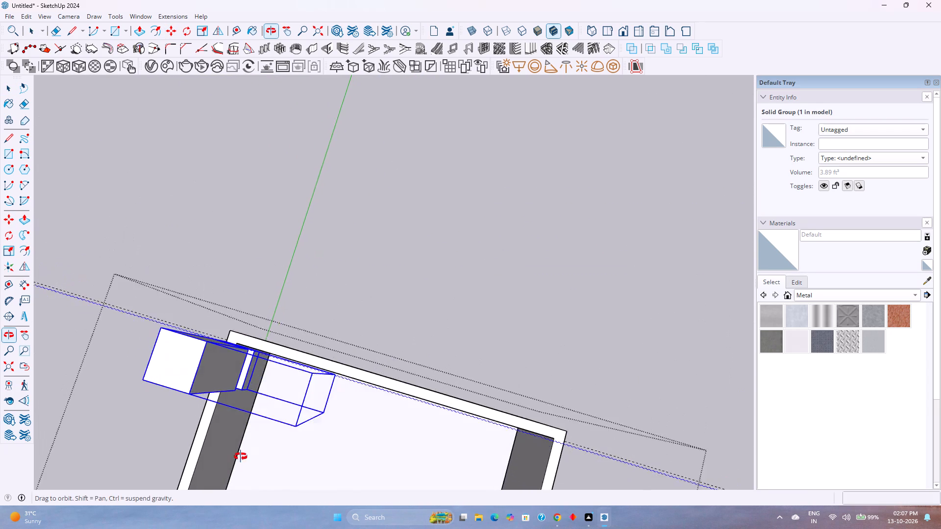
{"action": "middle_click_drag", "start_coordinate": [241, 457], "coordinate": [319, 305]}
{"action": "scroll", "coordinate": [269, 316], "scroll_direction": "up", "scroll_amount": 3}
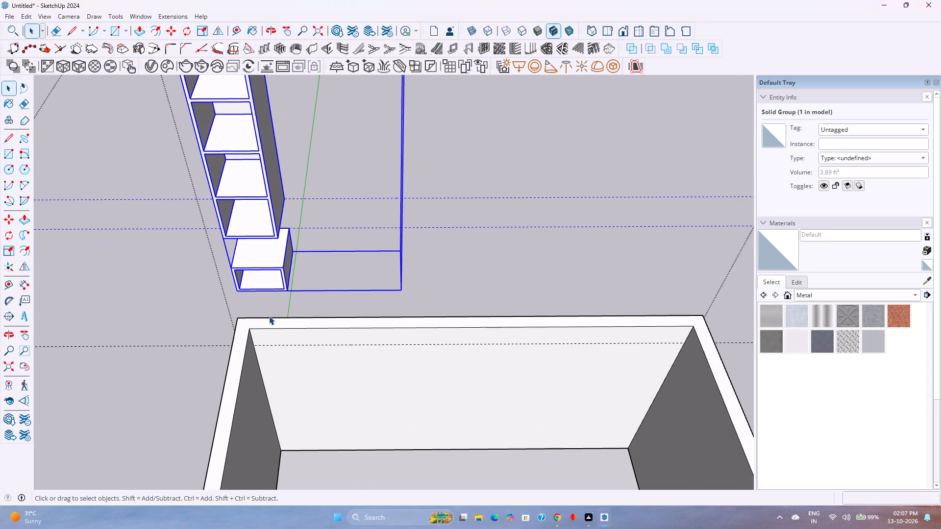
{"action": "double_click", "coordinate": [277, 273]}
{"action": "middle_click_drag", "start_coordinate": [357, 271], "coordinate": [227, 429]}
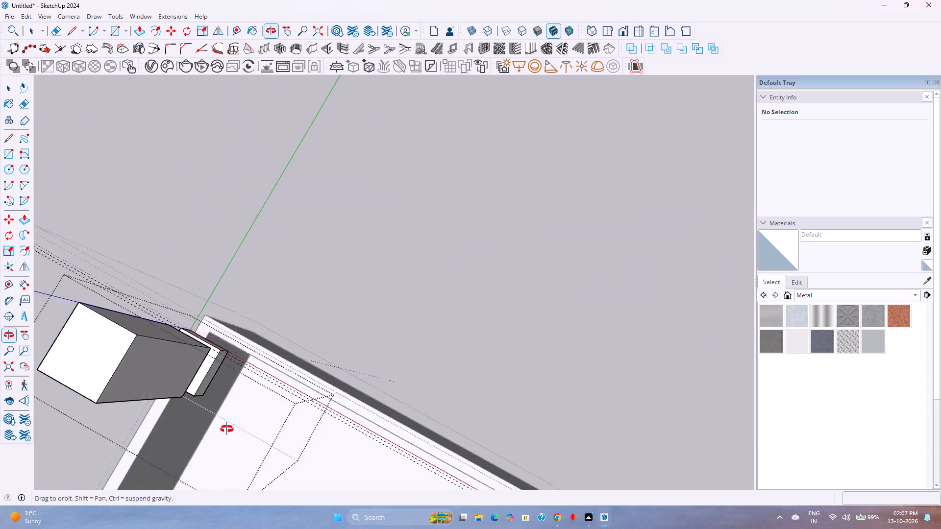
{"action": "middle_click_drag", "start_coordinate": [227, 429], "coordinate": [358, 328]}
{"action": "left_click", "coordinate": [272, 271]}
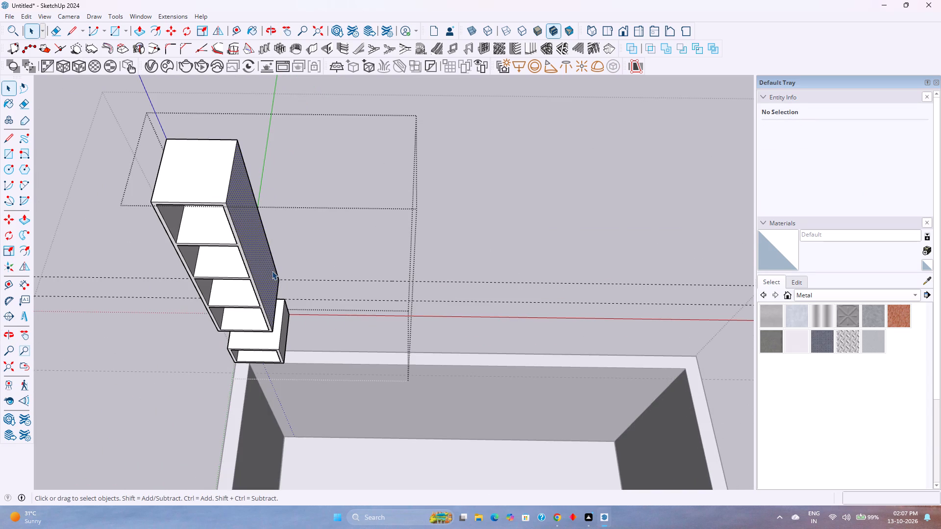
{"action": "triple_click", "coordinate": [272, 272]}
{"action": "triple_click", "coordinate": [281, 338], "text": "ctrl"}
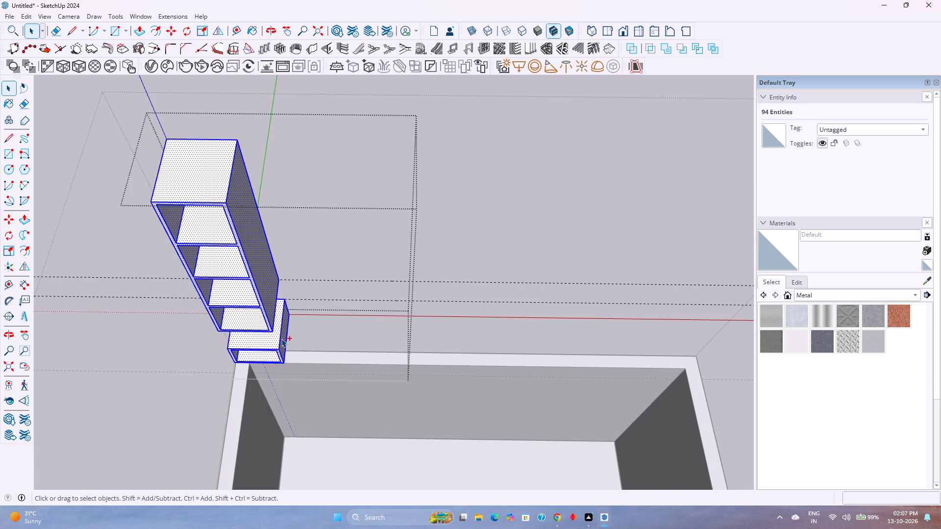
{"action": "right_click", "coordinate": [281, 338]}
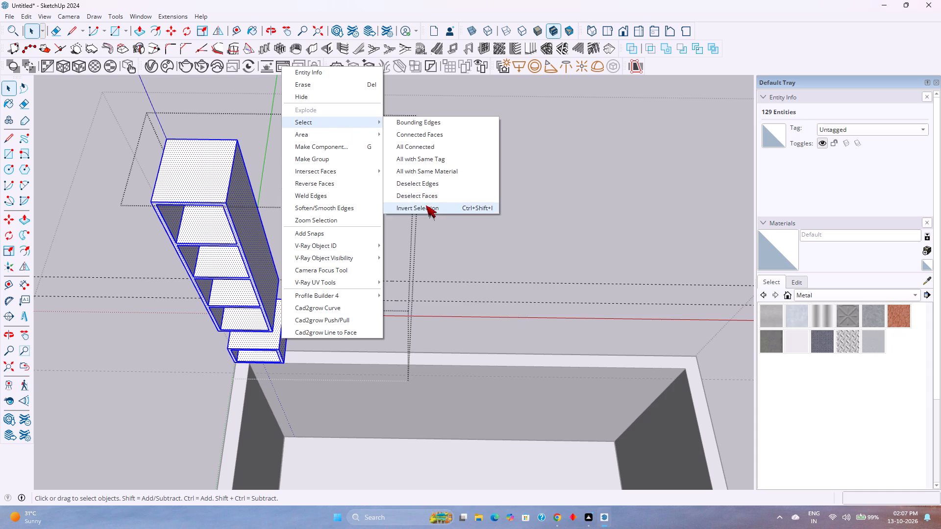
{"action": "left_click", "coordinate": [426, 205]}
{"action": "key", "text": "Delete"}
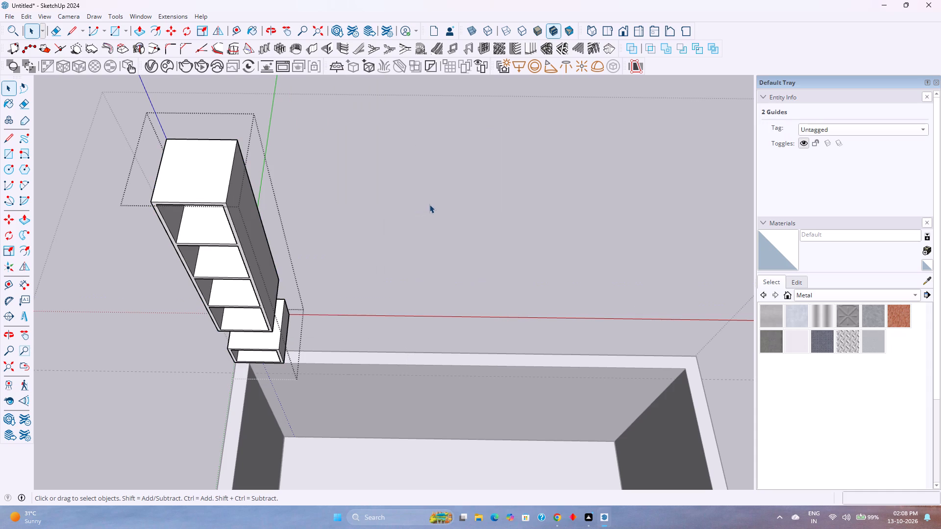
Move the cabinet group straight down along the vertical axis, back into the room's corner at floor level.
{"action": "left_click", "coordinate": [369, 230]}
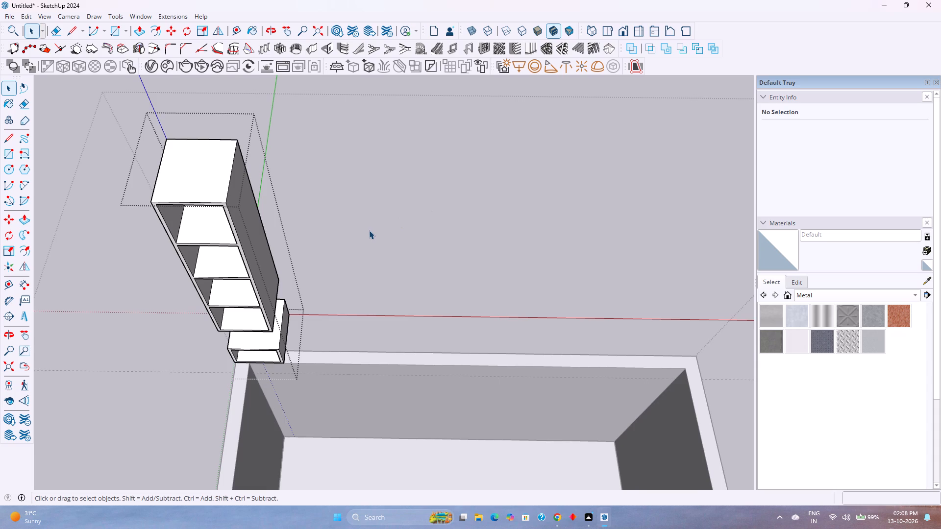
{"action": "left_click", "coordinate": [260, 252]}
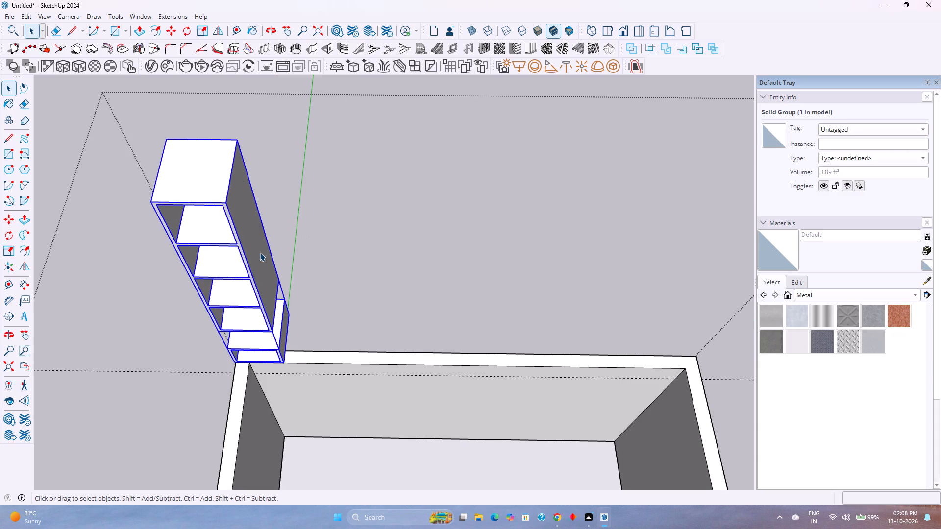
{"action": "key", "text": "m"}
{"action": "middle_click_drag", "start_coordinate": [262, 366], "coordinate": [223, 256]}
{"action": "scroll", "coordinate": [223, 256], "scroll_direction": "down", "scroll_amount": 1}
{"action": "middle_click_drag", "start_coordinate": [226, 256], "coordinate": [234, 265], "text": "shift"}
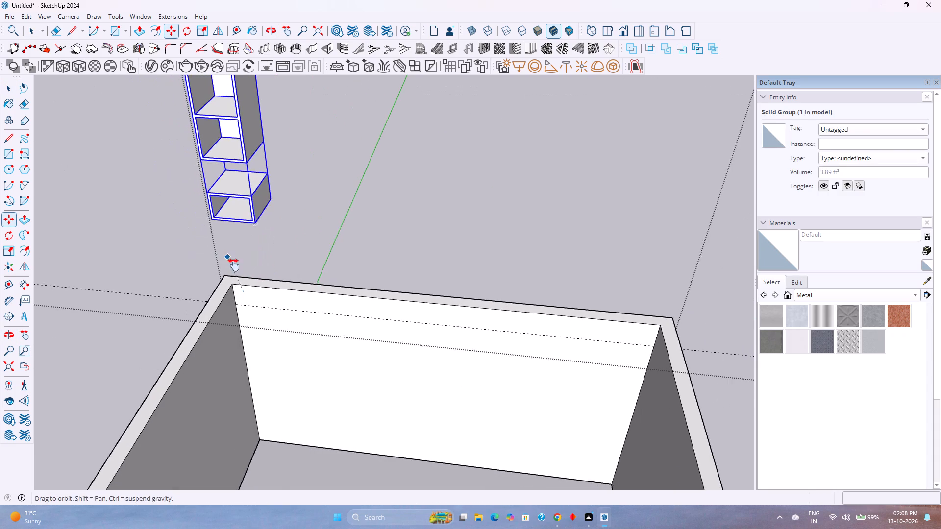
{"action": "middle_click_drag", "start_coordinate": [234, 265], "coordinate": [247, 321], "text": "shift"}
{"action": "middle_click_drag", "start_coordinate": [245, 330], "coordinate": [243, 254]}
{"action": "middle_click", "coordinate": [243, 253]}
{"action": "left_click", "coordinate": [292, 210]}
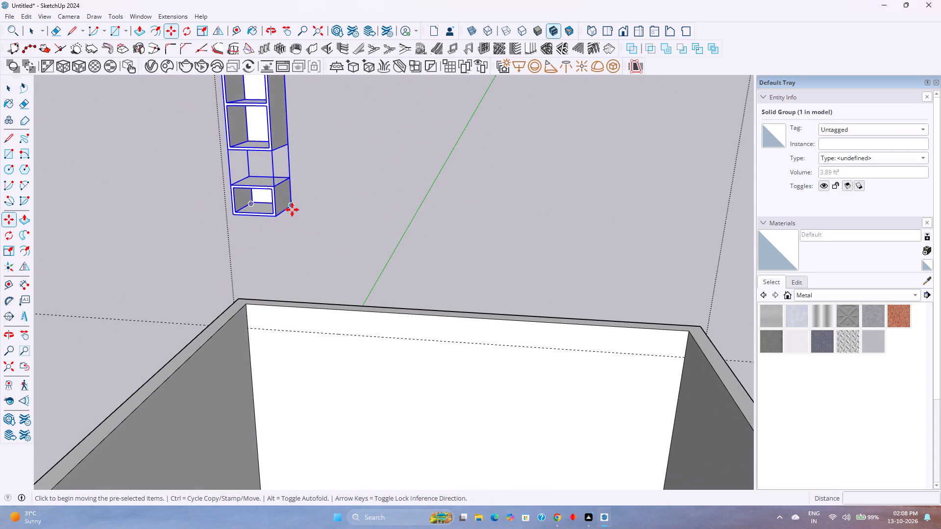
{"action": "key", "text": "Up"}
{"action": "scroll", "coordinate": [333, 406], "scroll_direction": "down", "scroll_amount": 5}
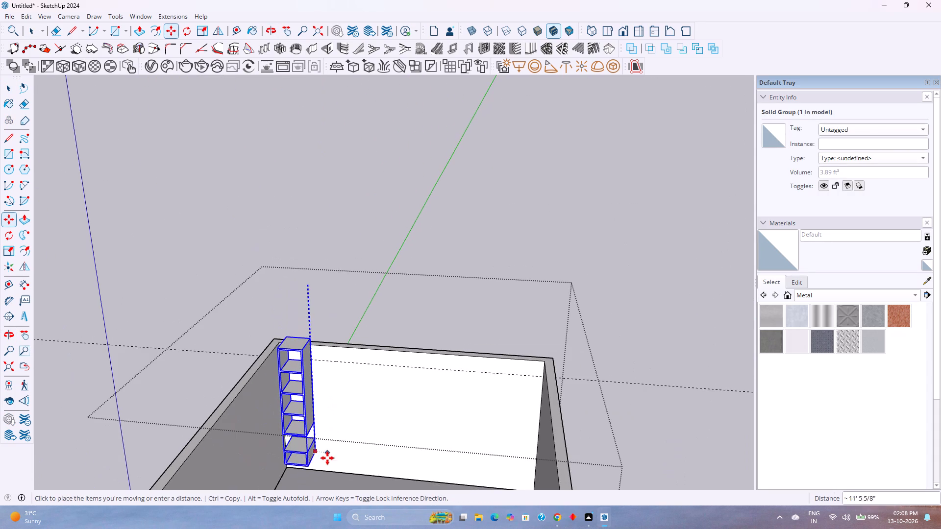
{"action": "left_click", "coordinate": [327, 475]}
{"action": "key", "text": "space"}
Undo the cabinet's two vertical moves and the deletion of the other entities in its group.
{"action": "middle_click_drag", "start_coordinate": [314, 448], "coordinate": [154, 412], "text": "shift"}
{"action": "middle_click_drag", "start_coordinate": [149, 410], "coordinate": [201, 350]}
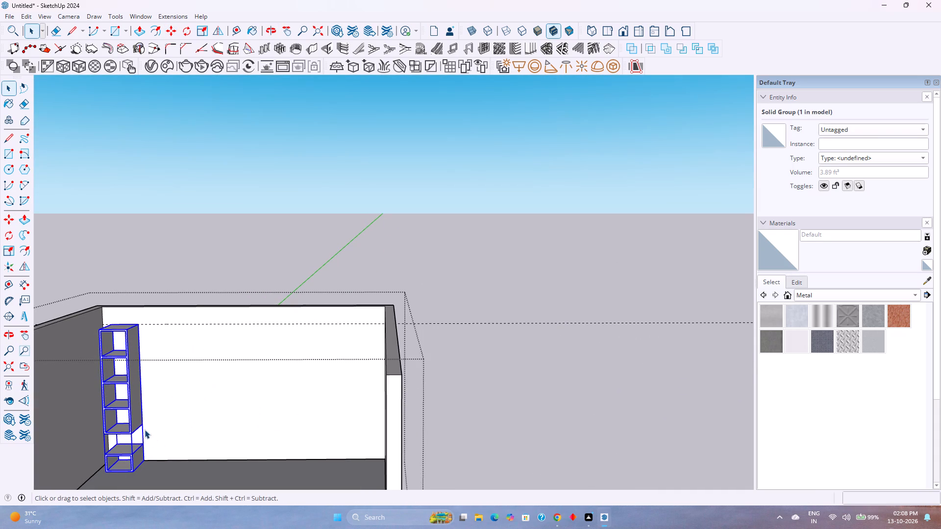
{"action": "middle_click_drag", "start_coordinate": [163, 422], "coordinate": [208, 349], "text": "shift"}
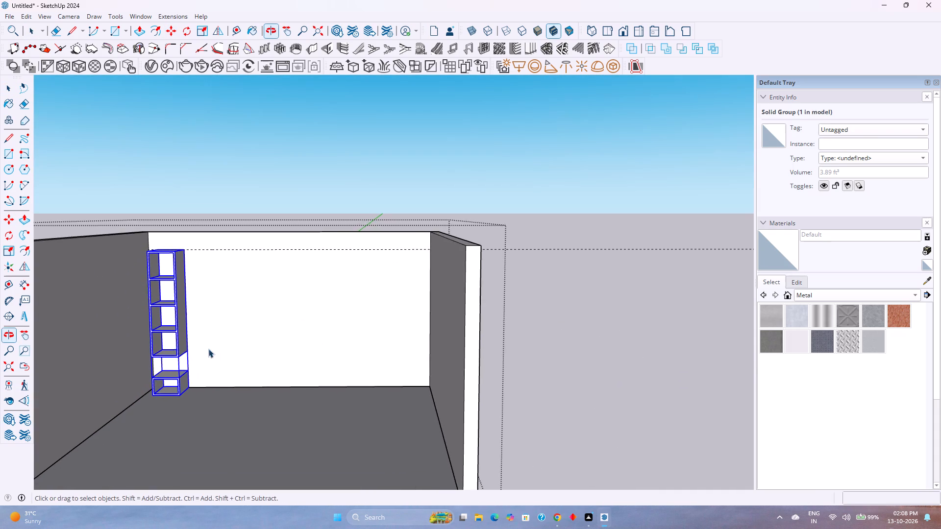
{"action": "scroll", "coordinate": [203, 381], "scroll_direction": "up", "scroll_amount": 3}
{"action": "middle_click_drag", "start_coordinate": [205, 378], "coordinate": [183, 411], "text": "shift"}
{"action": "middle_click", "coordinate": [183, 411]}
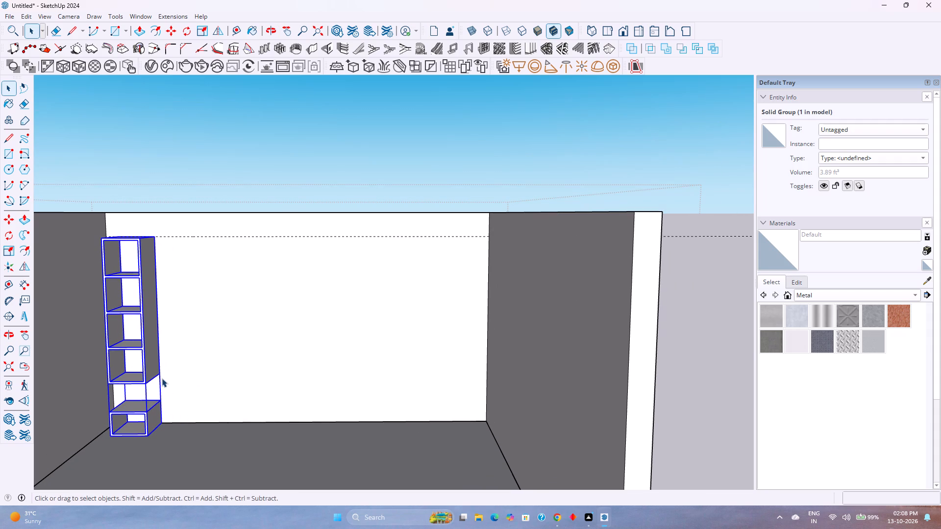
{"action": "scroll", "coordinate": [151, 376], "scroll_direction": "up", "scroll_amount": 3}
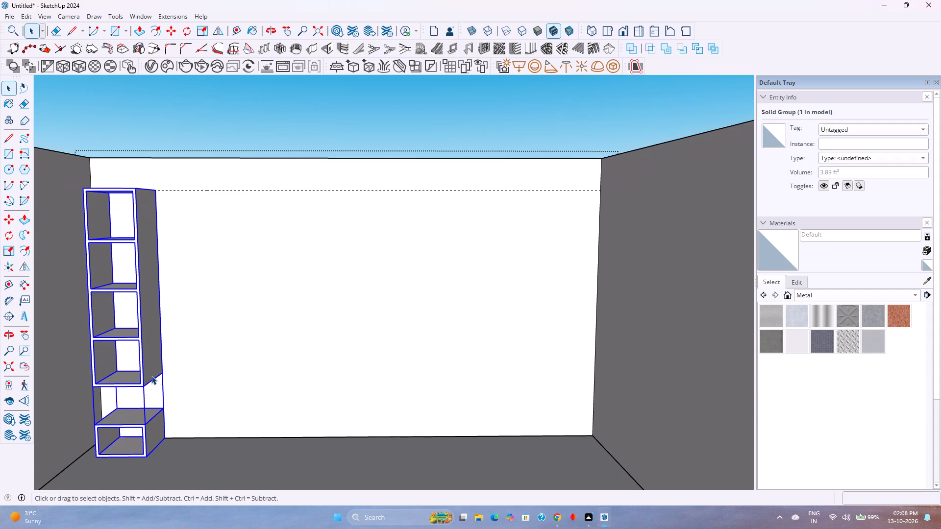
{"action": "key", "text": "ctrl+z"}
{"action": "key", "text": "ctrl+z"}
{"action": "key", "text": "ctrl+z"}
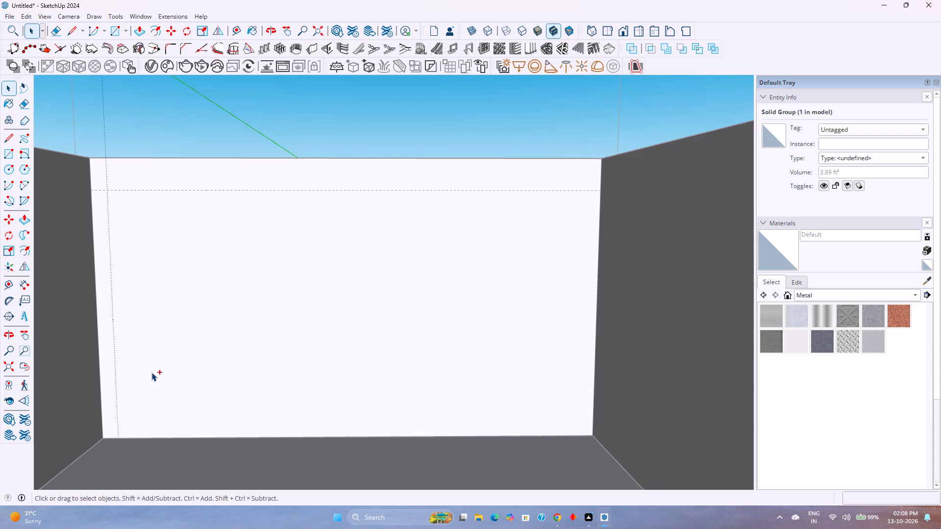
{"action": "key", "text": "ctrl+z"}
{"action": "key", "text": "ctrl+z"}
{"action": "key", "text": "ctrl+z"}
Open the cabinet group for editing.
{"action": "double_click", "coordinate": [151, 372]}
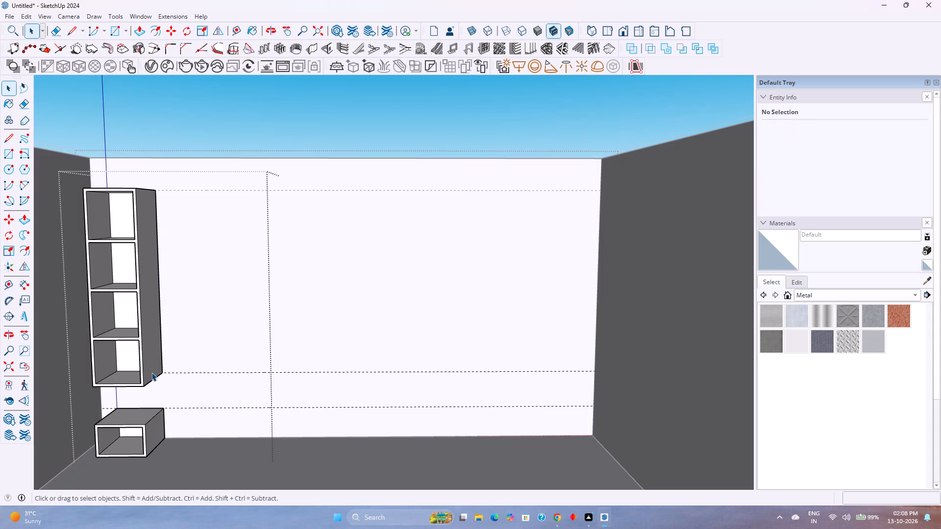
{"action": "middle_click_drag", "start_coordinate": [162, 385], "coordinate": [161, 329]}
{"action": "middle_click_drag", "start_coordinate": [167, 329], "coordinate": [190, 326]}
{"action": "middle_click", "coordinate": [190, 326]}
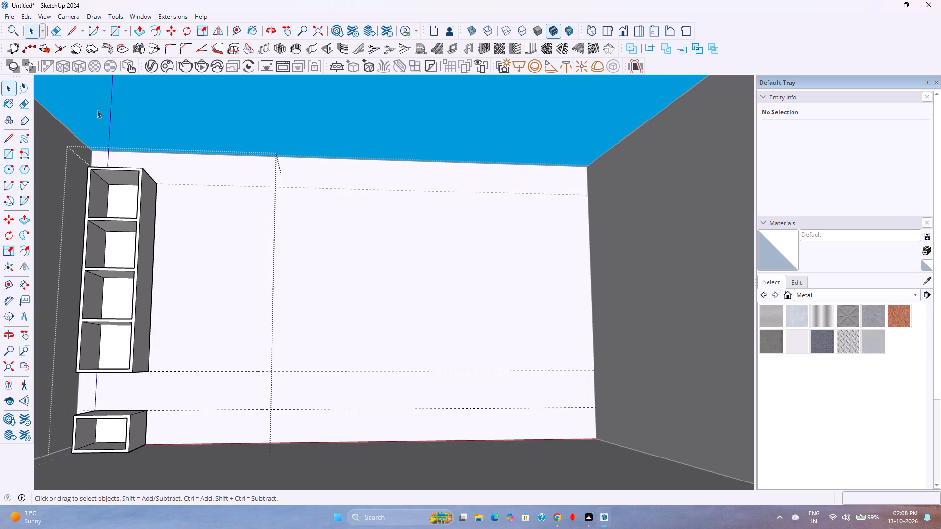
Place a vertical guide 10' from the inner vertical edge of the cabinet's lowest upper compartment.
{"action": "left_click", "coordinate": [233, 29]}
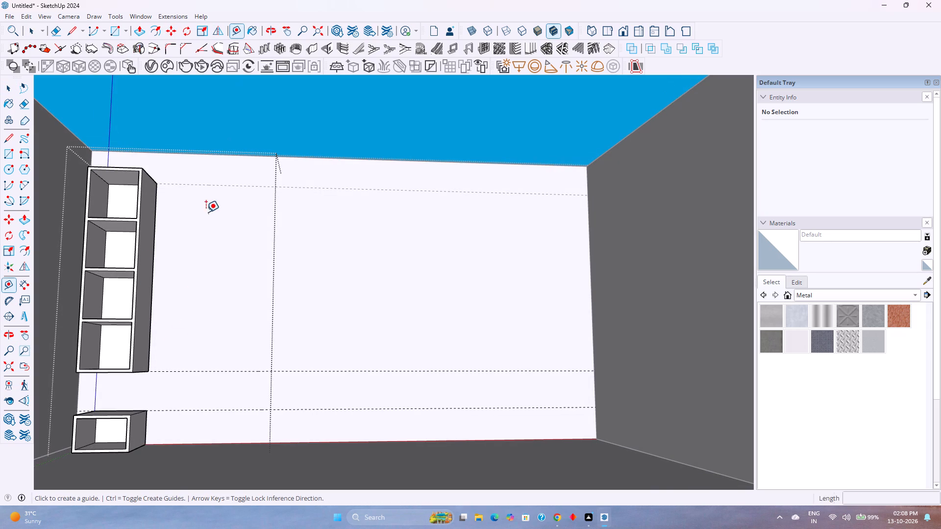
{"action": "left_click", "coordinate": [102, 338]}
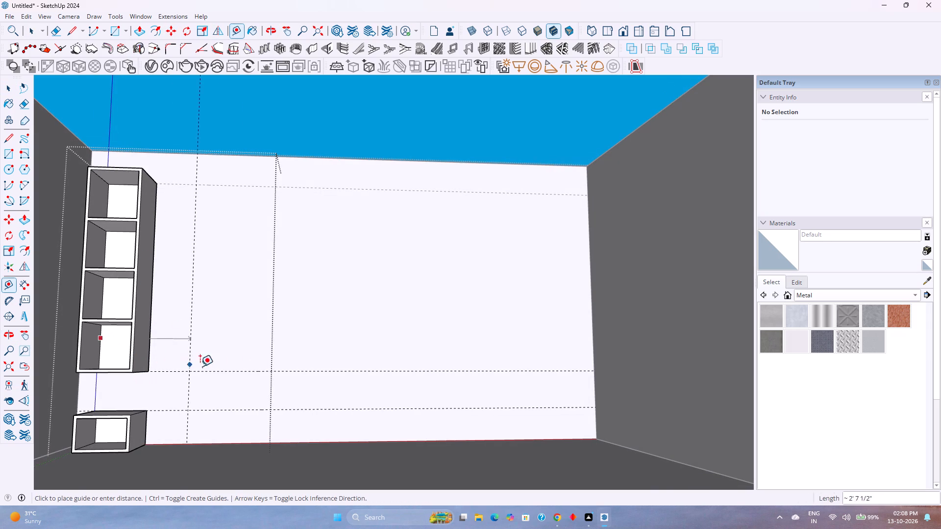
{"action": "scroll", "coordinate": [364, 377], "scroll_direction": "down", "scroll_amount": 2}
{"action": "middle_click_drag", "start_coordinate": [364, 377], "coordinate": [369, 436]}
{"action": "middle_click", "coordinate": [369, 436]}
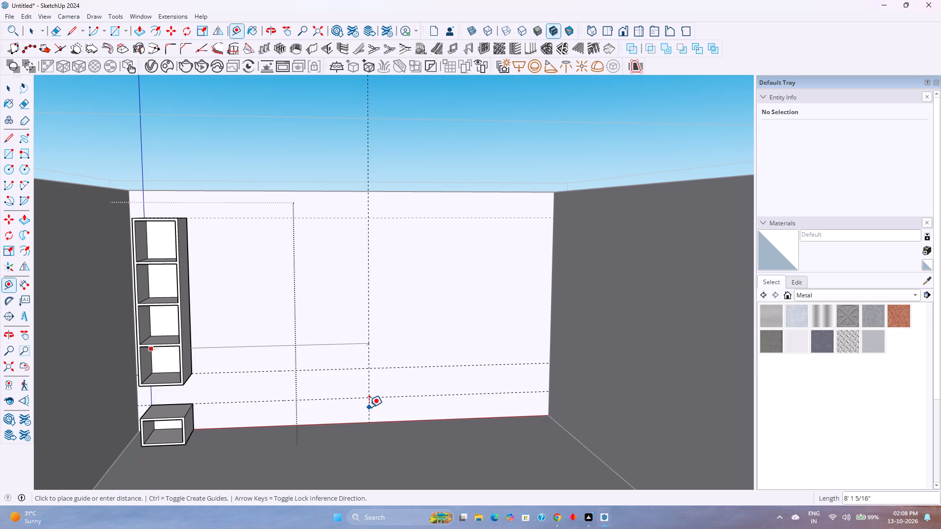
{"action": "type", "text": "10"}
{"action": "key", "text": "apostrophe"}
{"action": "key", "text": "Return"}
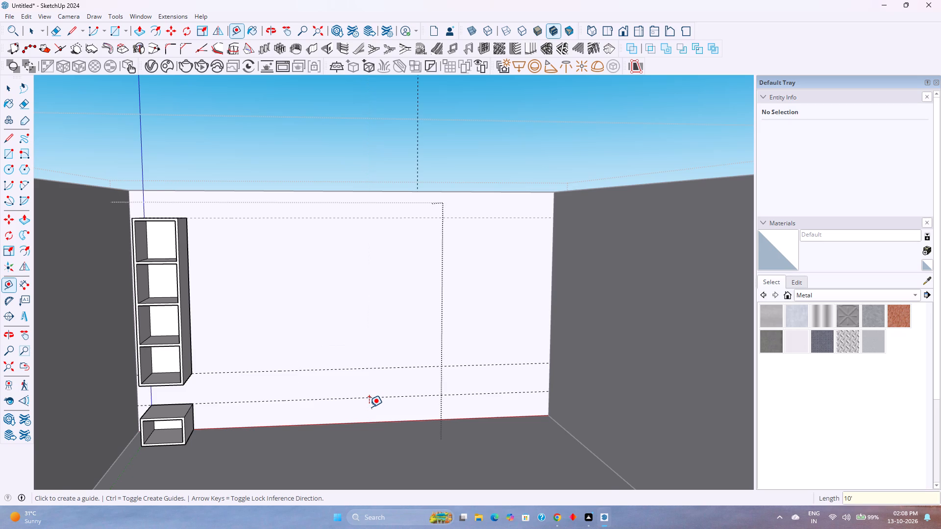
Erase the two stray edges on the underside of the cabinet's upper unit.
{"action": "scroll", "coordinate": [369, 407], "scroll_direction": "down", "scroll_amount": 1}
{"action": "middle_click_drag", "start_coordinate": [369, 407], "coordinate": [326, 463]}
{"action": "scroll", "coordinate": [350, 401], "scroll_direction": "up", "scroll_amount": 4}
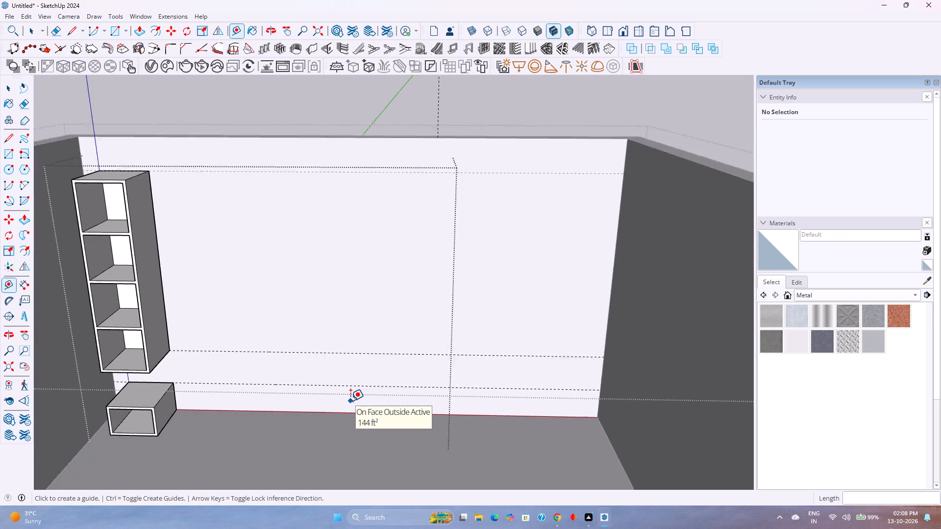
{"action": "scroll", "coordinate": [350, 401], "scroll_direction": "up", "scroll_amount": 2}
{"action": "middle_click_drag", "start_coordinate": [350, 401], "coordinate": [353, 366]}
{"action": "scroll", "coordinate": [353, 366], "scroll_direction": "down", "scroll_amount": 3}
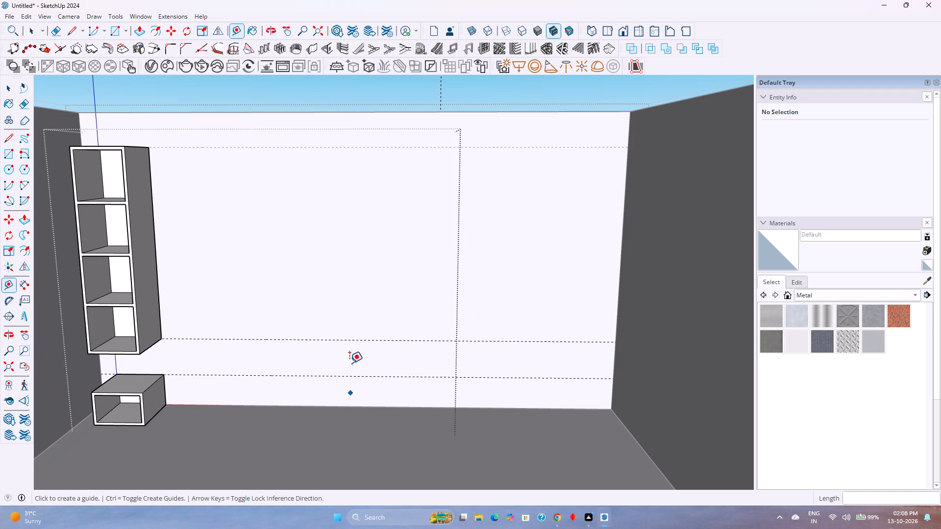
{"action": "middle_click_drag", "start_coordinate": [213, 367], "coordinate": [278, 297]}
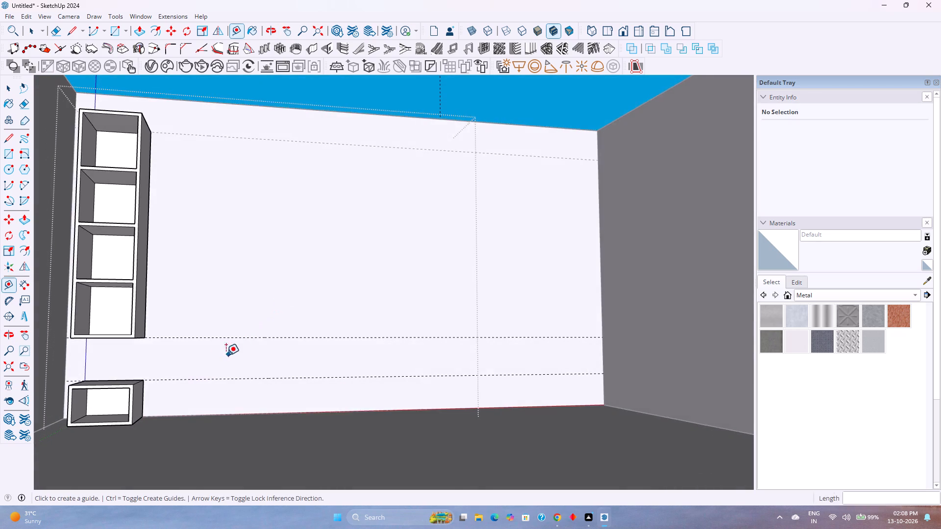
{"action": "middle_click_drag", "start_coordinate": [226, 355], "coordinate": [192, 346]}
{"action": "middle_click", "coordinate": [191, 346]}
{"action": "scroll", "coordinate": [131, 370], "scroll_direction": "up", "scroll_amount": 3}
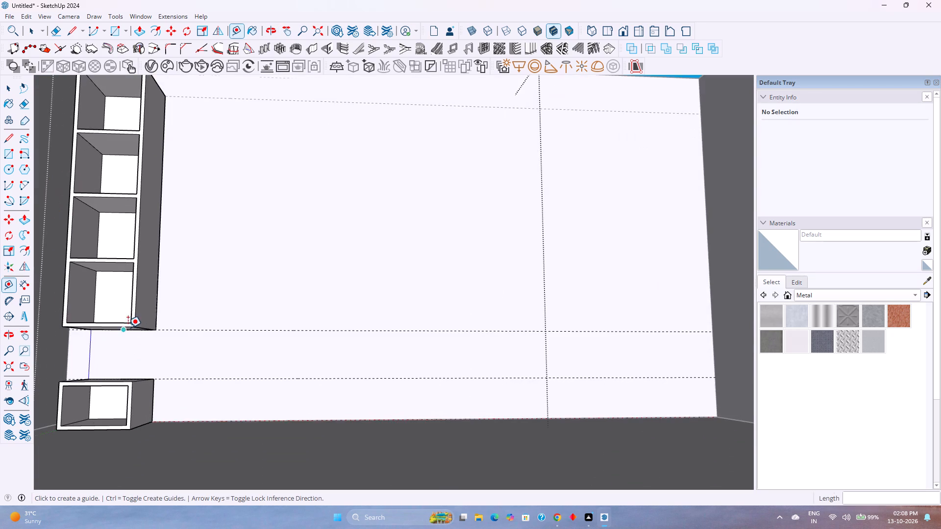
{"action": "scroll", "coordinate": [128, 328], "scroll_direction": "up", "scroll_amount": 2}
{"action": "middle_click_drag", "start_coordinate": [138, 328], "coordinate": [170, 332]}
{"action": "scroll", "coordinate": [131, 330], "scroll_direction": "up", "scroll_amount": 12}
{"action": "middle_click_drag", "start_coordinate": [133, 330], "coordinate": [163, 282]}
{"action": "key", "text": "e"}
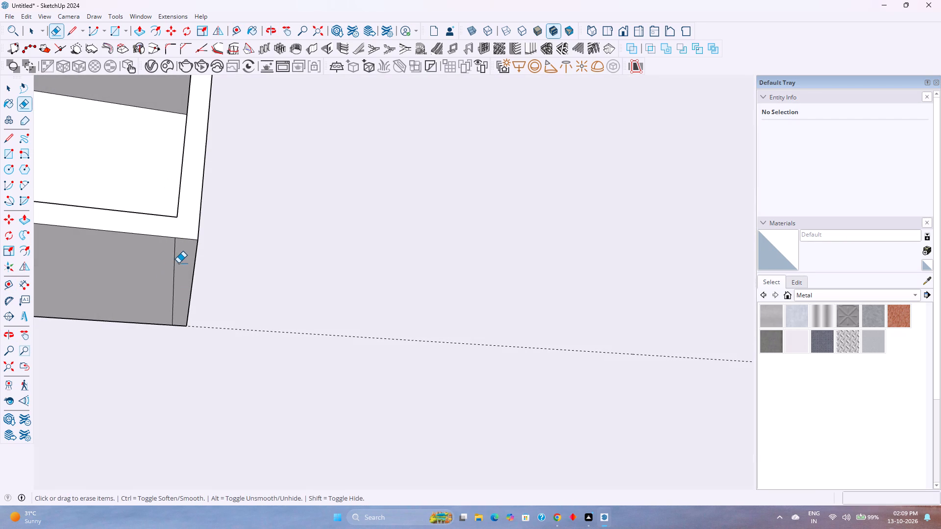
{"action": "left_click", "coordinate": [175, 261]}
{"action": "scroll", "coordinate": [175, 261], "scroll_direction": "down", "scroll_amount": 4}
{"action": "middle_click_drag", "start_coordinate": [175, 261], "coordinate": [325, 289], "text": "shift"}
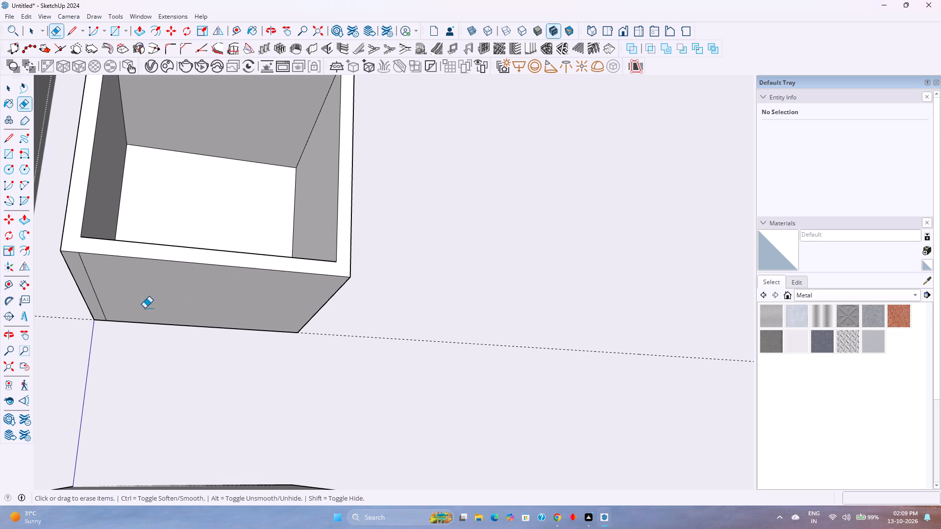
{"action": "left_click", "coordinate": [98, 292]}
{"action": "left_click", "coordinate": [93, 289]}
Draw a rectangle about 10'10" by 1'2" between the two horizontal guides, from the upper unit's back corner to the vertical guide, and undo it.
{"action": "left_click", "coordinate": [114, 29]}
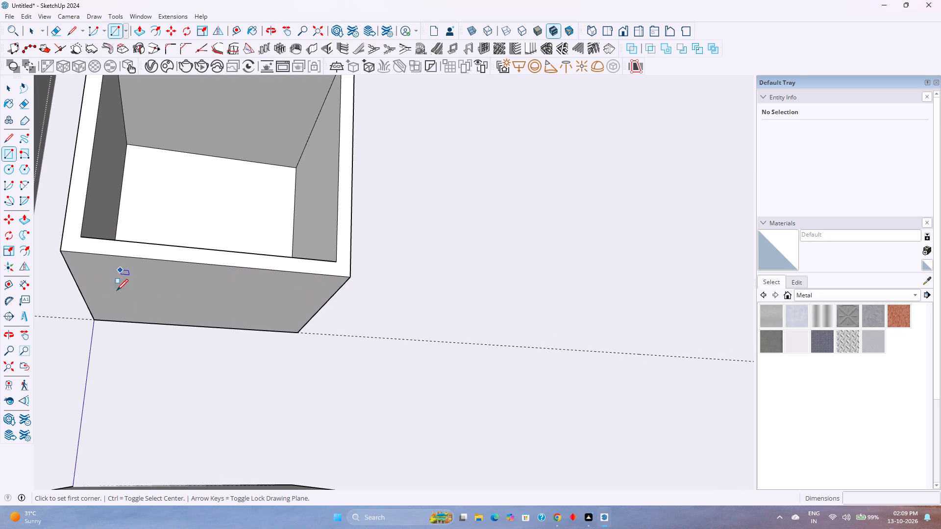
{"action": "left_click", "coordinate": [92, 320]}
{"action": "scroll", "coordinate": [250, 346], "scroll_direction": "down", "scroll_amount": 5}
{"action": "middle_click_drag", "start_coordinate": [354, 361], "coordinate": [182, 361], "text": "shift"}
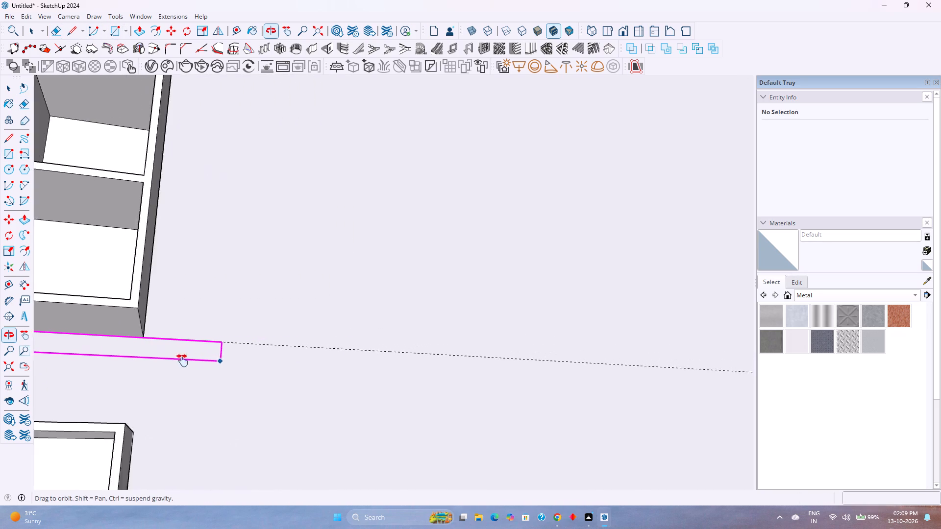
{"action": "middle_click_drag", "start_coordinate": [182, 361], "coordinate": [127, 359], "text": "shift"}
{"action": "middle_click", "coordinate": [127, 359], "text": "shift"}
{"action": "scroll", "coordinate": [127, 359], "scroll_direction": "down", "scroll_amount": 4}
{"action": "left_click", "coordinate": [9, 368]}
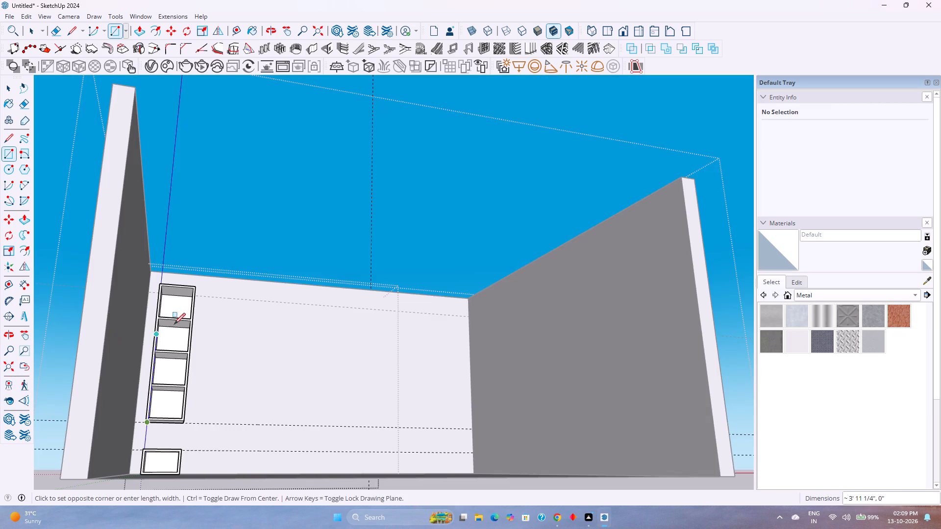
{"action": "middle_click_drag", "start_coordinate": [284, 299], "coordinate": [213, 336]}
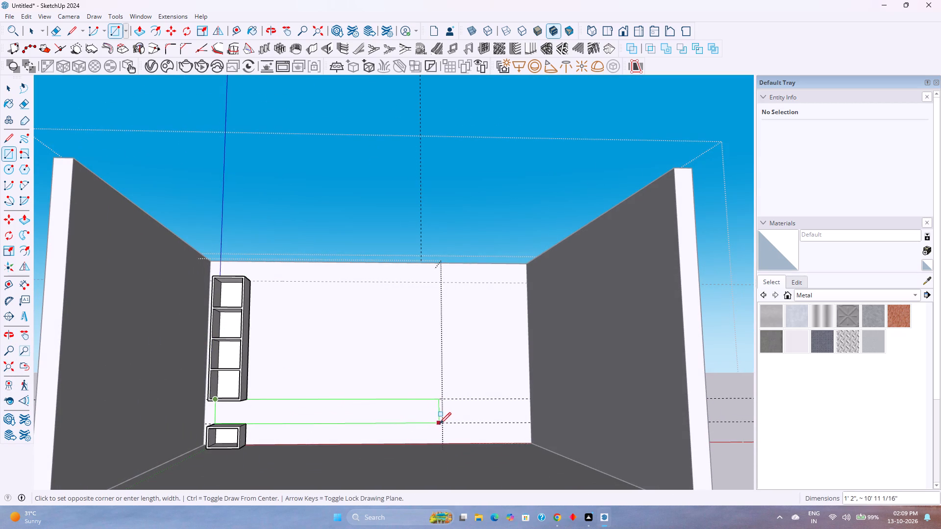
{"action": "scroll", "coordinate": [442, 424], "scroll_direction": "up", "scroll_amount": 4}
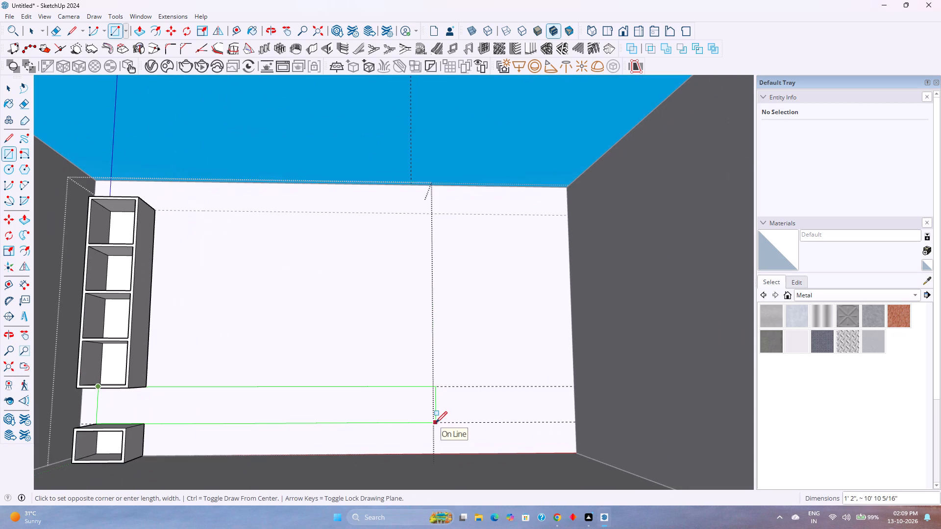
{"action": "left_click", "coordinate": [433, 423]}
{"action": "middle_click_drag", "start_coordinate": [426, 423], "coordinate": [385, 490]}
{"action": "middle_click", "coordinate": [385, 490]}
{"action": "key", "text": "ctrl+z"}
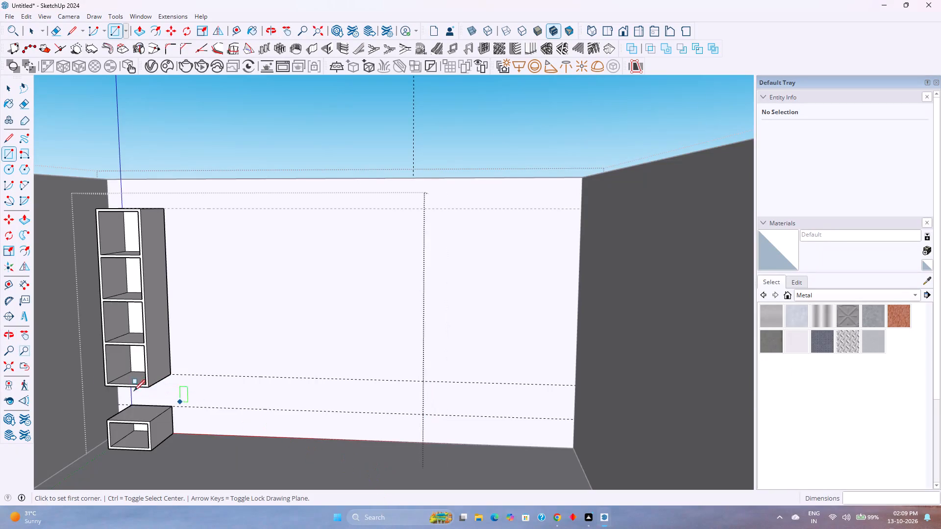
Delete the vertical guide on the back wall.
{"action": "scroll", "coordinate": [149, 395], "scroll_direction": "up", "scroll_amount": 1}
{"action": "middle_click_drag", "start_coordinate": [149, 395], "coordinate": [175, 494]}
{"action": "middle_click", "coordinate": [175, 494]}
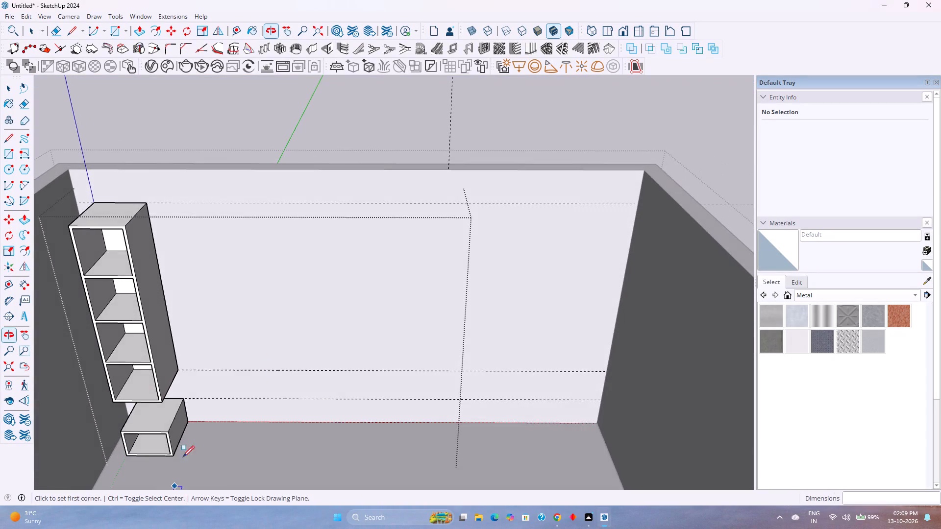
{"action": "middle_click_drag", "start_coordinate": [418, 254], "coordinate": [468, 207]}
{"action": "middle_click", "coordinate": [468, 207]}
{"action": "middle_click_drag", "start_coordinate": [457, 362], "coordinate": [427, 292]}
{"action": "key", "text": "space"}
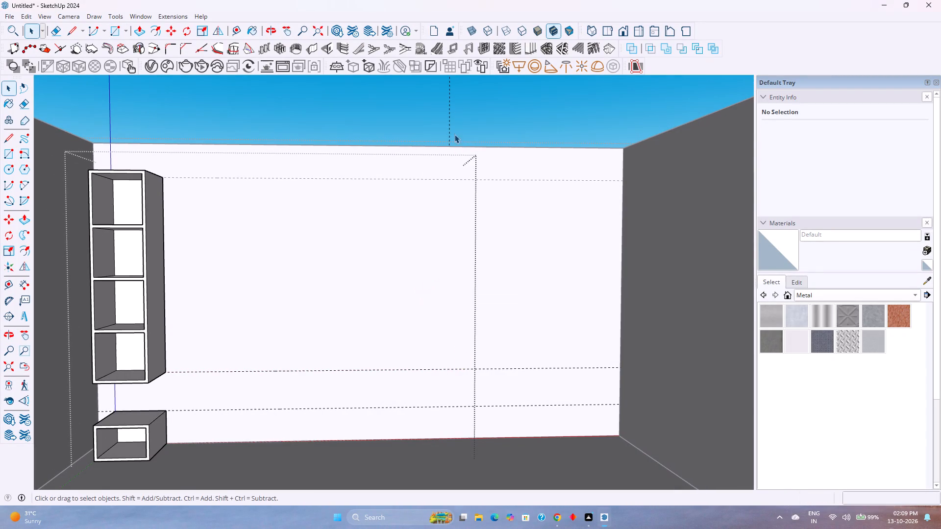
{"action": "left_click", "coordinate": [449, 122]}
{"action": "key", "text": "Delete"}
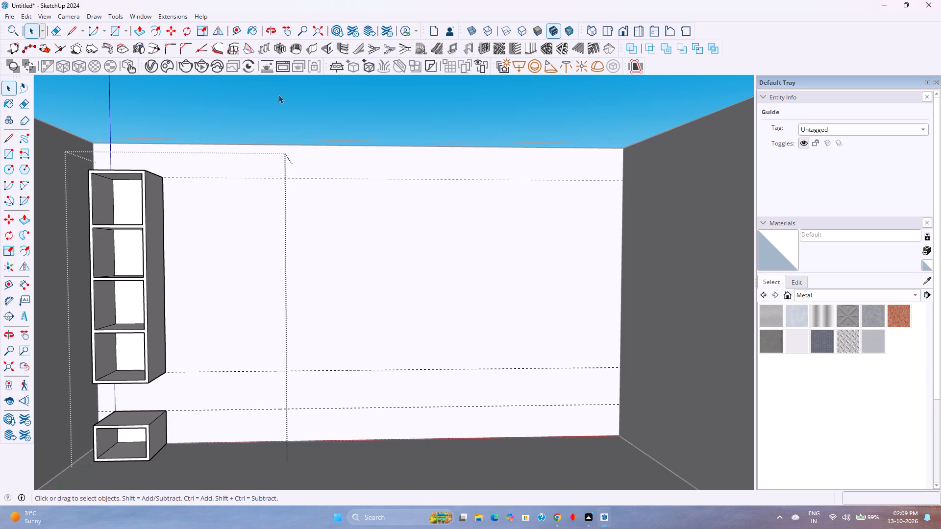
Place a vertical guide on the back wall 10' from the vertical axis at the cabinet's back corner.
{"action": "left_click", "coordinate": [237, 29]}
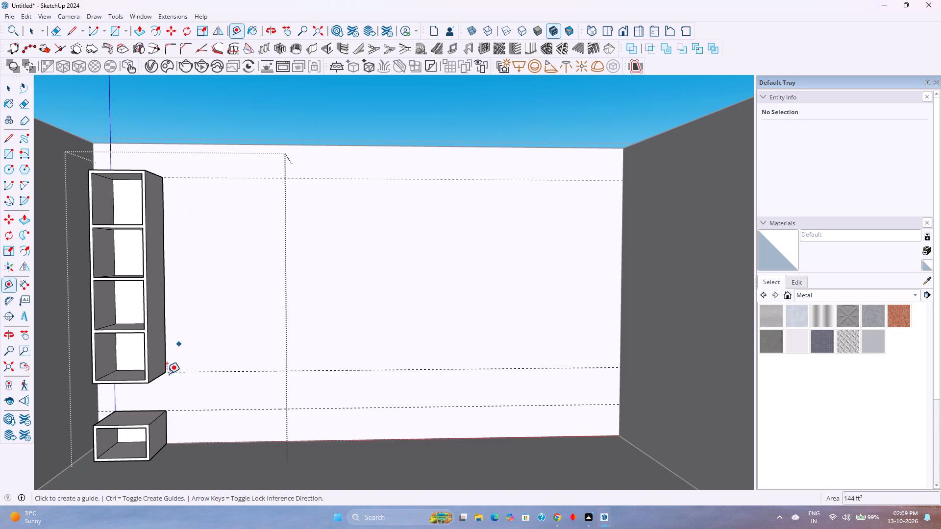
{"action": "left_click", "coordinate": [117, 395]}
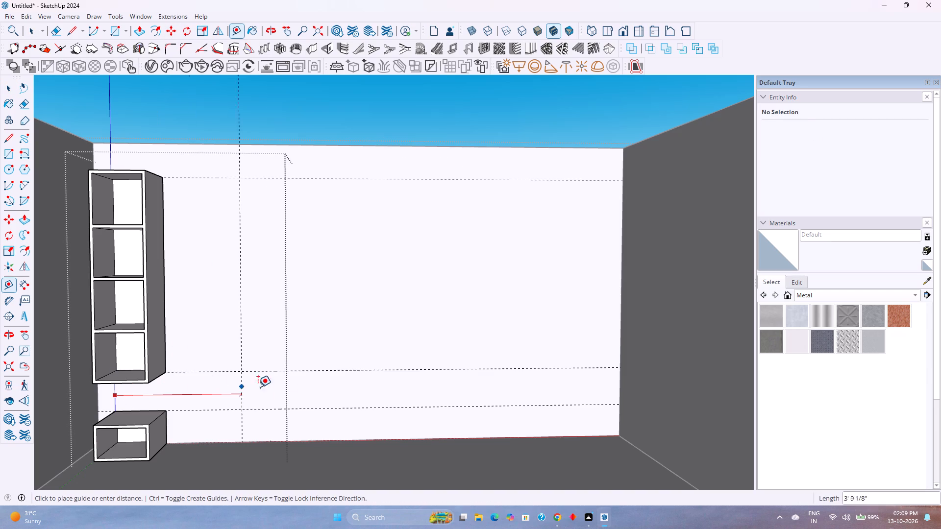
{"action": "type", "text": "10'"}
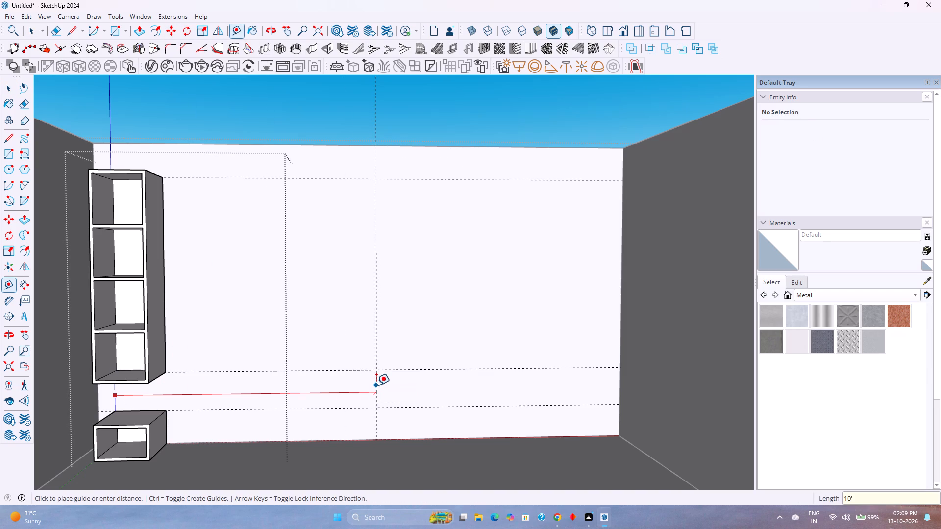
{"action": "key", "text": "Return"}
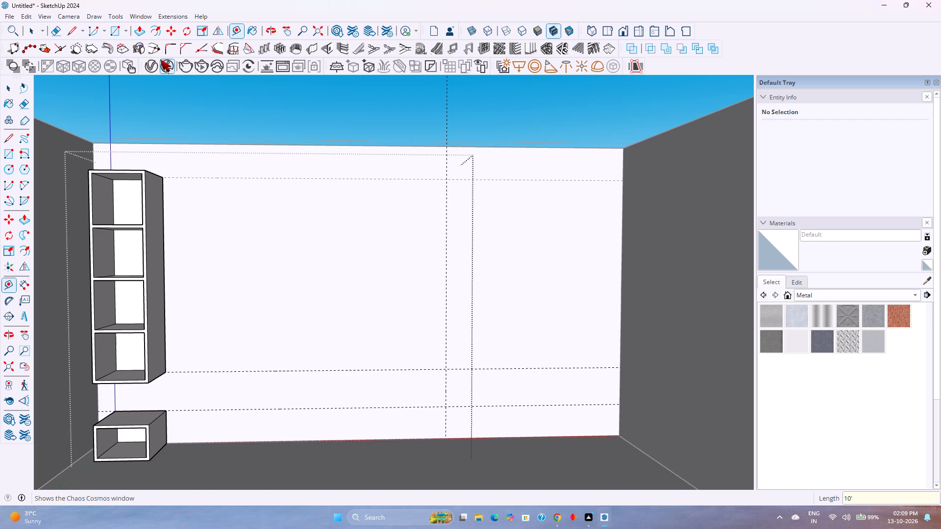
Draw a 10' by 1'2" rectangle between the two horizontal guides, from the upper unit's lower back corner to the 10' vertical guide.
{"action": "key", "text": "r"}
{"action": "scroll", "coordinate": [132, 389], "scroll_direction": "up", "scroll_amount": 1}
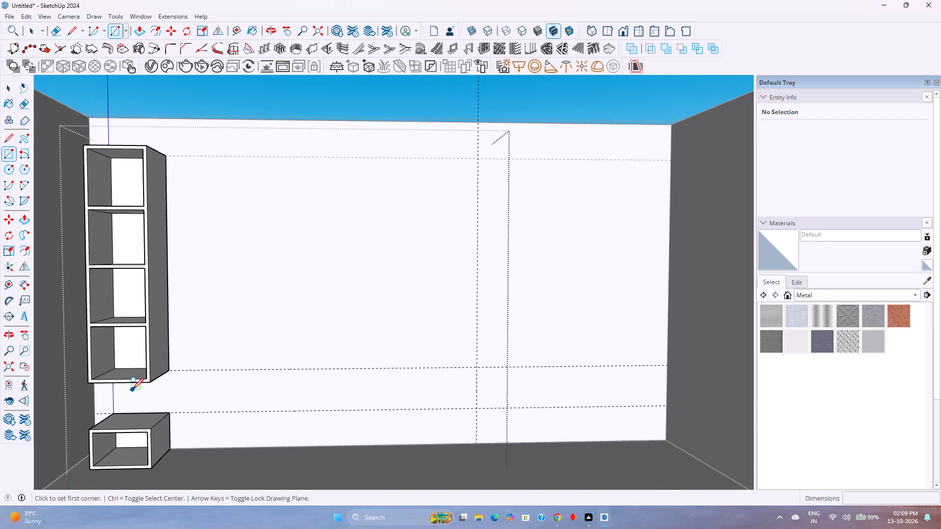
{"action": "middle_click_drag", "start_coordinate": [132, 389], "coordinate": [127, 328]}
{"action": "middle_click", "coordinate": [127, 328]}
{"action": "scroll", "coordinate": [127, 336], "scroll_direction": "up", "scroll_amount": 4}
{"action": "left_click", "coordinate": [104, 363]}
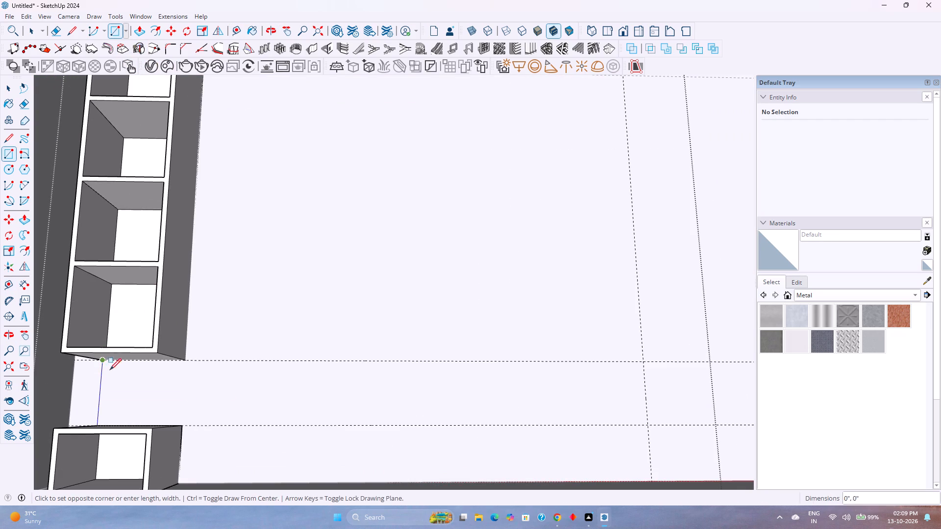
{"action": "left_click", "coordinate": [648, 427]}
Select the new rectangle's face with its edges and reverse its faces.
{"action": "middle_click_drag", "start_coordinate": [495, 411], "coordinate": [425, 459]}
{"action": "key", "text": "space"}
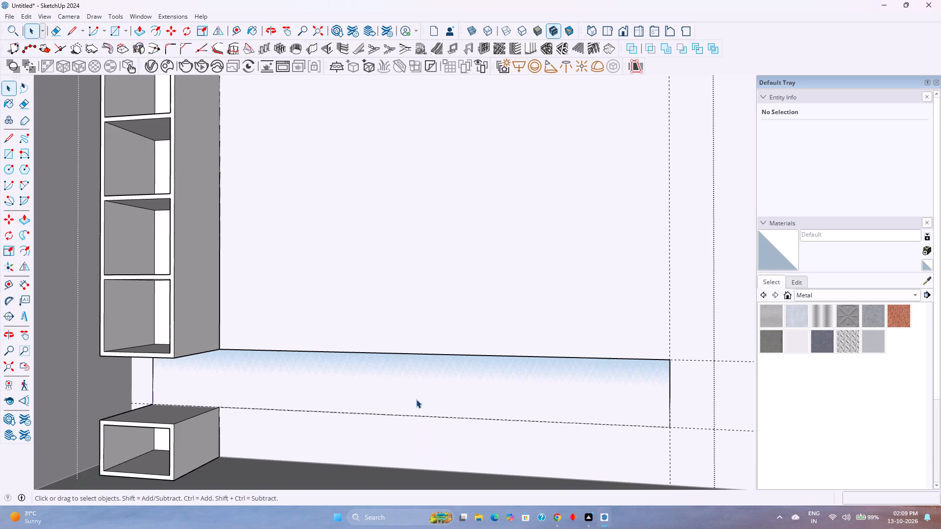
{"action": "double_click", "coordinate": [416, 396]}
{"action": "right_click", "coordinate": [416, 396]}
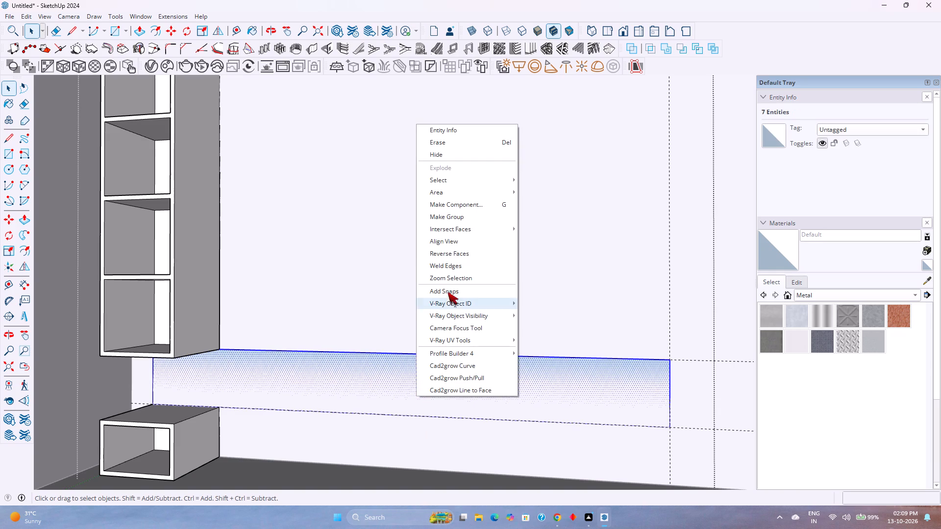
{"action": "left_click", "coordinate": [462, 254]}
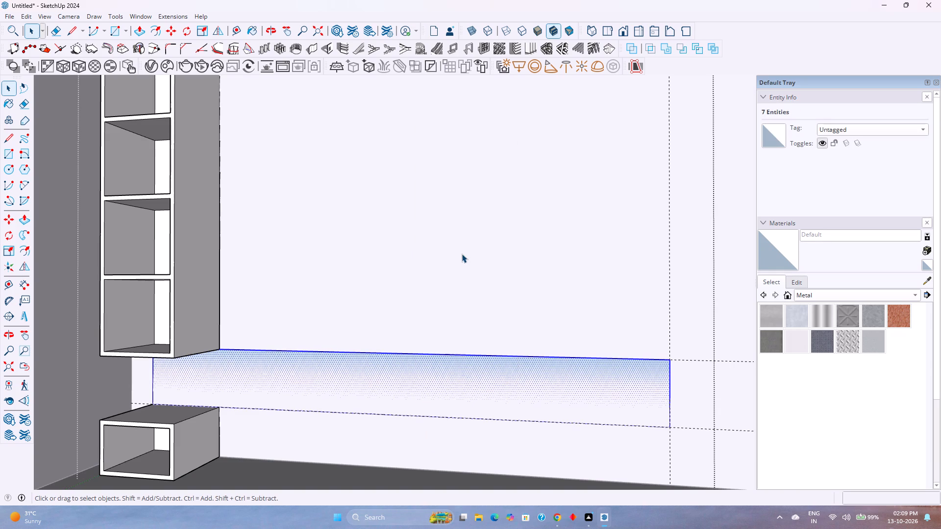
Copy the selected 10' by 1'2" rectangle straight up about 8' 10 7/8" along the vertical guide, clear of the back wall.
{"action": "key", "text": "m"}
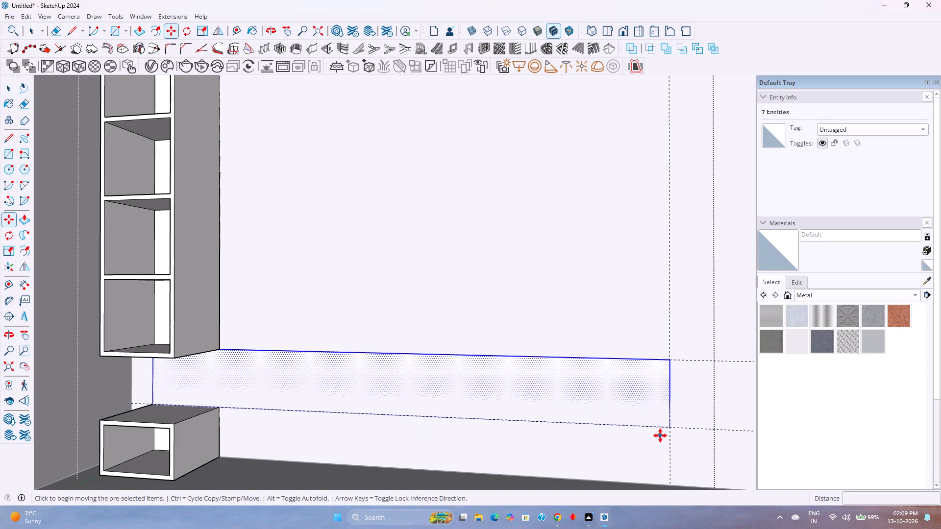
{"action": "left_click", "coordinate": [670, 427]}
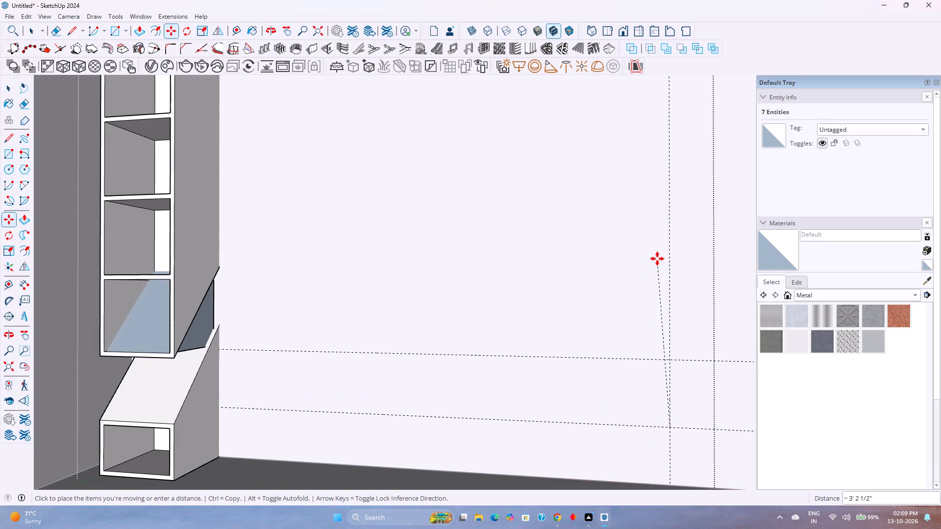
{"action": "scroll", "coordinate": [653, 260], "scroll_direction": "down", "scroll_amount": 3}
{"action": "middle_click_drag", "start_coordinate": [653, 260], "coordinate": [569, 416], "text": "shift"}
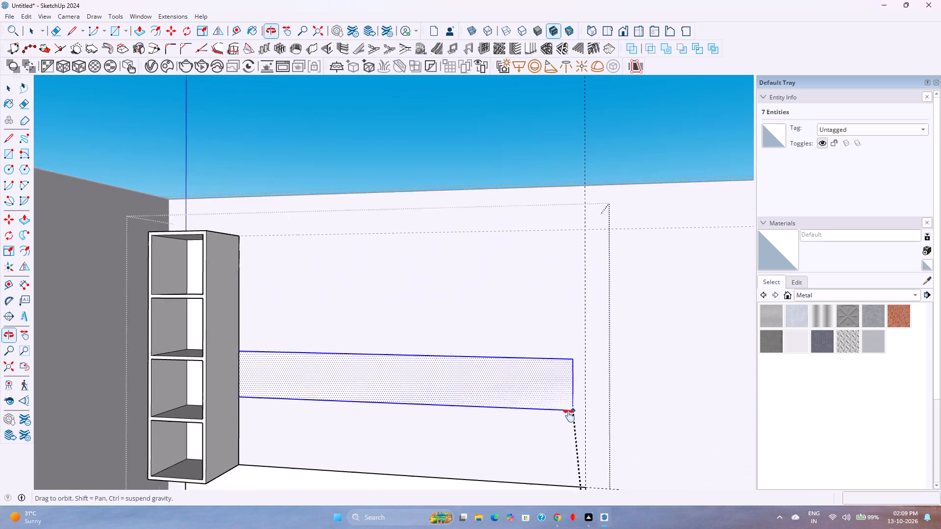
{"action": "middle_click_drag", "start_coordinate": [569, 416], "coordinate": [568, 417], "text": "shift"}
{"action": "middle_click", "coordinate": [568, 417], "text": "shift"}
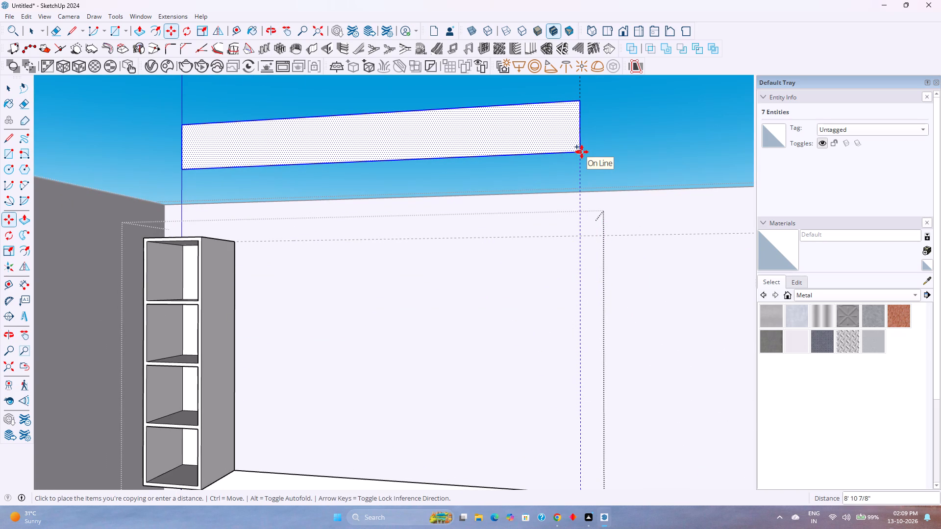
{"action": "left_click", "coordinate": [582, 152]}
Make the raised copy of the rectangle a group.
{"action": "key", "text": "space"}
{"action": "right_click", "coordinate": [544, 146]}
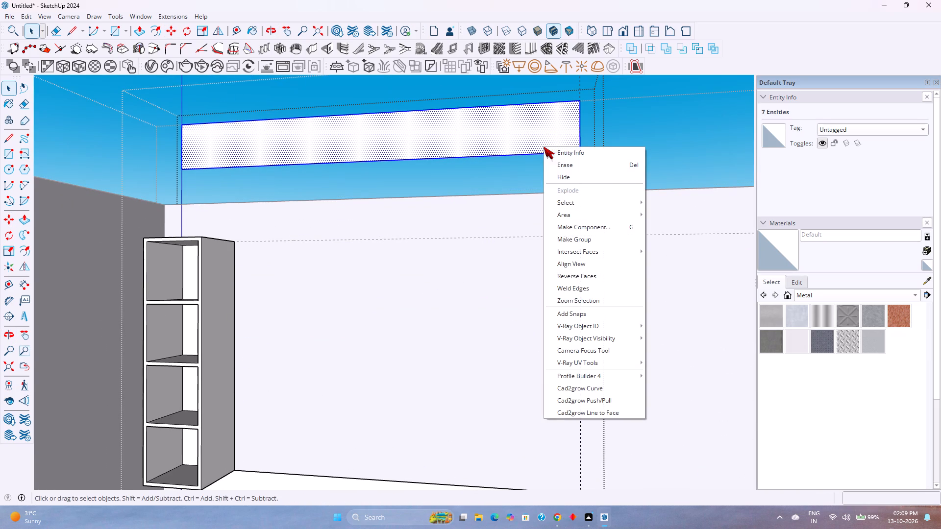
{"action": "left_click", "coordinate": [599, 240]}
Delete the four edges of the original ungrouped rectangle between the two horizontal guides.
{"action": "middle_click_drag", "start_coordinate": [371, 434], "coordinate": [369, 422], "text": "shift"}
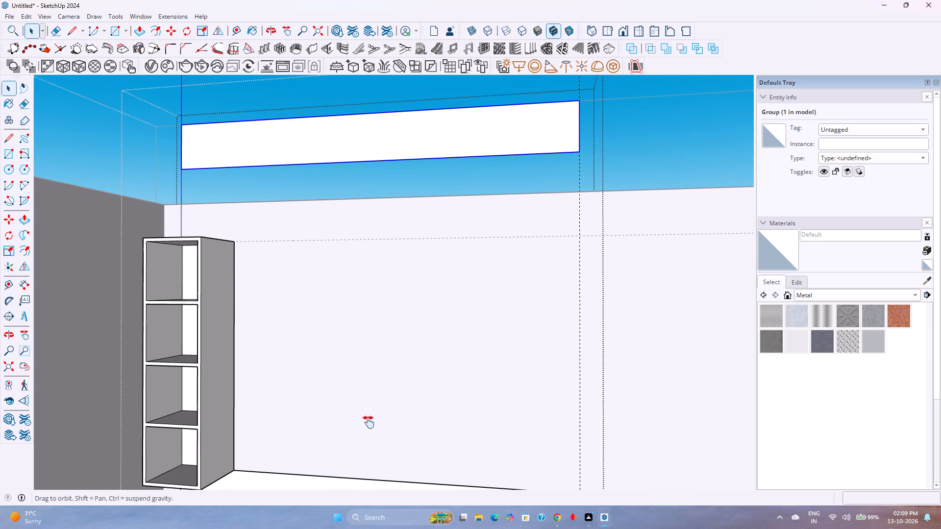
{"action": "middle_click_drag", "start_coordinate": [369, 422], "coordinate": [382, 300], "text": "shift"}
{"action": "middle_click", "coordinate": [382, 300], "text": "shift"}
{"action": "left_click", "coordinate": [403, 346]}
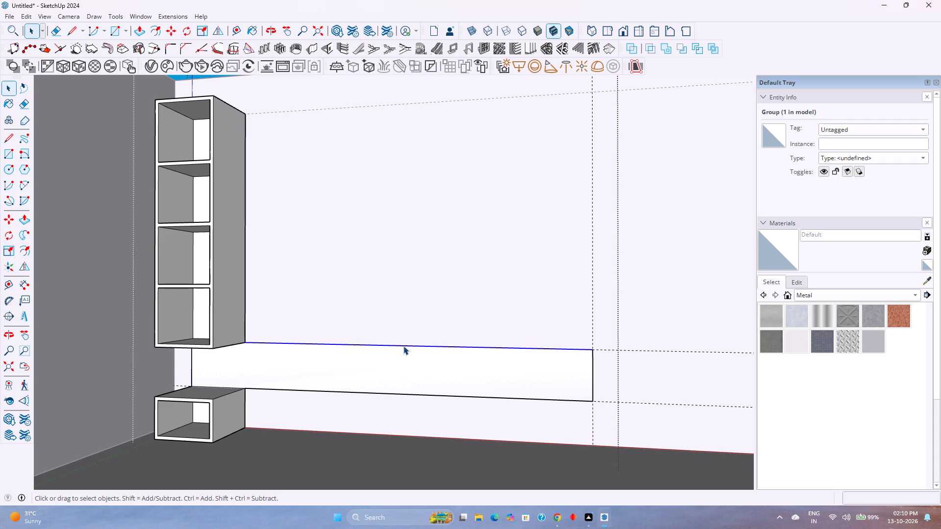
{"action": "key", "text": "Delete"}
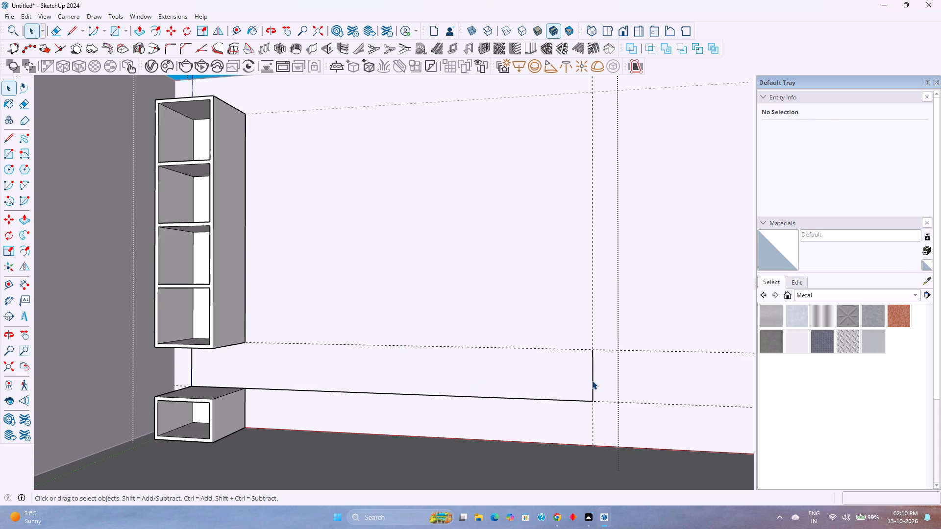
{"action": "left_click", "coordinate": [592, 381]}
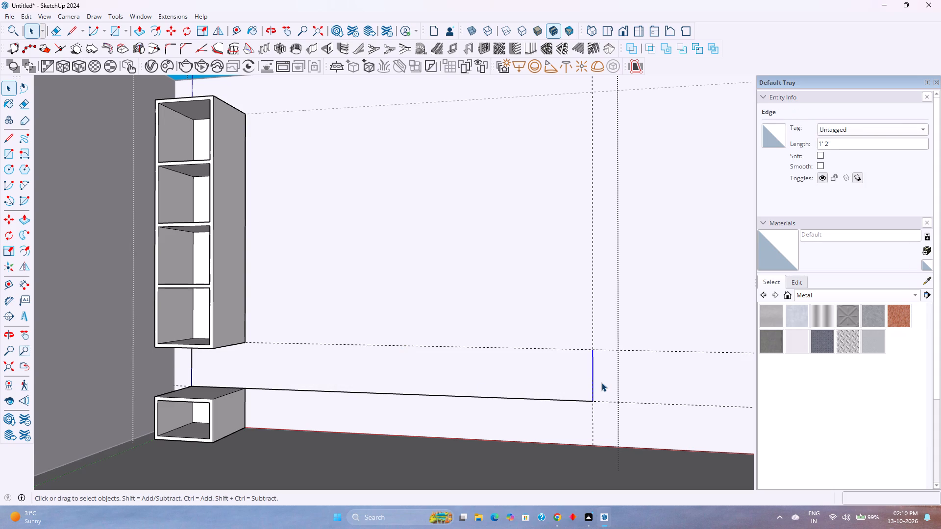
{"action": "key", "text": "Delete"}
{"action": "left_click", "coordinate": [486, 397]}
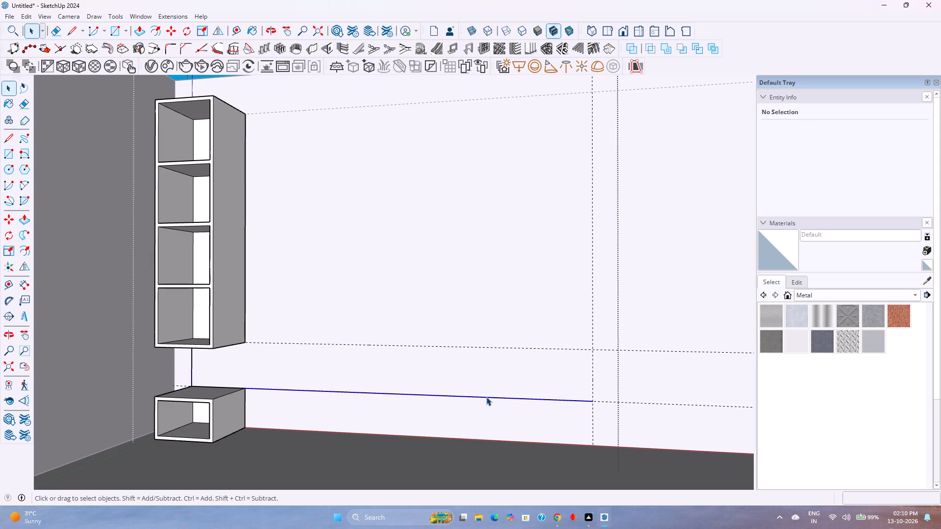
{"action": "key", "text": "Delete"}
{"action": "left_click", "coordinate": [191, 369]}
{"action": "key", "text": "Delete"}
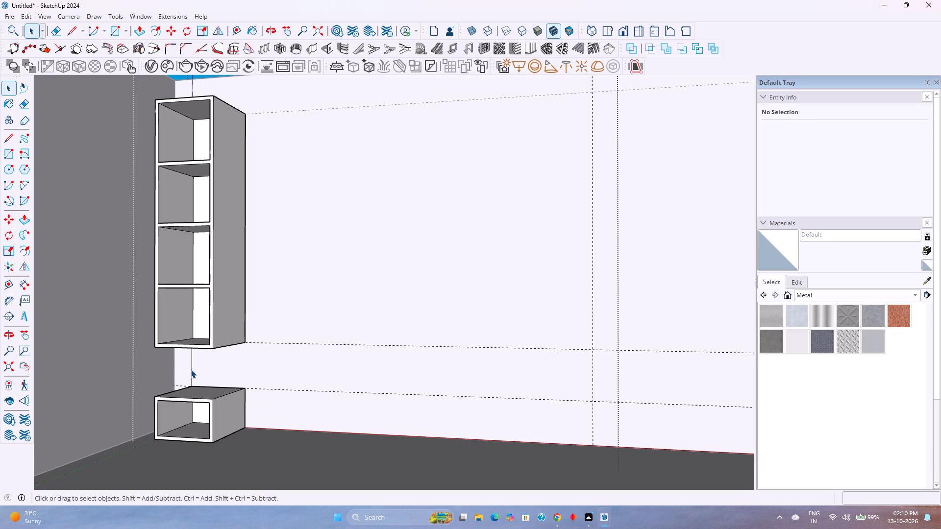
Move the grouped rectangle down 8' 10 7/8" so its lower corner meets the lower horizontal guide at the 10' vertical guide.
{"action": "scroll", "coordinate": [250, 438], "scroll_direction": "down", "scroll_amount": 3}
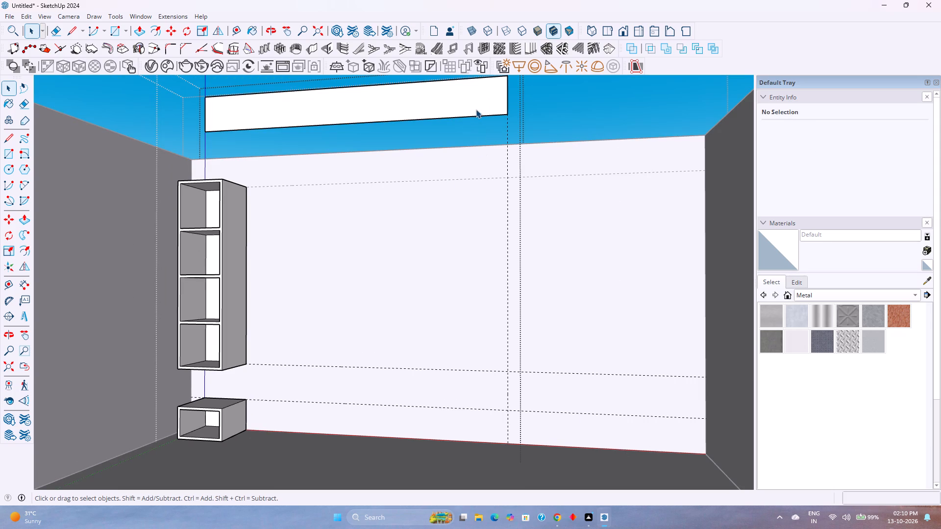
{"action": "left_click", "coordinate": [476, 109]}
{"action": "key", "text": "m"}
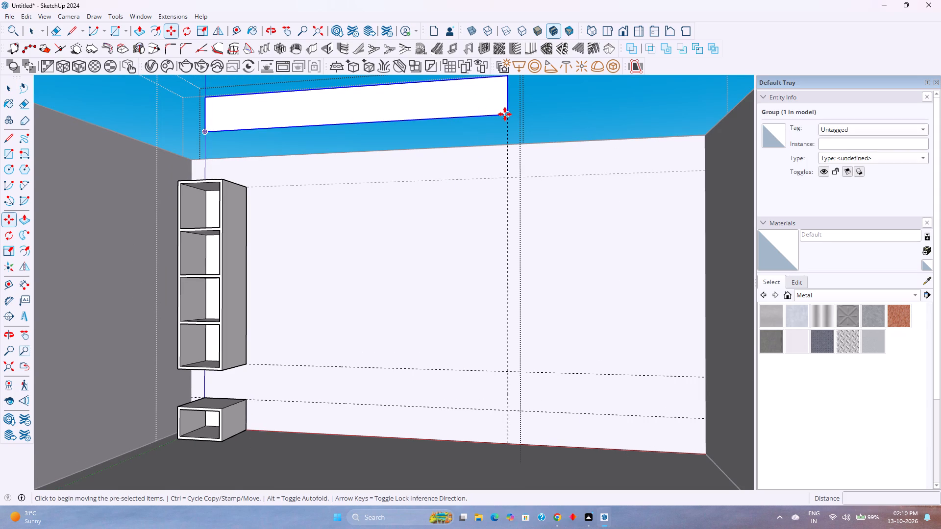
{"action": "left_click", "coordinate": [505, 114]}
{"action": "left_click", "coordinate": [508, 408]}
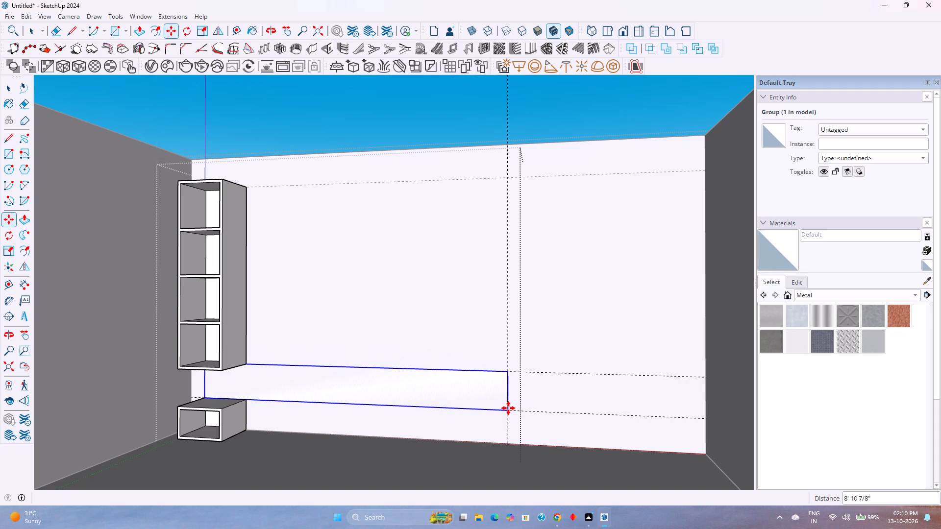
Pull the grouped rectangle's front face out 1' 8" to the cabinet's front corner and close the group.
{"action": "key", "text": "space"}
{"action": "double_click", "coordinate": [422, 400]}
{"action": "key", "text": "p"}
{"action": "left_click", "coordinate": [422, 391]}
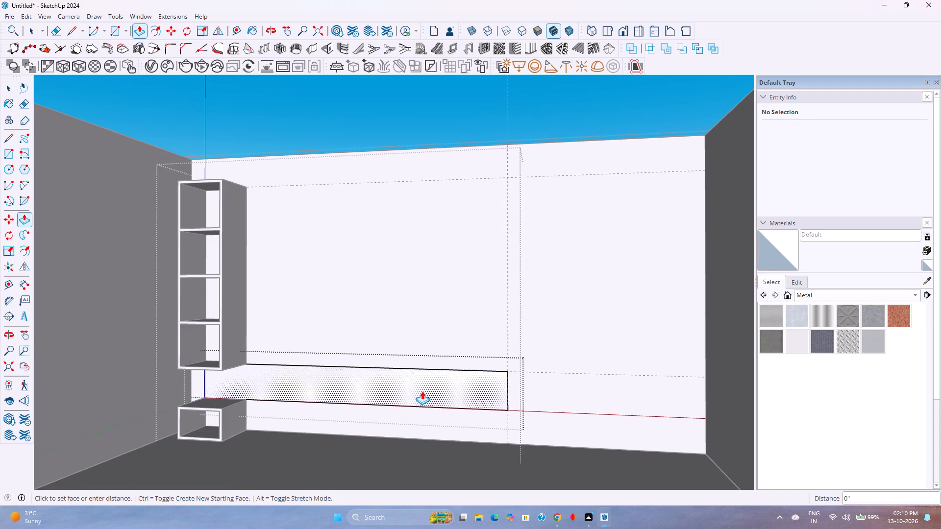
{"action": "left_click", "coordinate": [222, 371]}
{"action": "scroll", "coordinate": [225, 389], "scroll_direction": "up", "scroll_amount": 1}
{"action": "middle_click_drag", "start_coordinate": [225, 389], "coordinate": [250, 505]}
{"action": "middle_click_drag", "start_coordinate": [249, 498], "coordinate": [248, 493]}
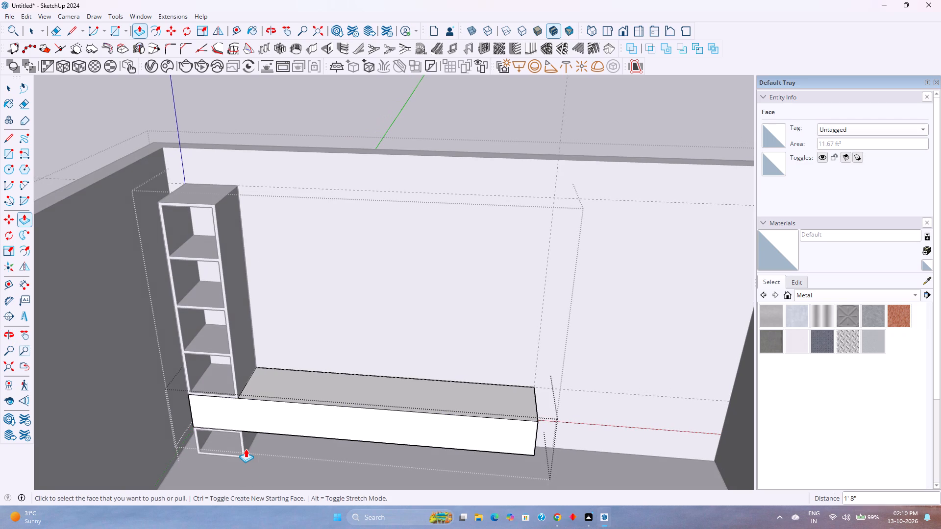
{"action": "key", "text": "space"}
{"action": "key", "text": "Escape"}
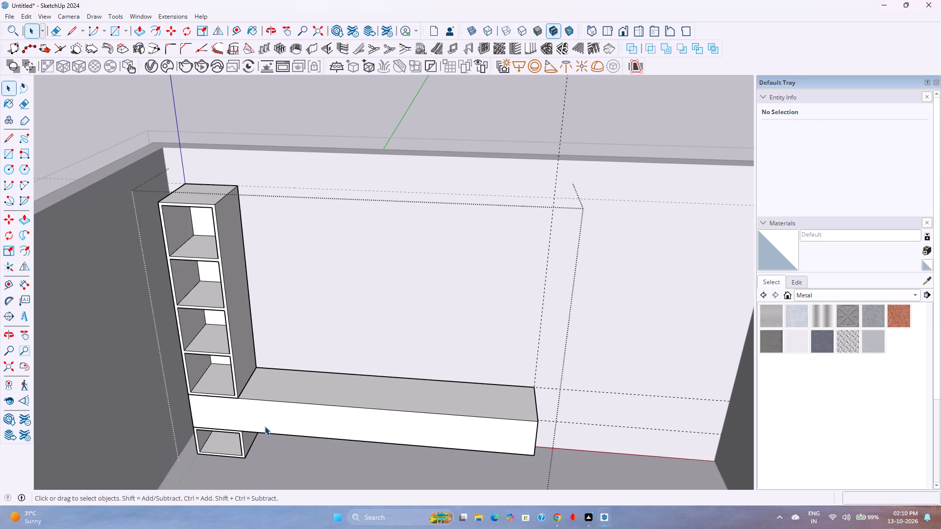
Select all geometry of the upper shelf unit and the lower unit and make them one group.
{"action": "left_click", "coordinate": [265, 426]}
{"action": "right_click", "coordinate": [265, 426]}
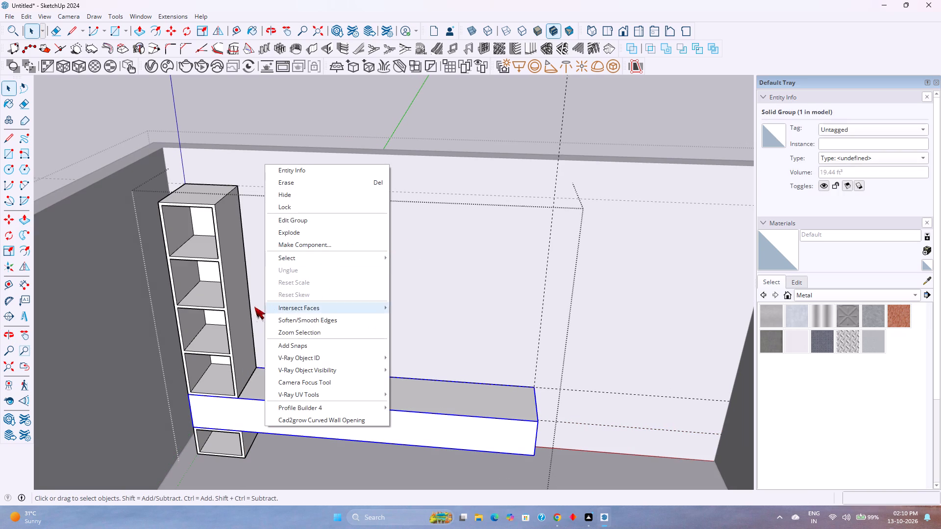
{"action": "left_click", "coordinate": [235, 311]}
{"action": "triple_click", "coordinate": [238, 343]}
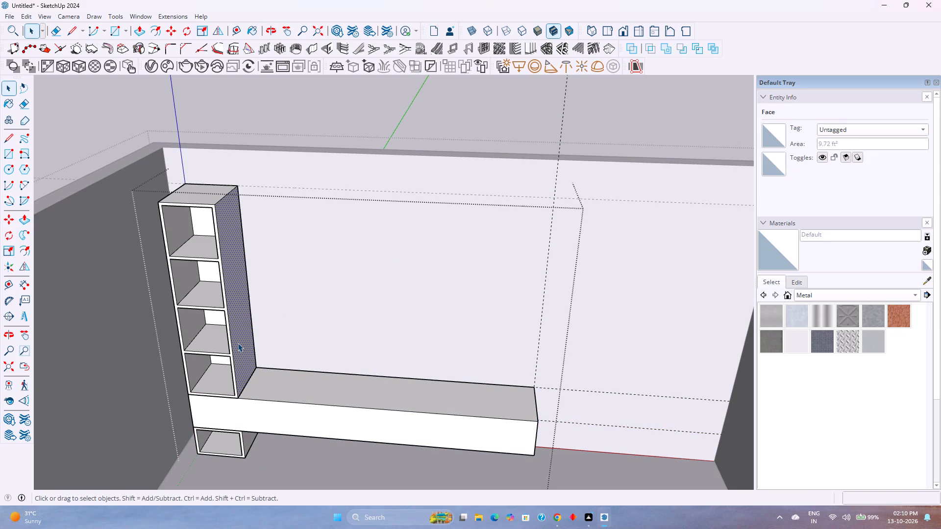
{"action": "triple_click", "coordinate": [240, 449], "text": "ctrl"}
{"action": "right_click", "coordinate": [240, 449]}
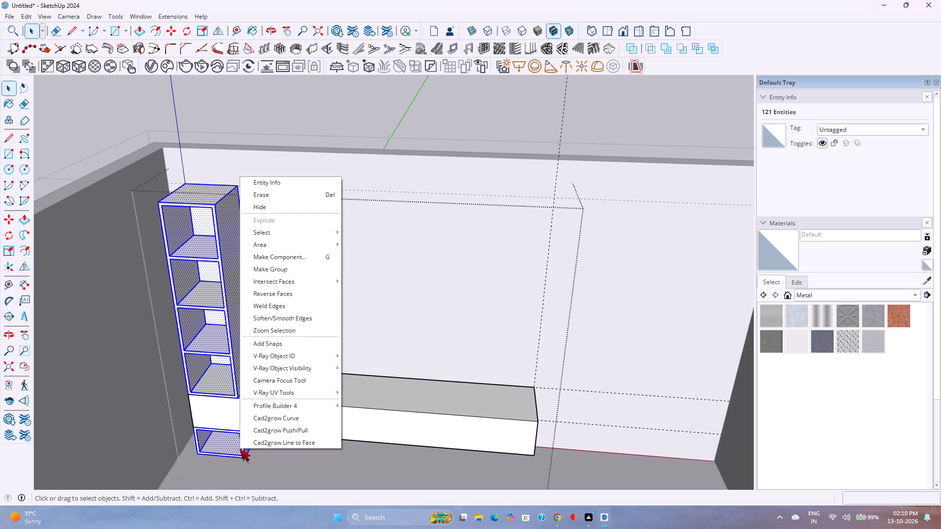
{"action": "left_click", "coordinate": [276, 268]}
Hide the new cabinet group.
{"action": "right_click", "coordinate": [239, 362]}
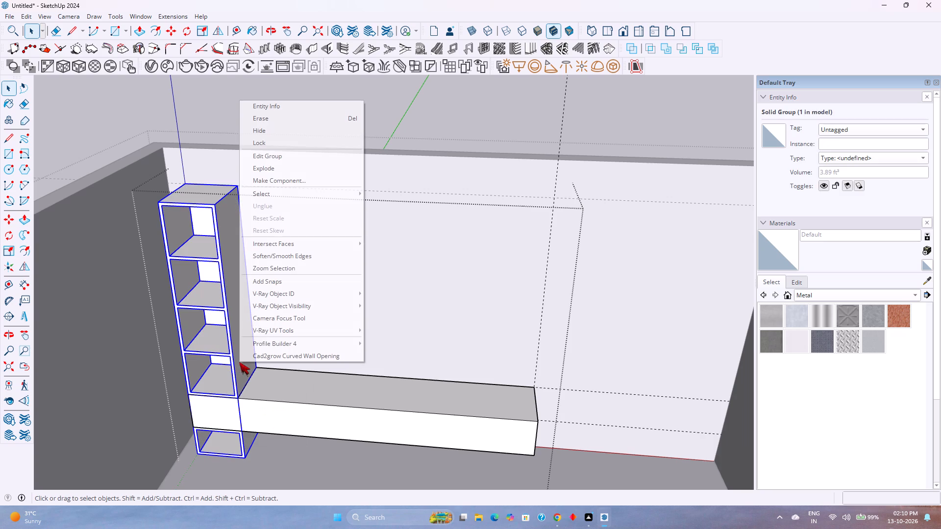
{"action": "left_click", "coordinate": [254, 131]}
Inside the long box's group, delete the stray edge dividing its top face.
{"action": "double_click", "coordinate": [255, 383]}
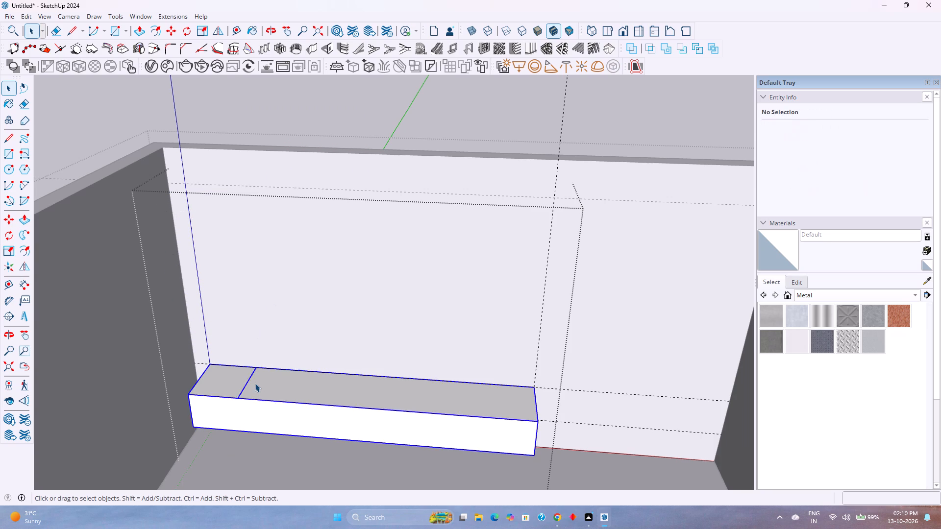
{"action": "left_click", "coordinate": [246, 386]}
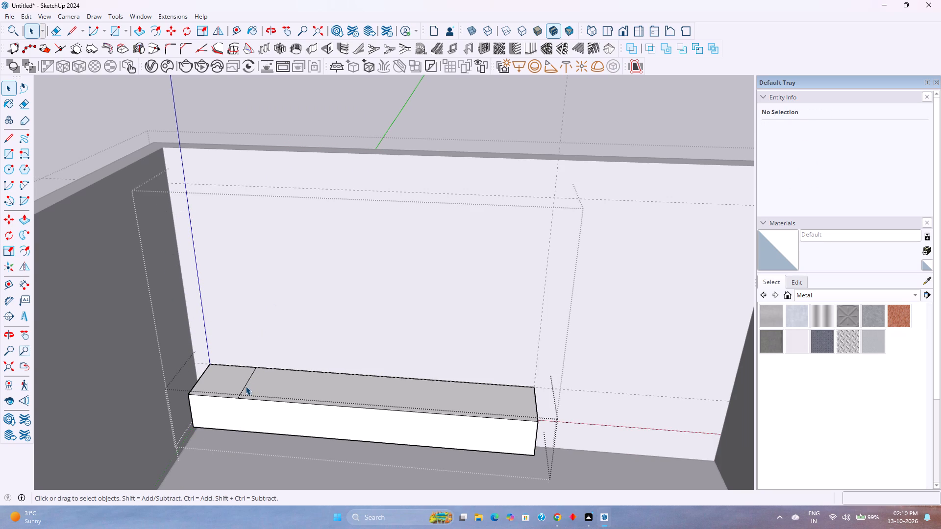
{"action": "key", "text": "Delete"}
Delete the stray edge dividing the long box's underside, fit the whole model in view and close the group.
{"action": "middle_click_drag", "start_coordinate": [258, 449], "coordinate": [305, 364]}
{"action": "middle_click", "coordinate": [309, 360]}
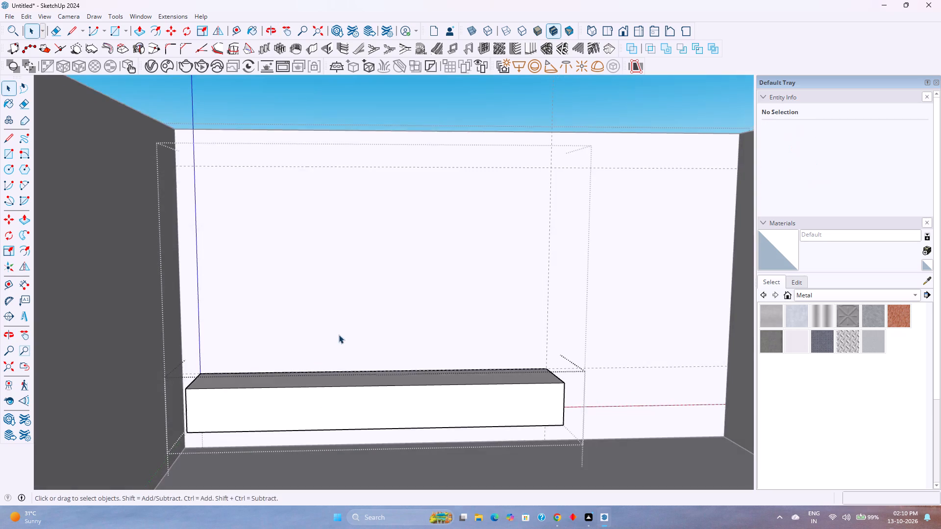
{"action": "middle_click_drag", "start_coordinate": [276, 465], "coordinate": [259, 390]}
{"action": "middle_click", "coordinate": [259, 388]}
{"action": "scroll", "coordinate": [223, 421], "scroll_direction": "up", "scroll_amount": 3}
{"action": "middle_click_drag", "start_coordinate": [223, 421], "coordinate": [220, 401]}
{"action": "middle_click", "coordinate": [220, 401]}
{"action": "left_click", "coordinate": [16, 372]}
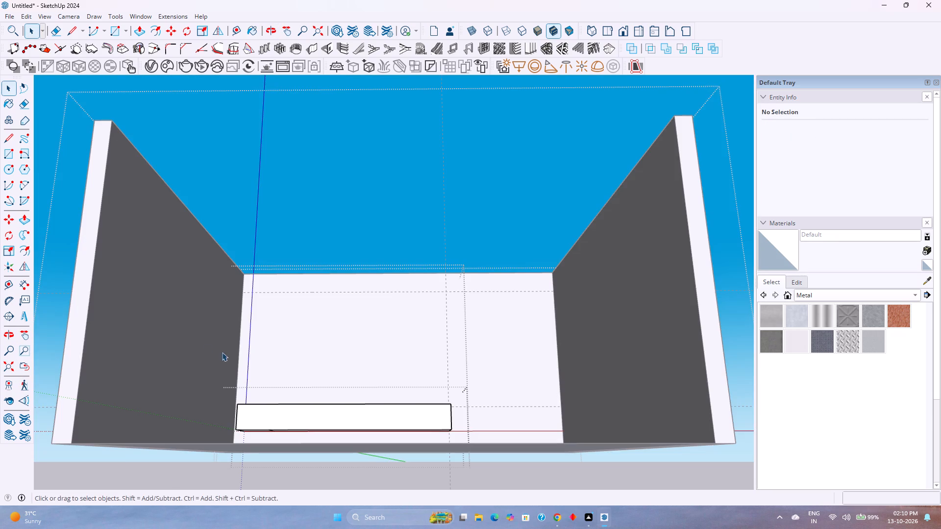
{"action": "scroll", "coordinate": [298, 409], "scroll_direction": "up", "scroll_amount": 6}
{"action": "scroll", "coordinate": [266, 433], "scroll_direction": "up", "scroll_amount": 3}
{"action": "scroll", "coordinate": [285, 423], "scroll_direction": "down", "scroll_amount": 1}
{"action": "scroll", "coordinate": [285, 423], "scroll_direction": "up", "scroll_amount": 8}
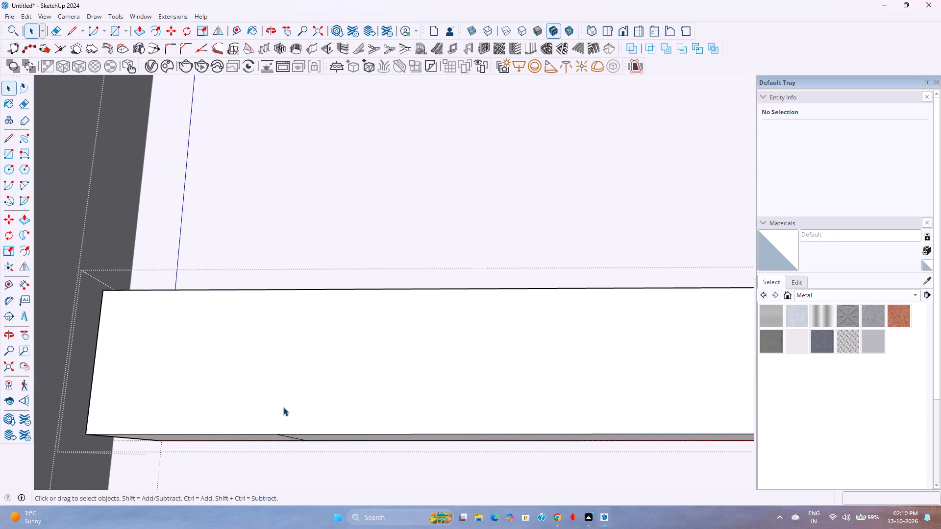
{"action": "scroll", "coordinate": [283, 407], "scroll_direction": "up", "scroll_amount": 3}
{"action": "middle_click_drag", "start_coordinate": [280, 454], "coordinate": [272, 427]}
{"action": "left_click", "coordinate": [295, 422]}
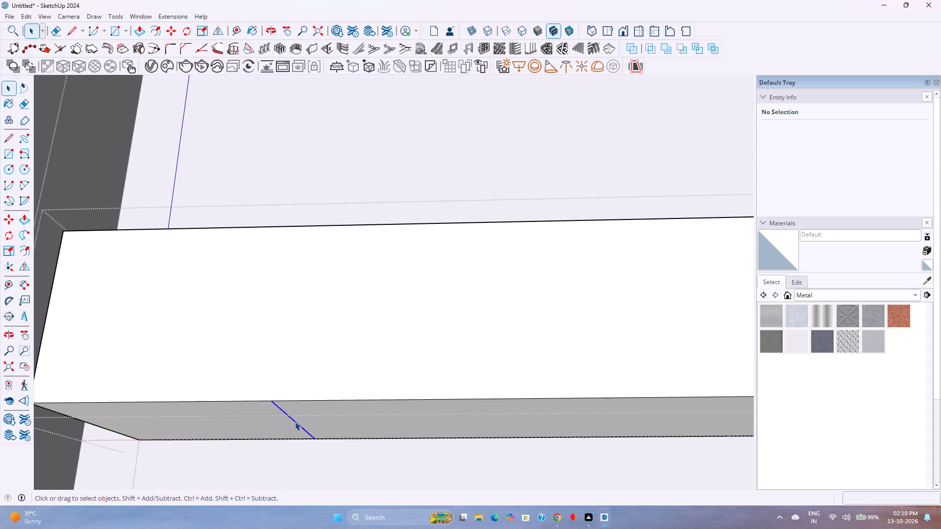
{"action": "key", "text": "Delete"}
{"action": "scroll", "coordinate": [295, 422], "scroll_direction": "down", "scroll_amount": 3}
{"action": "middle_click_drag", "start_coordinate": [295, 422], "coordinate": [305, 460]}
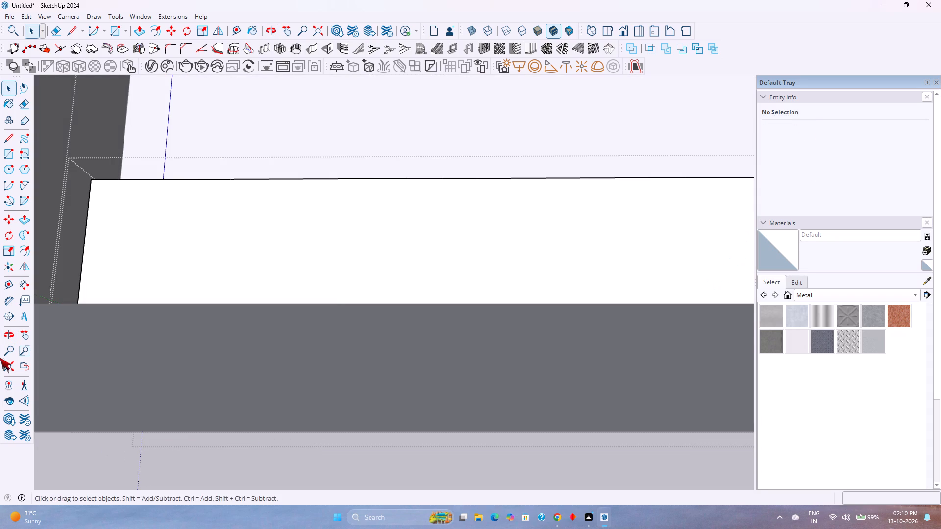
{"action": "left_click", "coordinate": [10, 368]}
{"action": "key", "text": "Escape"}
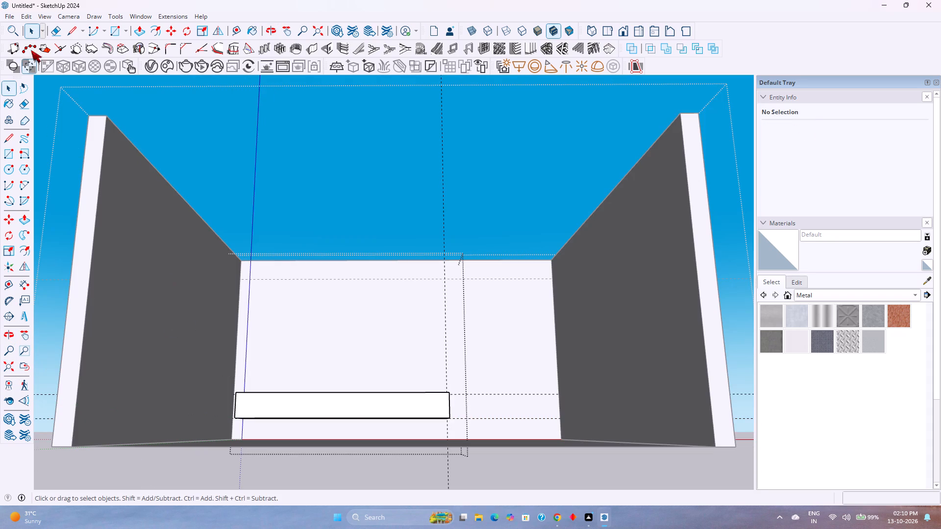
Unhide the last hidden object, the cabinet group.
{"action": "left_click", "coordinate": [30, 16]}
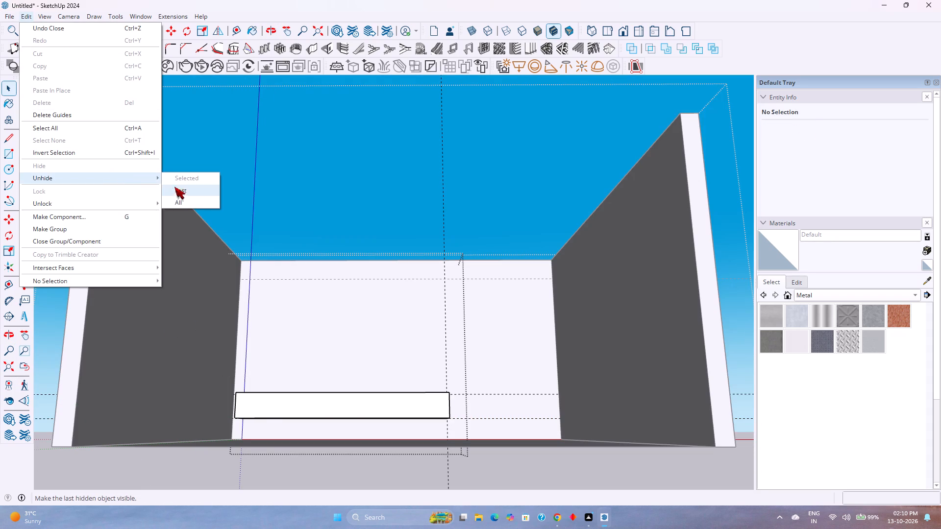
{"action": "left_click", "coordinate": [182, 192]}
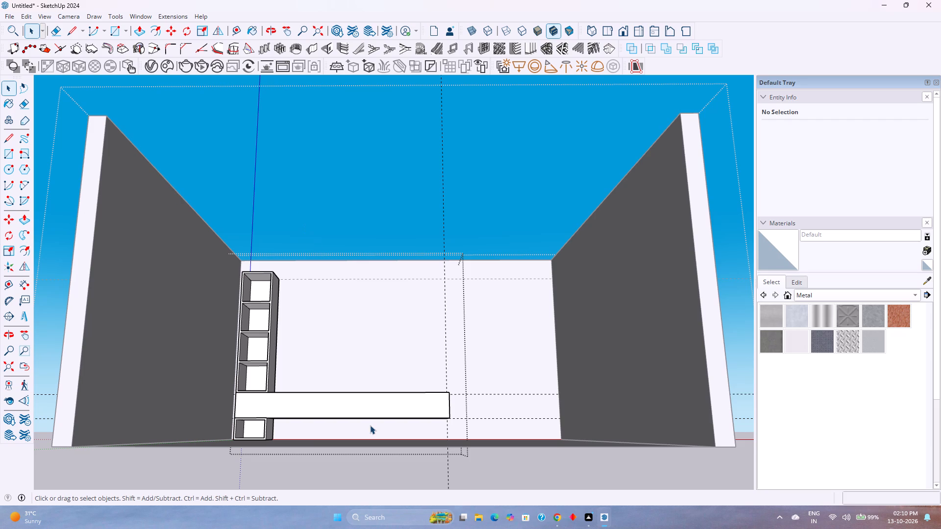
Examine how the long box fits between the upper and lower cabinet units from several angles.
{"action": "scroll", "coordinate": [379, 421], "scroll_direction": "up", "scroll_amount": 3}
{"action": "middle_click_drag", "start_coordinate": [404, 407], "coordinate": [413, 439]}
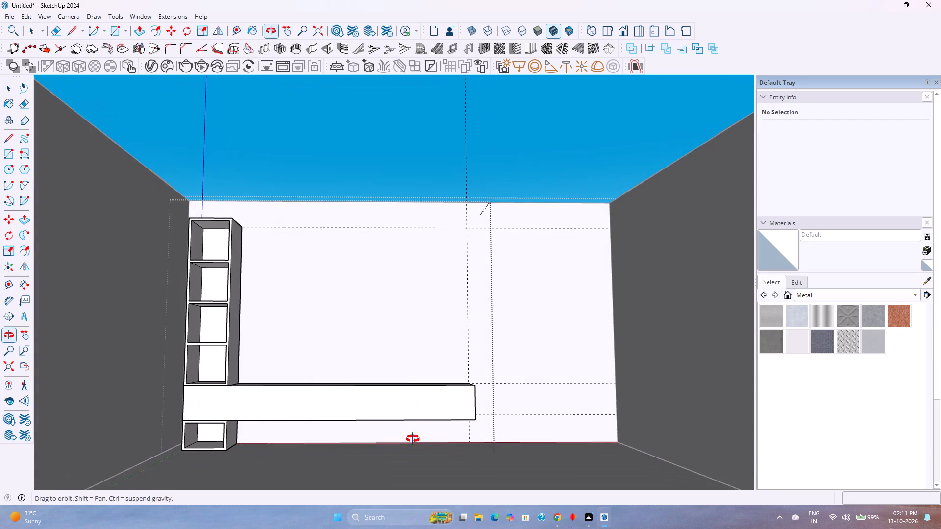
{"action": "middle_click_drag", "start_coordinate": [413, 439], "coordinate": [412, 452]}
{"action": "scroll", "coordinate": [467, 362], "scroll_direction": "up", "scroll_amount": 3}
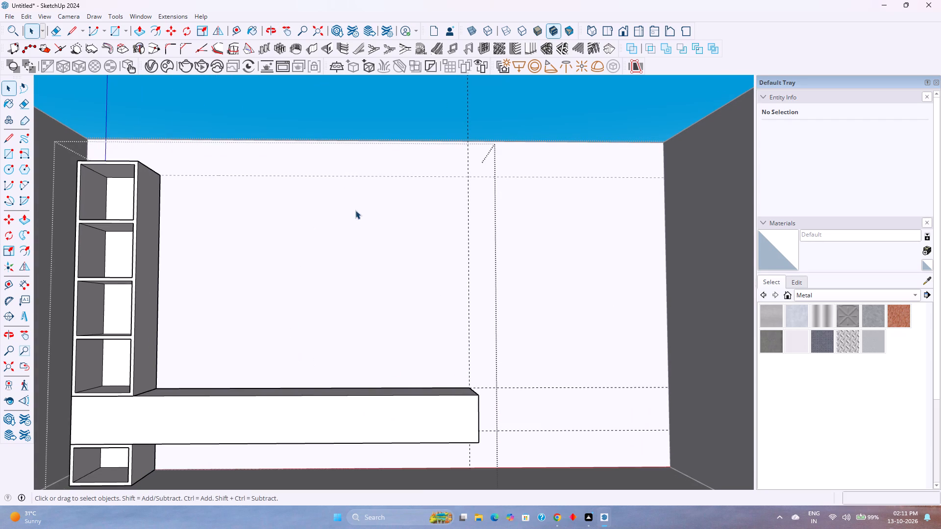
{"action": "middle_click_drag", "start_coordinate": [471, 349], "coordinate": [400, 376]}
{"action": "scroll", "coordinate": [400, 376], "scroll_direction": "down", "scroll_amount": 3}
{"action": "middle_click_drag", "start_coordinate": [400, 376], "coordinate": [452, 422]}
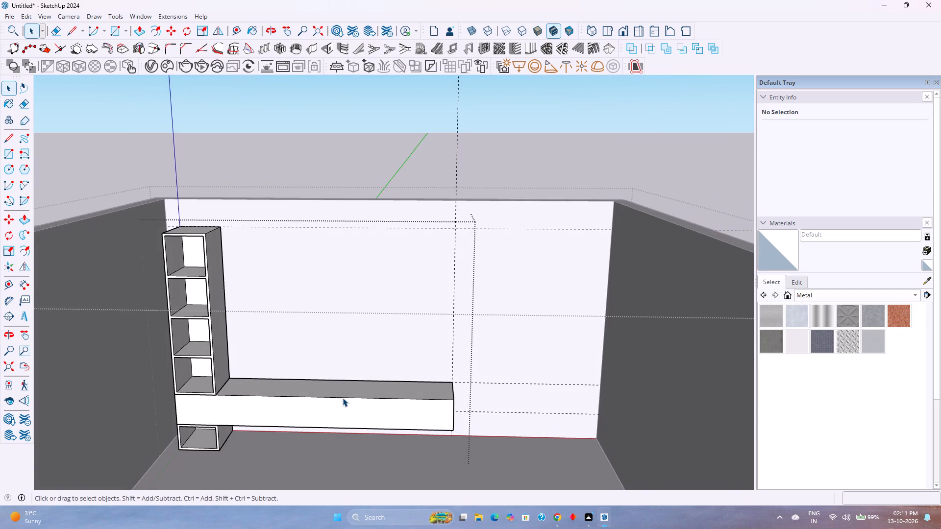
{"action": "scroll", "coordinate": [343, 396], "scroll_direction": "up", "scroll_amount": 3}
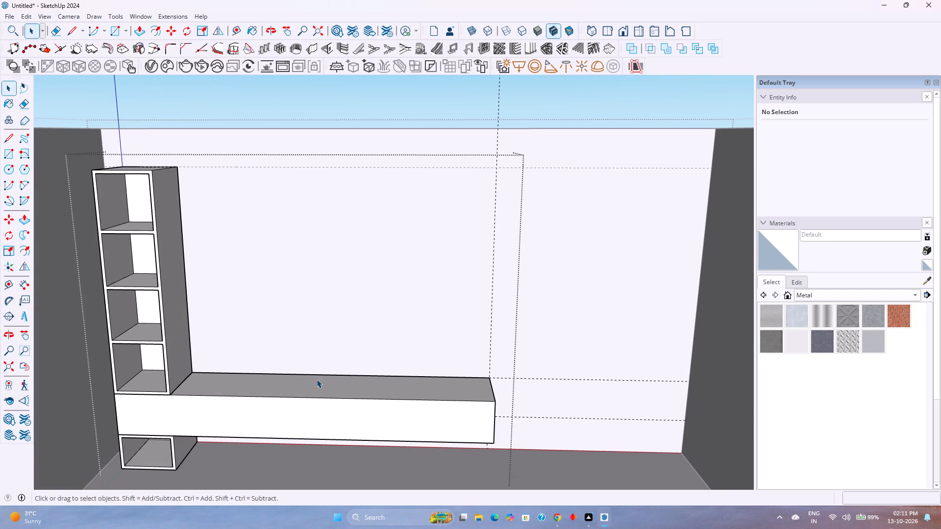
{"action": "scroll", "coordinate": [317, 379], "scroll_direction": "down", "scroll_amount": 2}
{"action": "middle_click", "coordinate": [317, 379]}
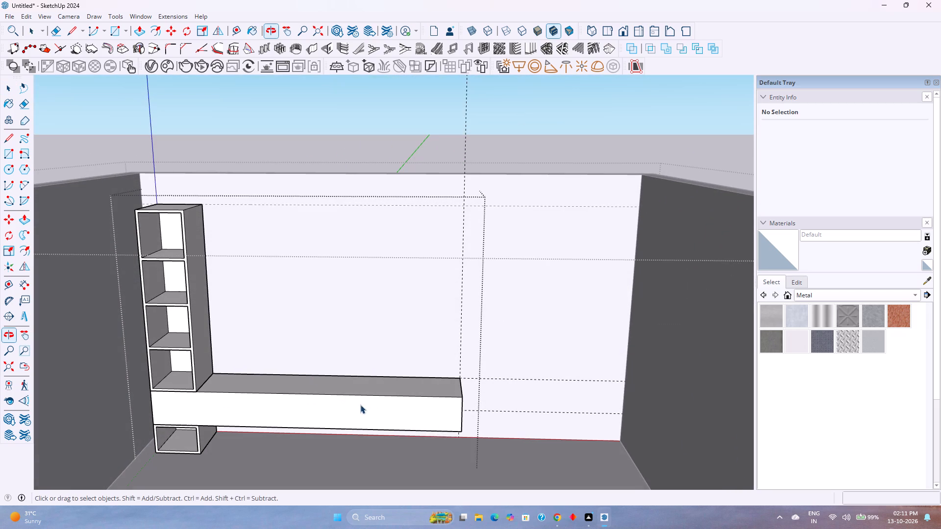
{"action": "middle_click_drag", "start_coordinate": [432, 419], "coordinate": [437, 367]}
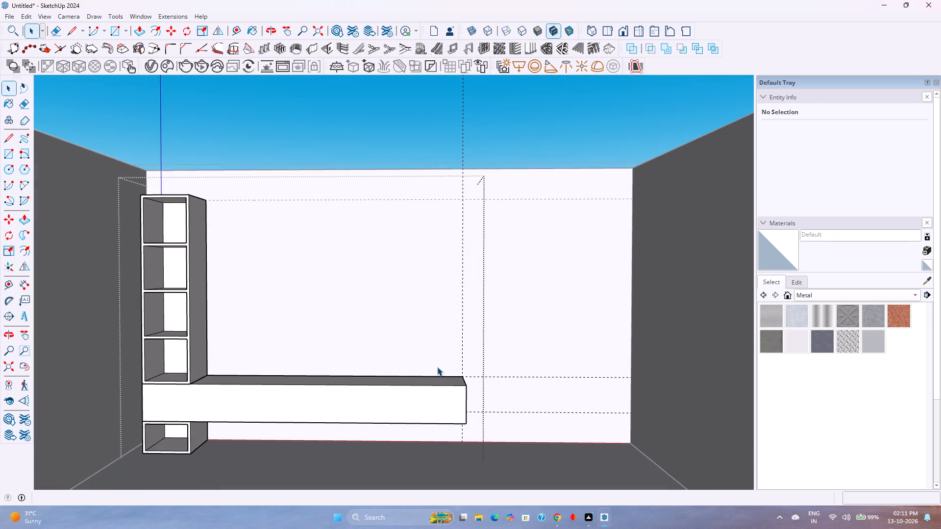
{"action": "scroll", "coordinate": [437, 367], "scroll_direction": "down", "scroll_amount": 1}
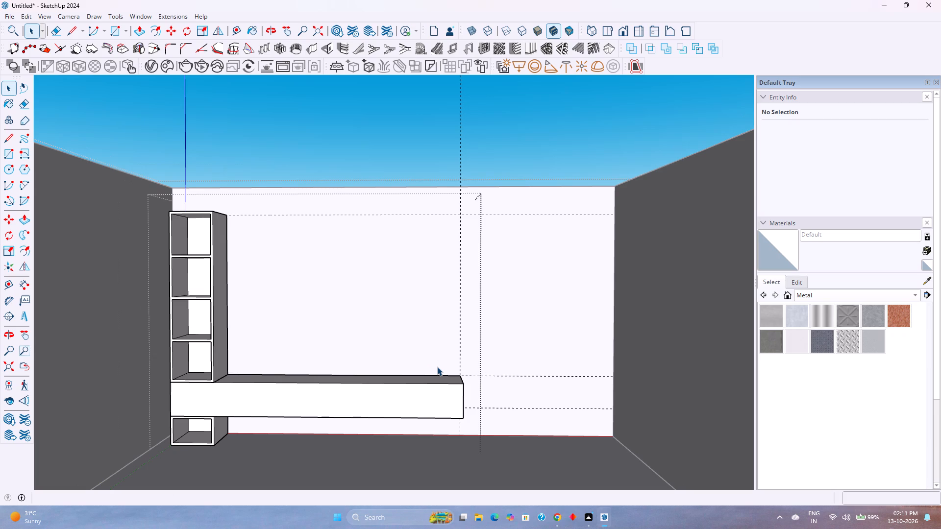
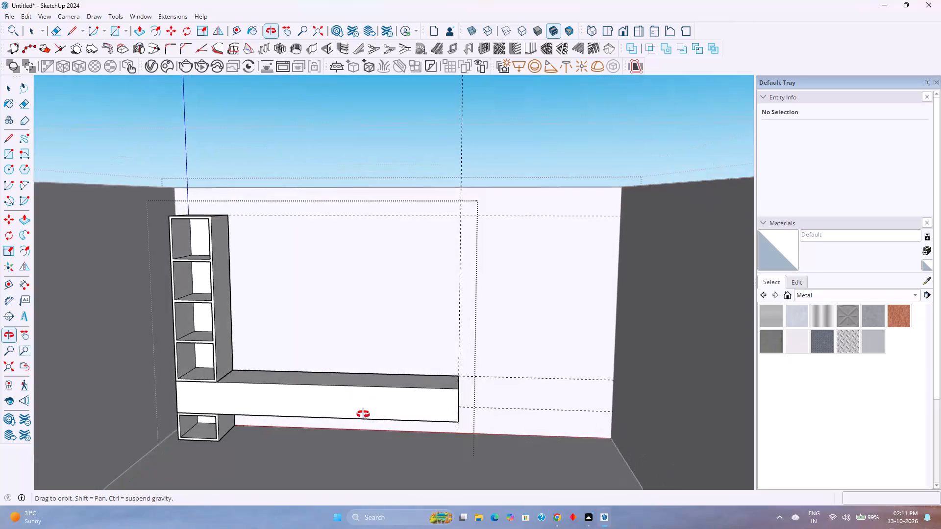
Examine the long box and the cabinet units around it from several angles.
{"action": "middle_click", "coordinate": [361, 398]}
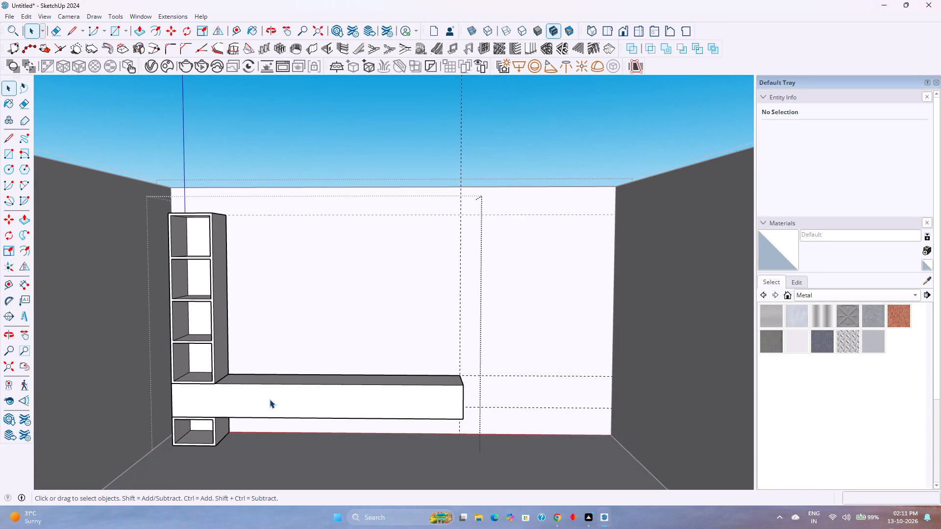
{"action": "scroll", "coordinate": [262, 383], "scroll_direction": "up", "scroll_amount": 2}
{"action": "middle_click_drag", "start_coordinate": [352, 383], "coordinate": [316, 469]}
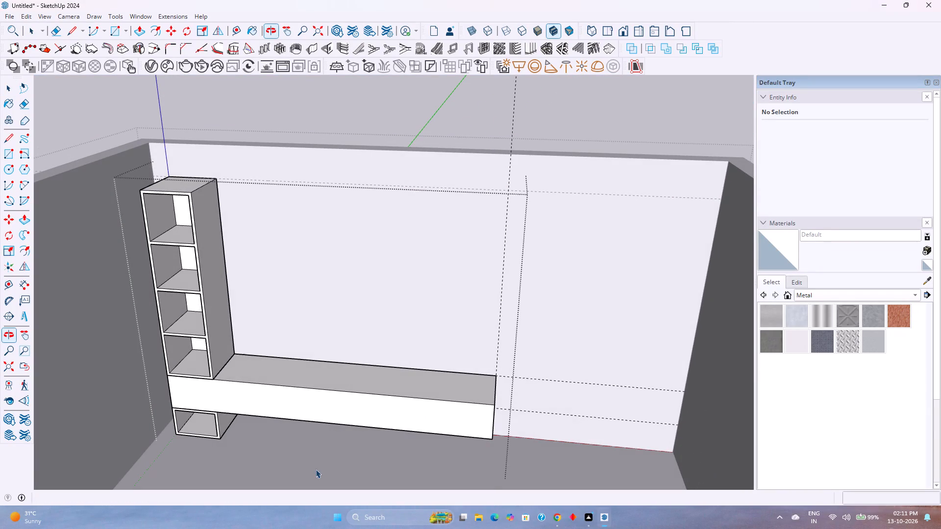
{"action": "middle_click_drag", "start_coordinate": [350, 373], "coordinate": [229, 374], "text": "shift"}
{"action": "middle_click_drag", "start_coordinate": [251, 423], "coordinate": [292, 408]}
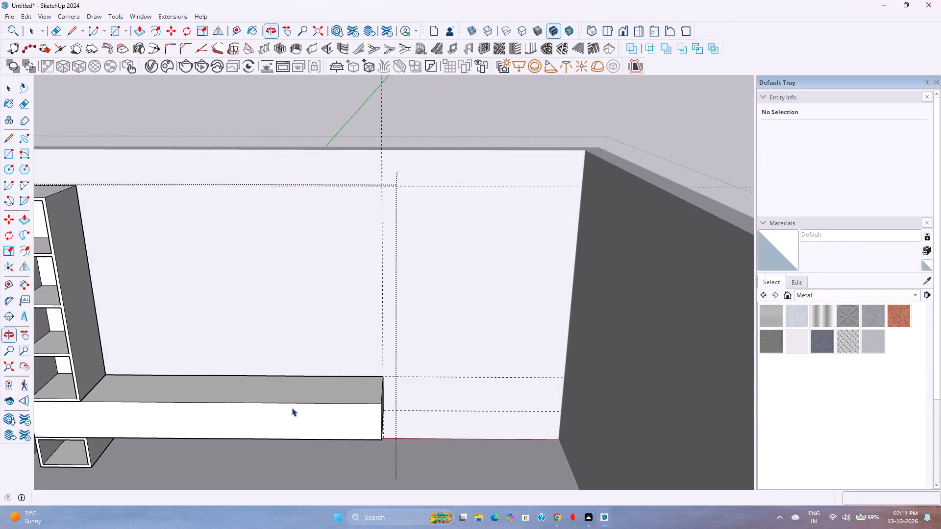
{"action": "middle_click_drag", "start_coordinate": [292, 408], "coordinate": [346, 396], "text": "shift"}
{"action": "middle_click_drag", "start_coordinate": [312, 400], "coordinate": [400, 399], "text": "shift"}
{"action": "middle_click_drag", "start_coordinate": [401, 404], "coordinate": [328, 435]}
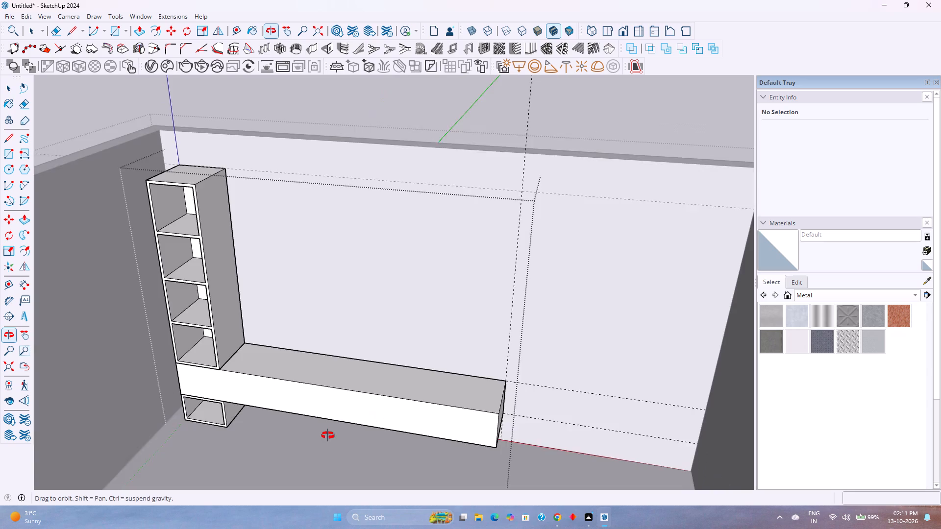
{"action": "middle_click_drag", "start_coordinate": [328, 435], "coordinate": [319, 455]}
{"action": "scroll", "coordinate": [304, 404], "scroll_direction": "up", "scroll_amount": 3}
{"action": "middle_click_drag", "start_coordinate": [304, 403], "coordinate": [294, 418], "text": "shift"}
{"action": "middle_click_drag", "start_coordinate": [232, 436], "coordinate": [253, 383]}
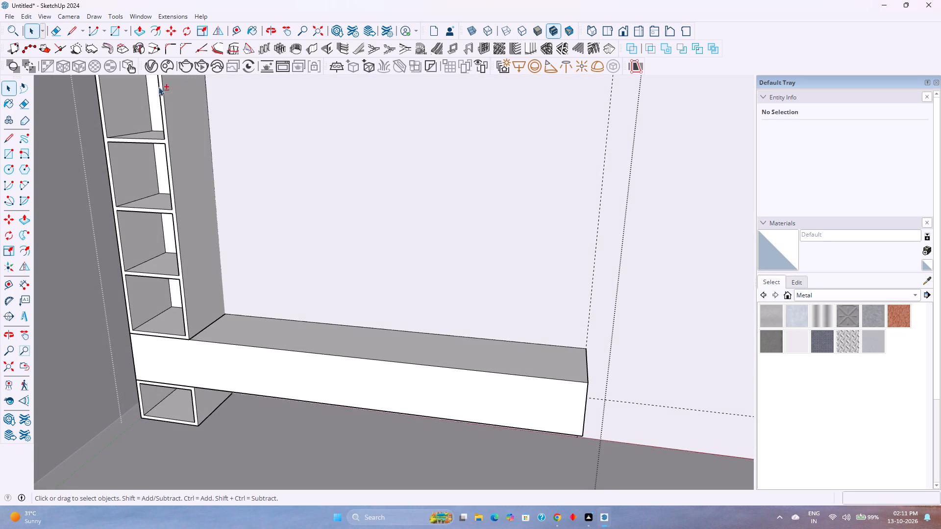
Inside the long box's group, offset the outline of its front face inward by 1".
{"action": "left_click", "coordinate": [162, 29]}
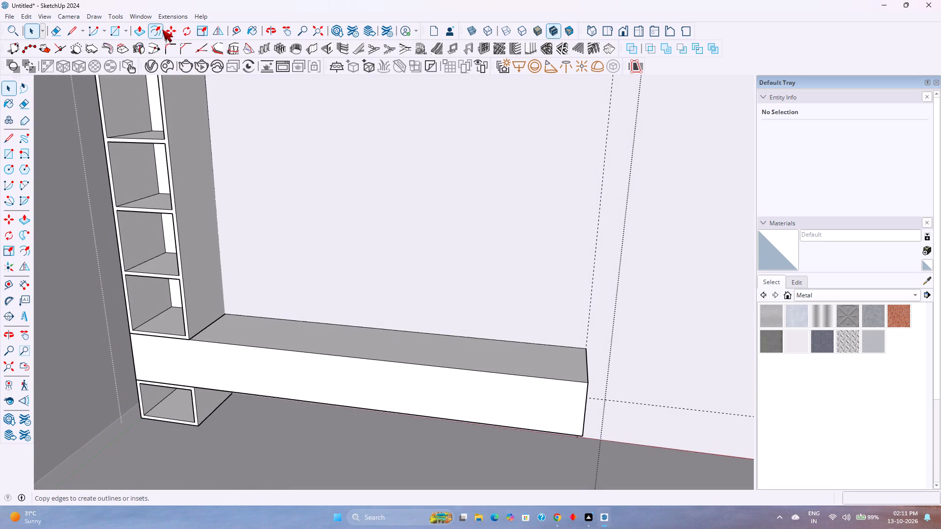
{"action": "key", "text": "space"}
{"action": "double_click", "coordinate": [314, 370]}
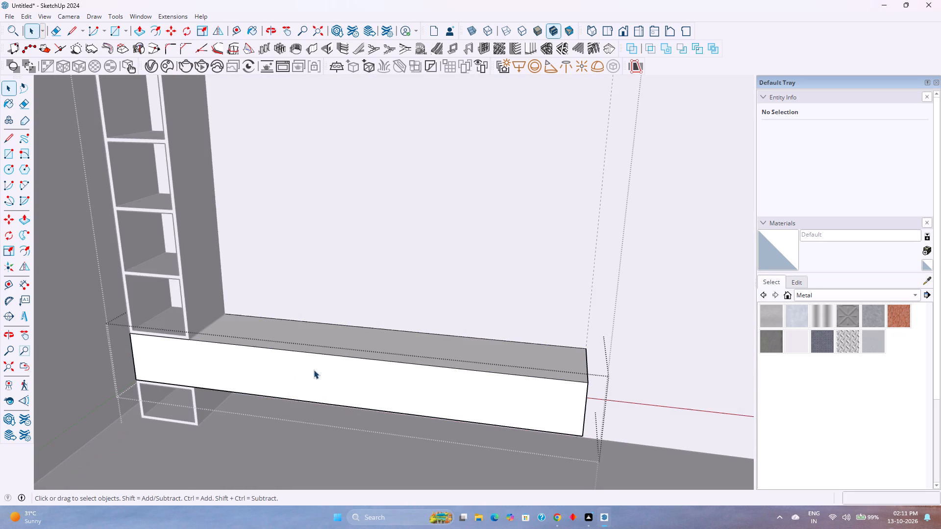
{"action": "left_click", "coordinate": [314, 370]}
{"action": "left_click", "coordinate": [320, 382]}
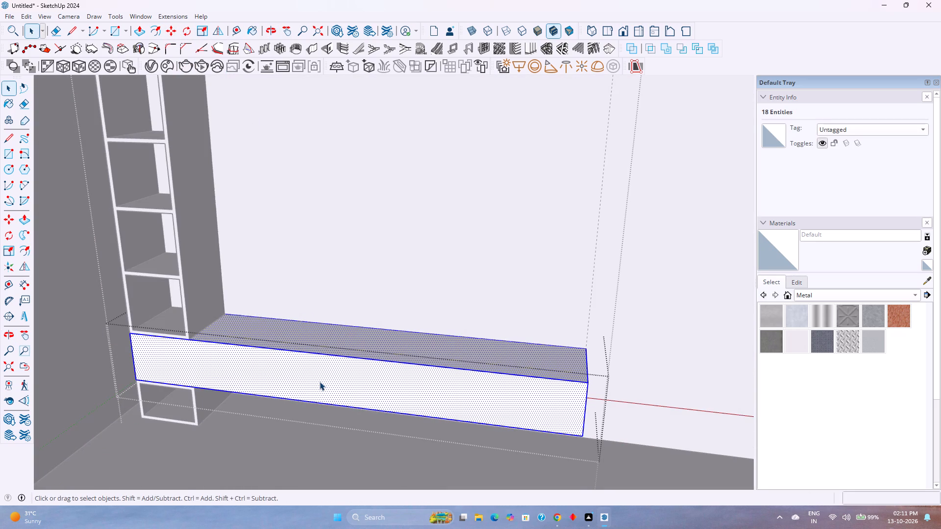
{"action": "left_click", "coordinate": [160, 28]}
{"action": "left_click", "coordinate": [279, 352]}
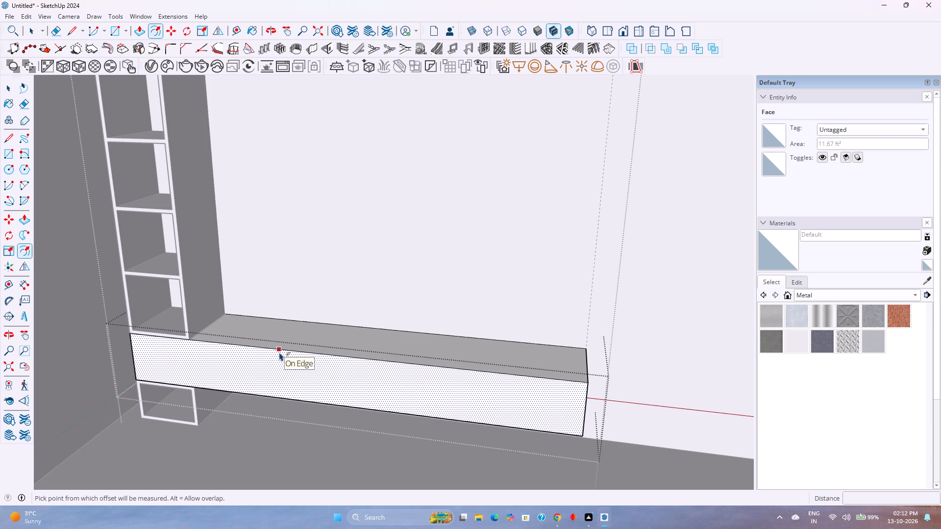
{"action": "scroll", "coordinate": [279, 358], "scroll_direction": "up", "scroll_amount": 3}
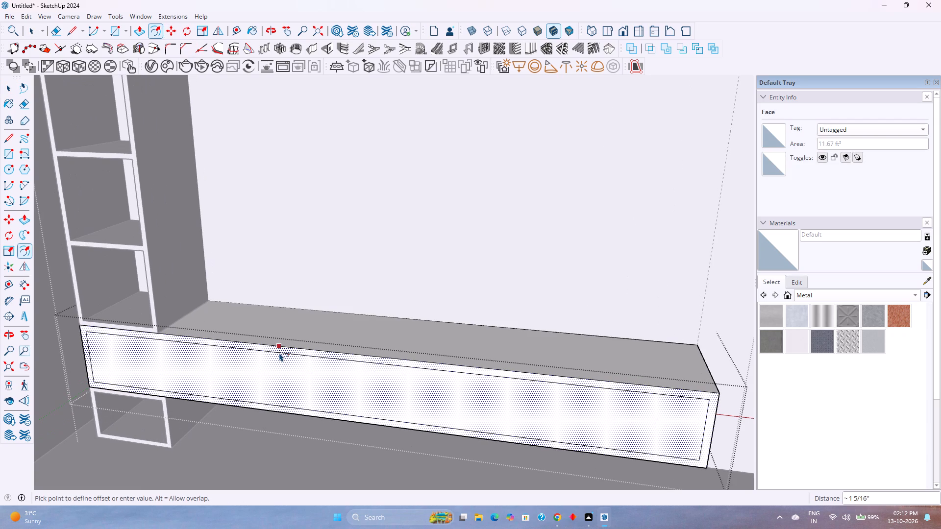
{"action": "key", "text": "1"}
{"action": "key", "text": "Return"}
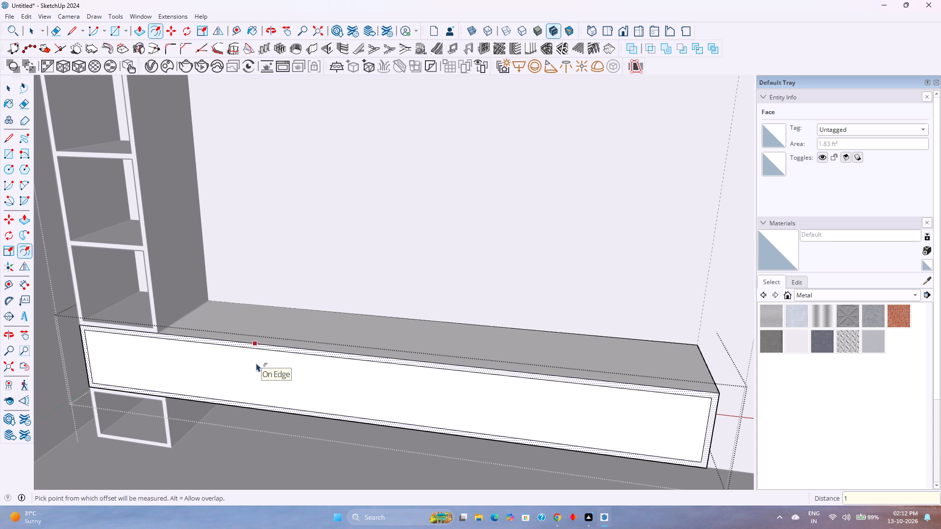
{"action": "key", "text": "space"}
Copy the inset's end edge farthest from the cabinet to the opposite end along the red axis, dividing the span into 5 equal bays.
{"action": "middle_click_drag", "start_coordinate": [386, 398], "coordinate": [388, 354]}
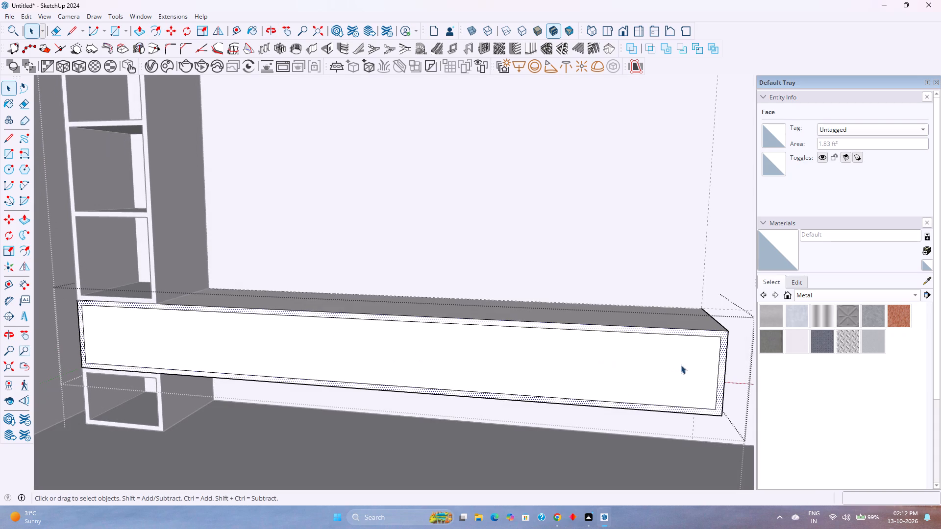
{"action": "left_click", "coordinate": [718, 358]}
{"action": "key", "text": "m"}
{"action": "left_click", "coordinate": [718, 358]}
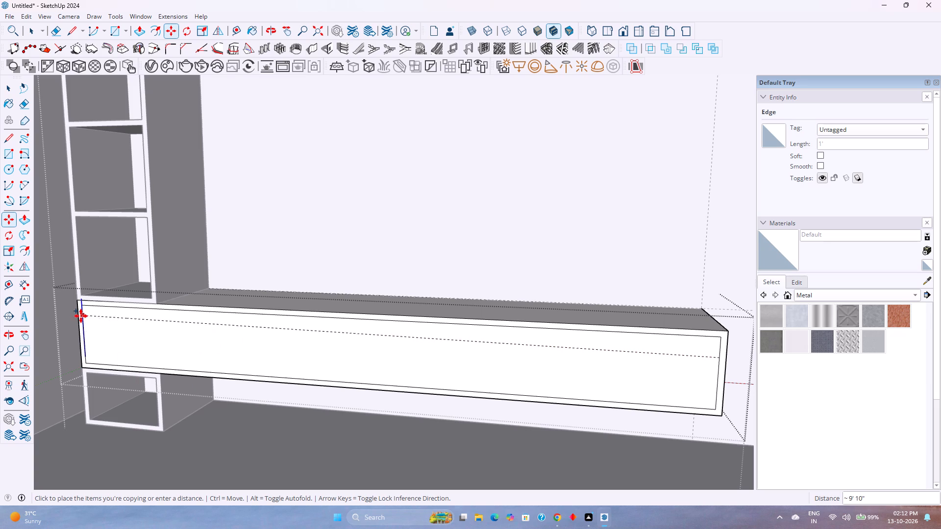
{"action": "key", "text": "Left"}
{"action": "key", "text": "Right"}
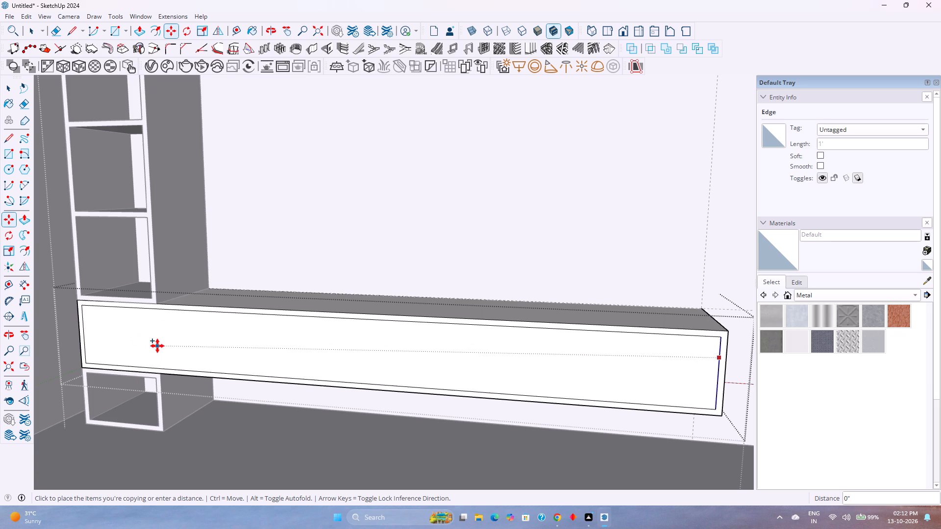
{"action": "left_click", "coordinate": [86, 345]}
{"action": "type", "text": "/5"}
{"action": "key", "text": "Return"}
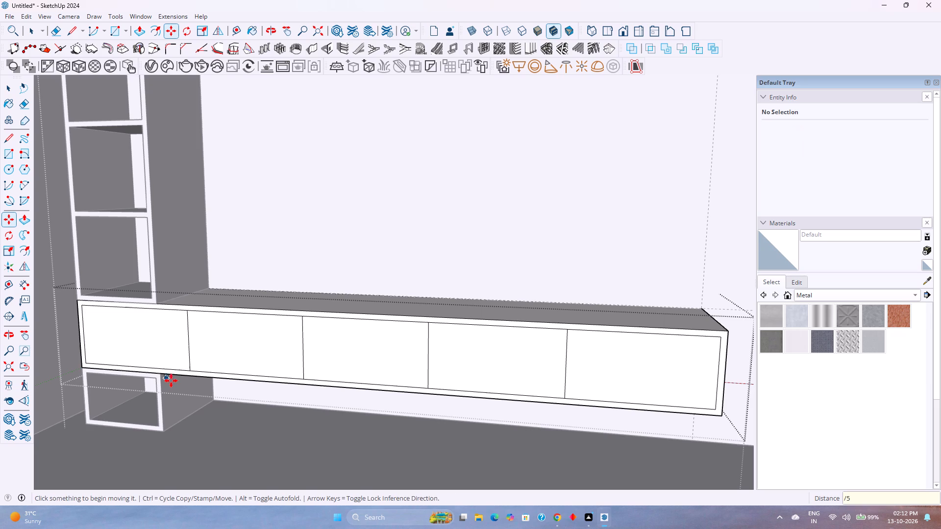
Select the four divider lines on the long box's front without the faces and move them 0.5" along the red axis toward the cabinet.
{"action": "middle_click_drag", "start_coordinate": [173, 381], "coordinate": [216, 386]}
{"action": "middle_click_drag", "start_coordinate": [216, 382], "coordinate": [214, 377]}
{"action": "middle_click", "coordinate": [214, 377]}
{"action": "scroll", "coordinate": [213, 376], "scroll_direction": "down", "scroll_amount": 2}
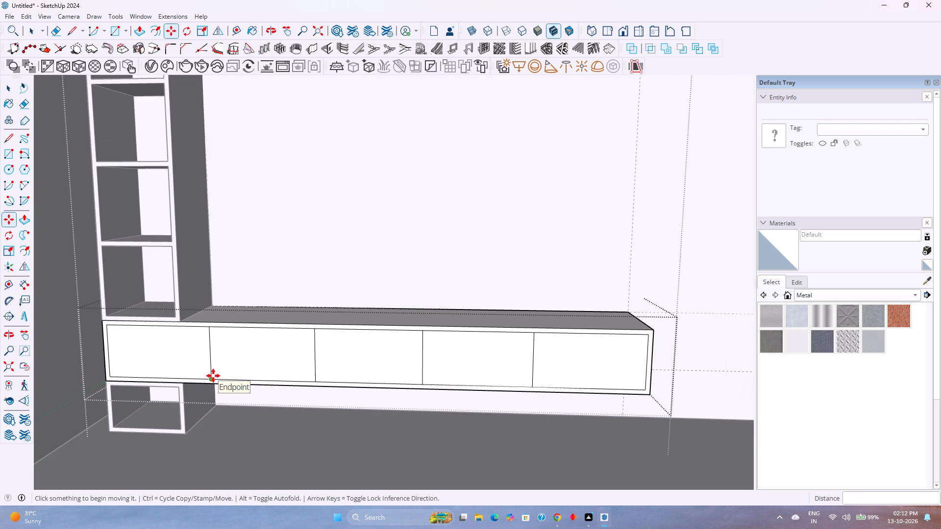
{"action": "key", "text": "space"}
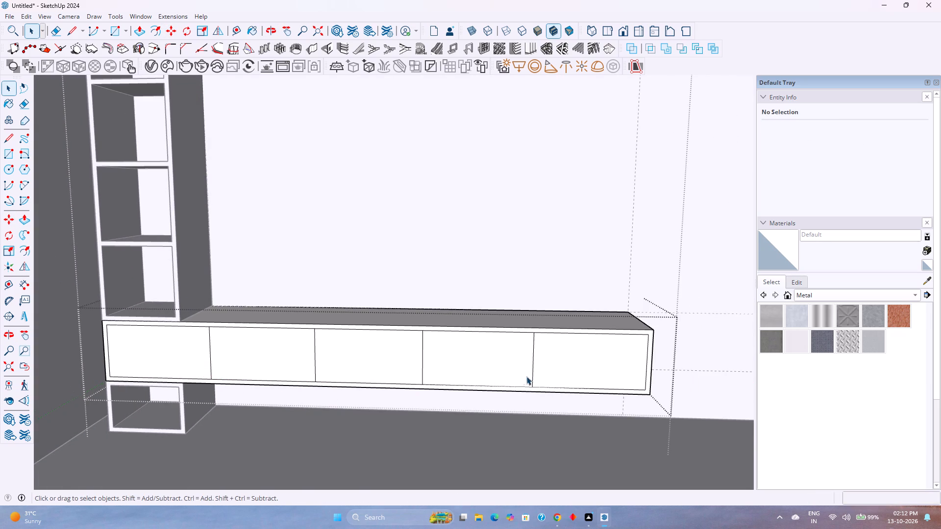
{"action": "left_click", "coordinate": [533, 373]}
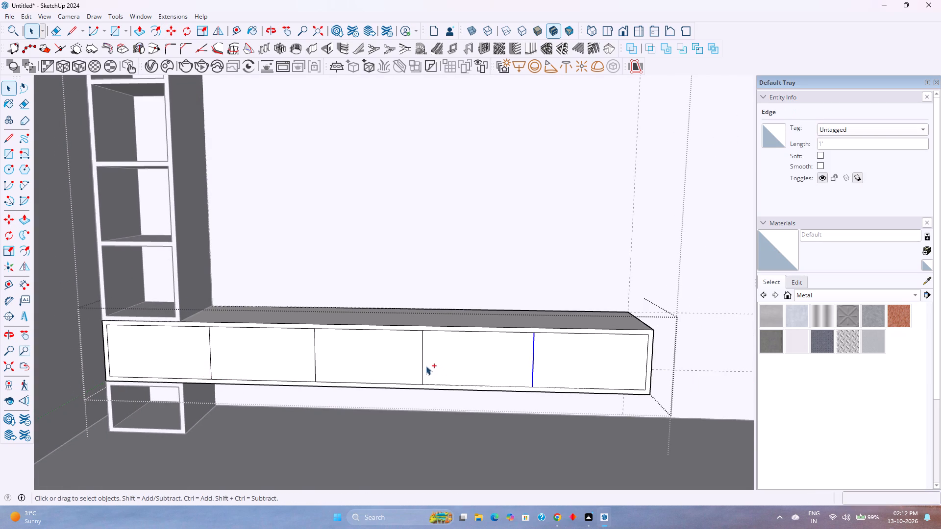
{"action": "left_click", "coordinate": [422, 371], "text": "ctrl"}
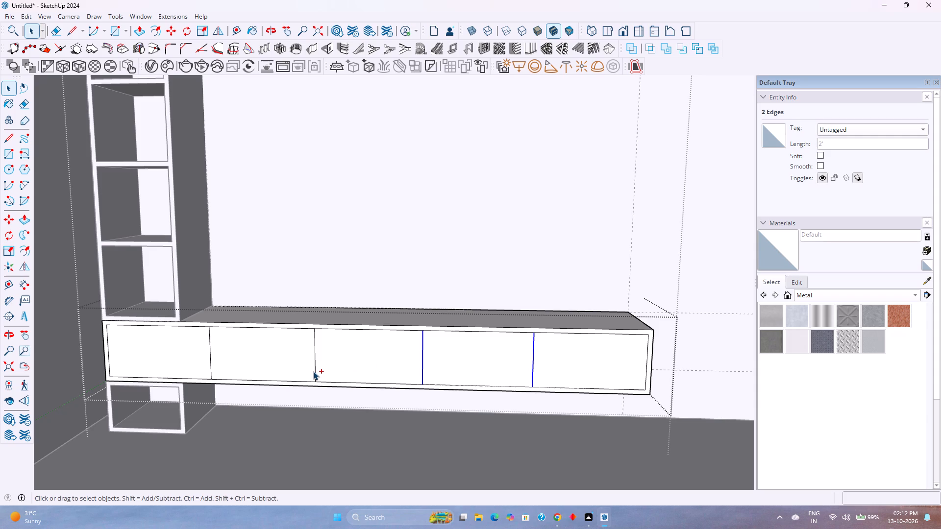
{"action": "left_click", "coordinate": [314, 368], "text": "ctrl"}
{"action": "left_click", "coordinate": [314, 358]}
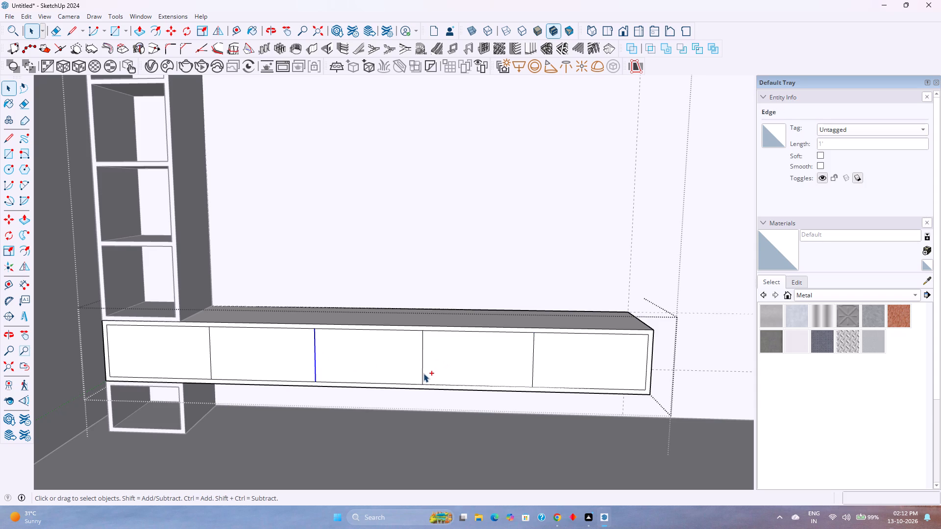
{"action": "left_click_drag", "start_coordinate": [554, 363], "coordinate": [183, 347]}
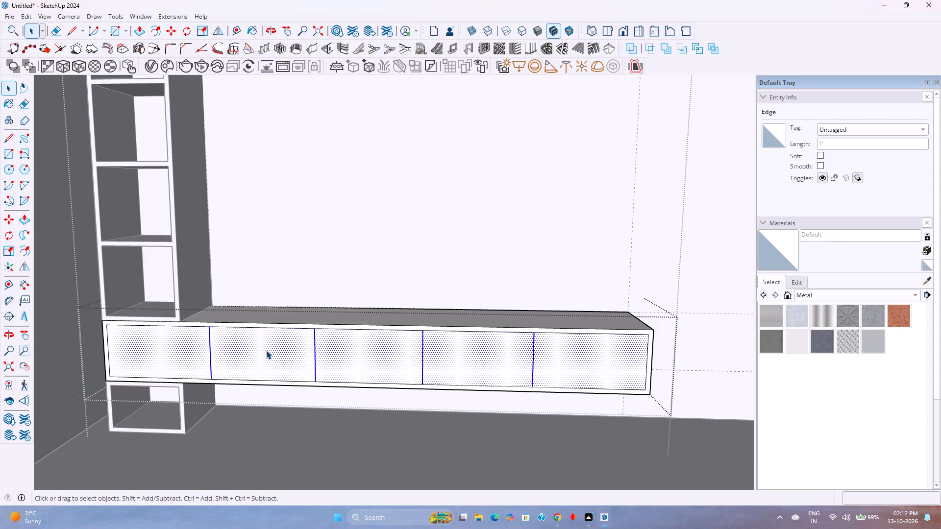
{"action": "right_click", "coordinate": [266, 350]}
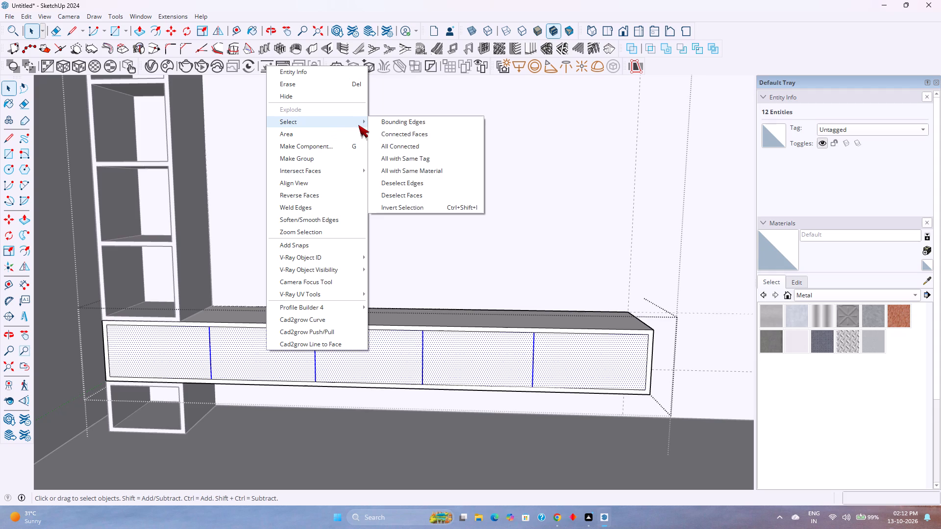
{"action": "left_click", "coordinate": [419, 189]}
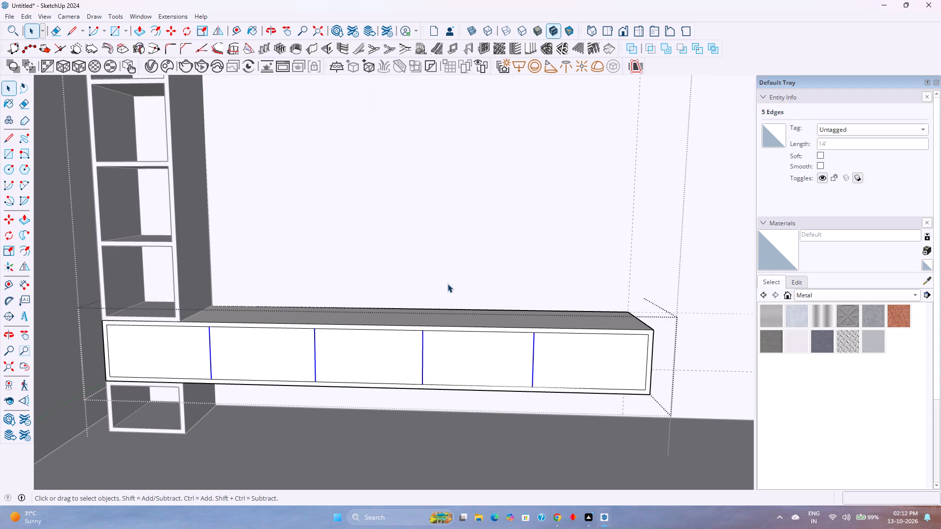
{"action": "key", "text": "m"}
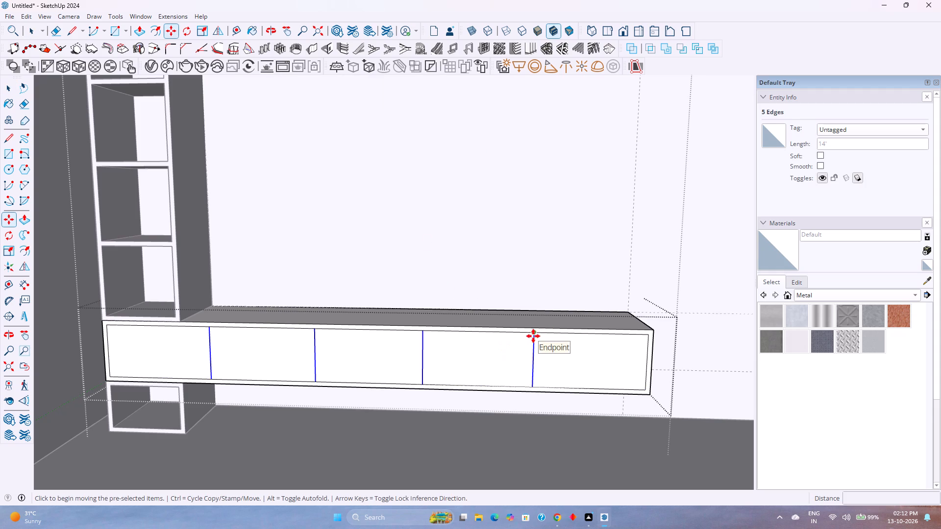
{"action": "left_click", "coordinate": [533, 336]}
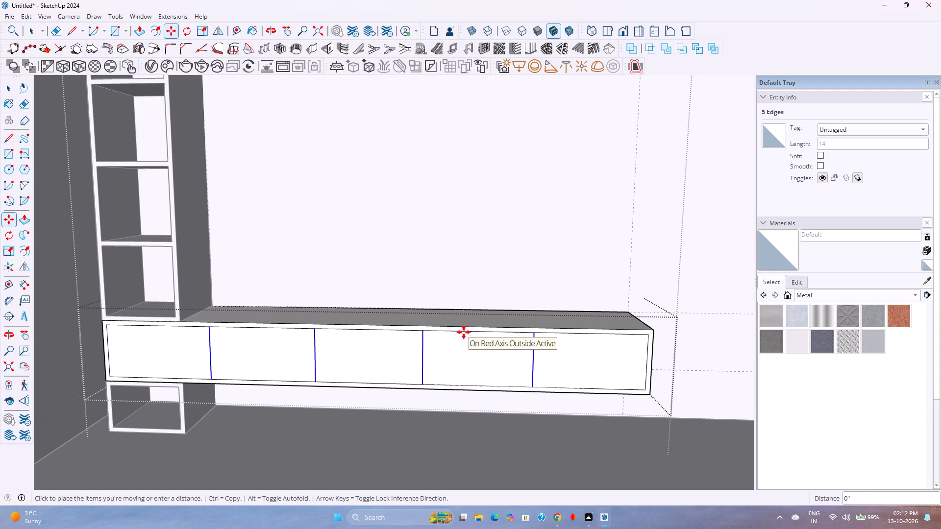
{"action": "key", "text": "Right"}
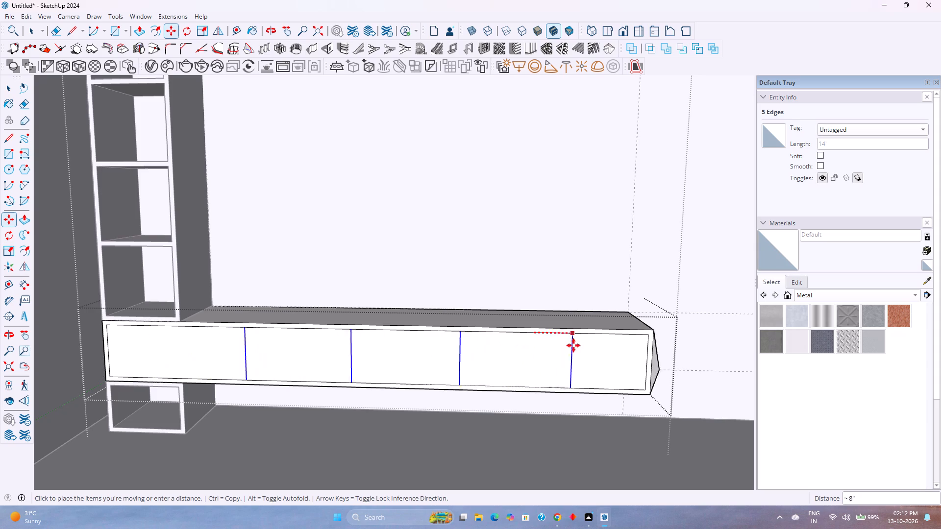
{"action": "type", "text": "0."}
{"action": "key", "text": "5"}
{"action": "key", "text": "Return"}
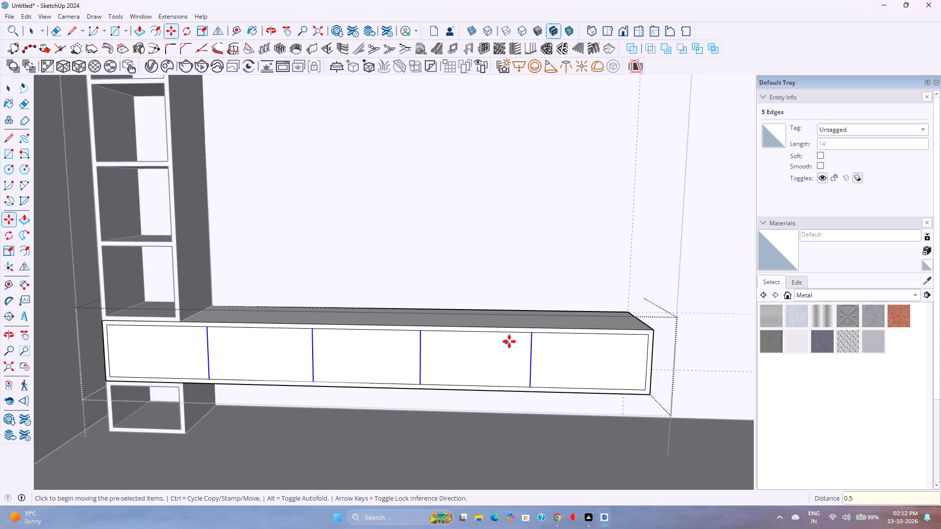
Copy the selected divider lines 1" along the red axis, away from the cabinet, to form the divider thickness.
{"action": "left_click", "coordinate": [533, 334]}
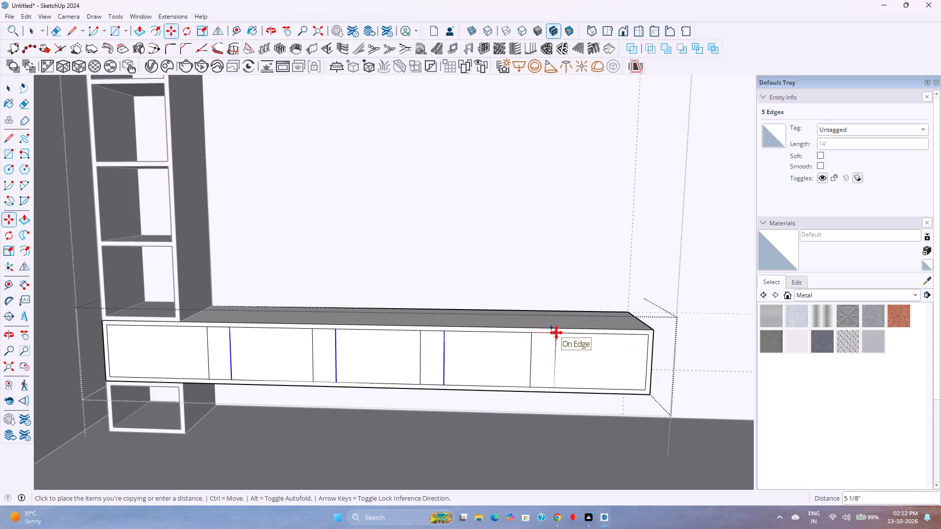
{"action": "key", "text": "1"}
{"action": "key", "text": "Return"}
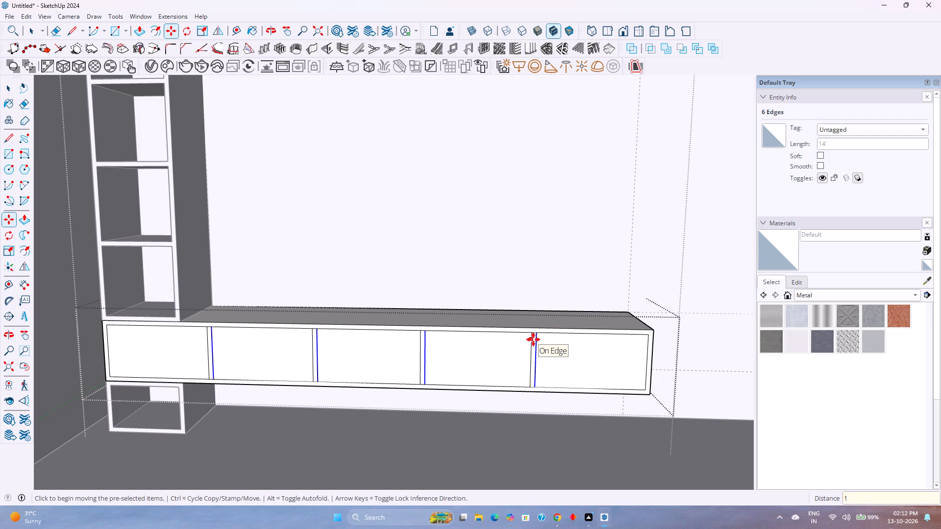
Erase the short edges closing the top and bottom ends of the two dividers farthest from the cabinet on the long box's front.
{"action": "key", "text": "e"}
{"action": "scroll", "coordinate": [533, 335], "scroll_direction": "down", "scroll_amount": 1}
{"action": "scroll", "coordinate": [533, 335], "scroll_direction": "up", "scroll_amount": 6}
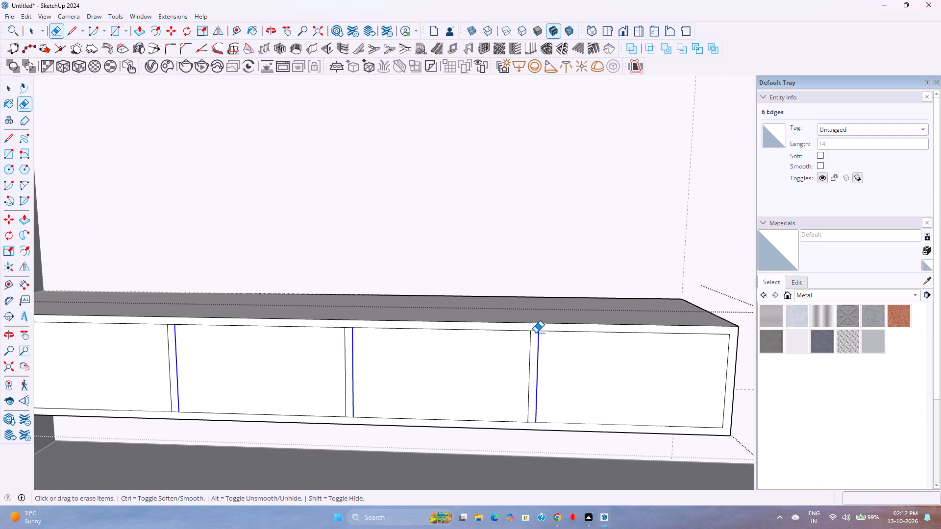
{"action": "left_click", "coordinate": [536, 333]}
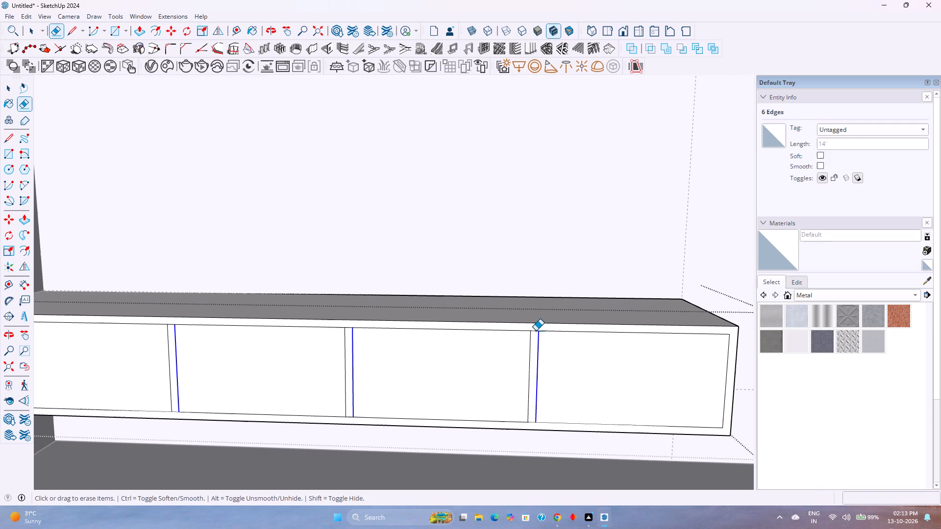
{"action": "left_click", "coordinate": [536, 331]}
{"action": "left_click", "coordinate": [531, 422]}
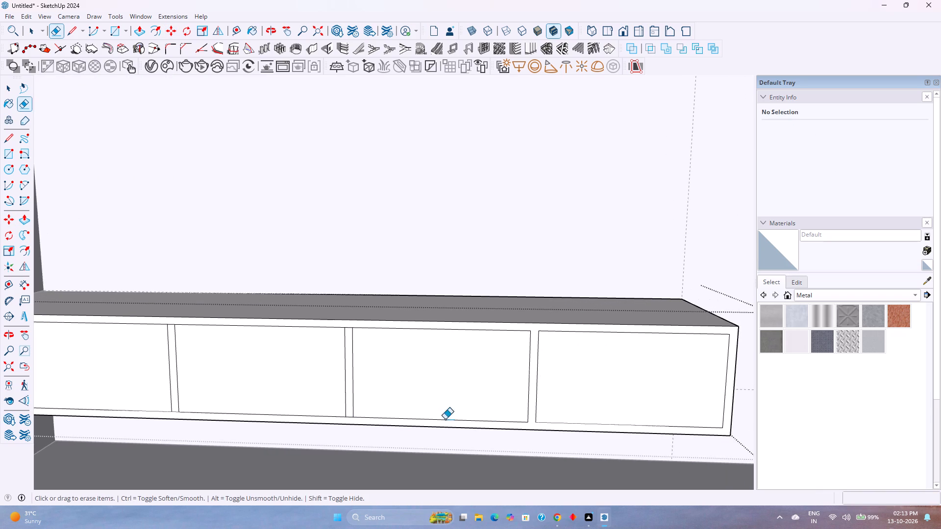
{"action": "scroll", "coordinate": [372, 455], "scroll_direction": "up", "scroll_amount": 3}
{"action": "scroll", "coordinate": [347, 395], "scroll_direction": "up", "scroll_amount": 2}
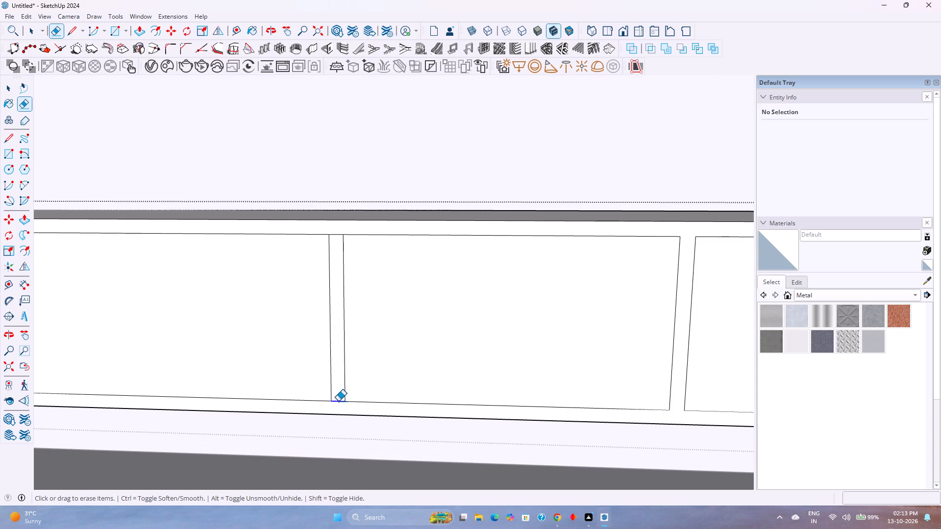
{"action": "left_click", "coordinate": [338, 401]}
{"action": "left_click", "coordinate": [339, 234]}
Erase the short edges at the top and bottom ends of the two dividers nearest the cabinet, joining them to the frame.
{"action": "scroll", "coordinate": [319, 326], "scroll_direction": "down", "scroll_amount": 2}
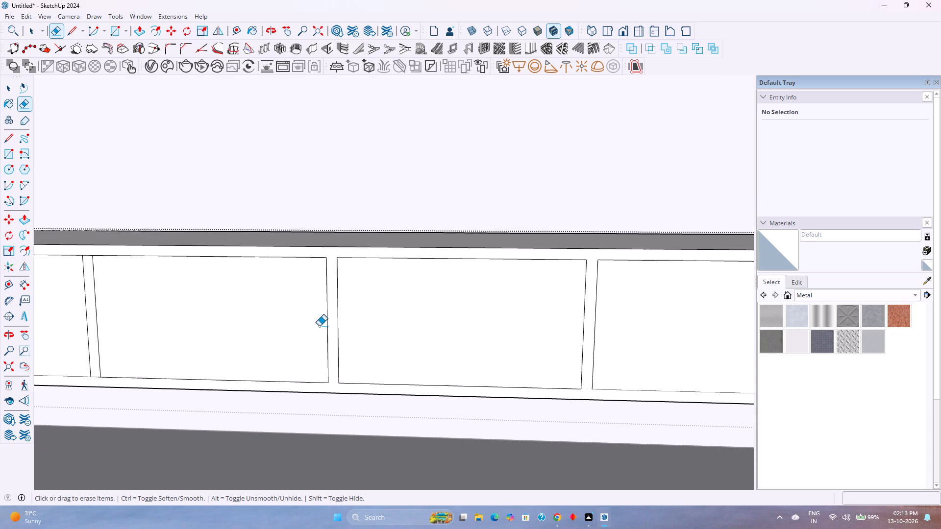
{"action": "scroll", "coordinate": [319, 326], "scroll_direction": "down", "scroll_amount": 3}
{"action": "middle_click_drag", "start_coordinate": [324, 326], "coordinate": [568, 361], "text": "shift"}
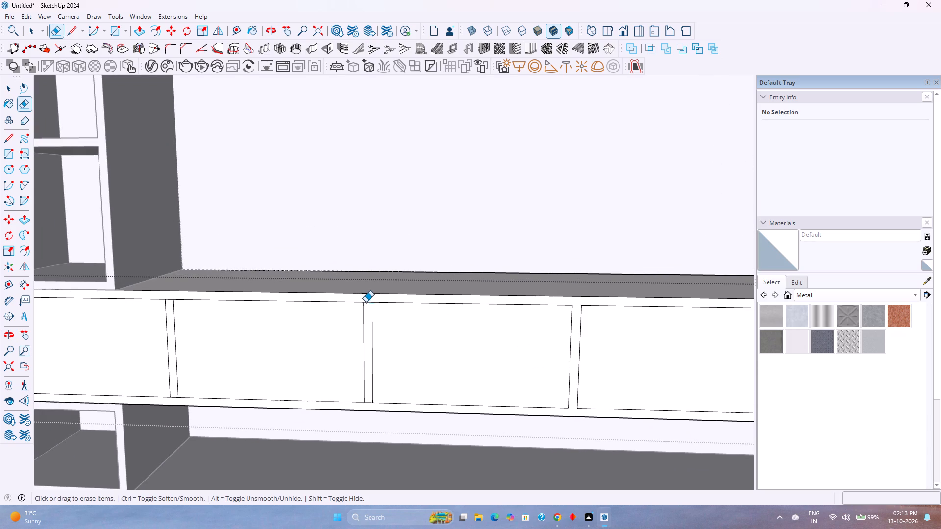
{"action": "left_click", "coordinate": [366, 302]}
{"action": "left_click", "coordinate": [366, 403]}
{"action": "scroll", "coordinate": [165, 304], "scroll_direction": "up", "scroll_amount": 3}
{"action": "left_click", "coordinate": [173, 298]}
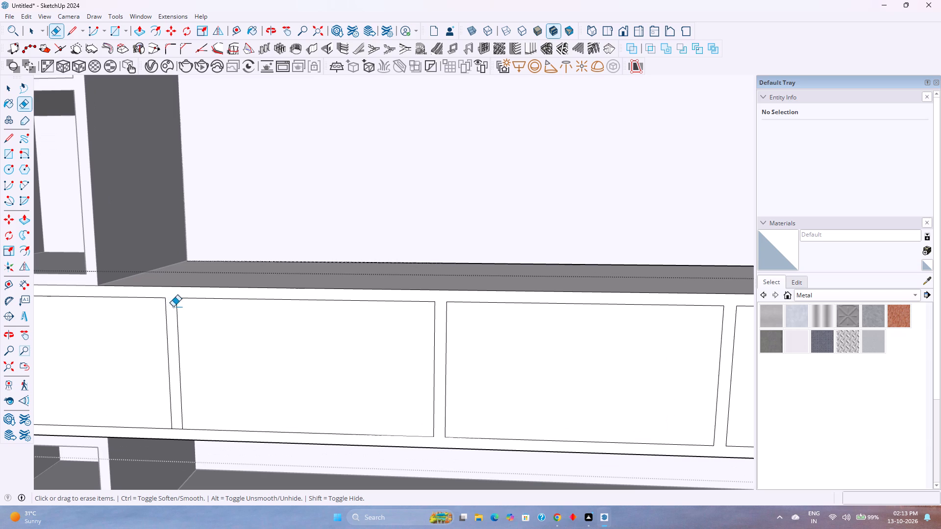
{"action": "left_click", "coordinate": [179, 430]}
Push the long box's bay face at the cabinet end inward 1'7", using the cabinet compartment's back face as the depth reference.
{"action": "scroll", "coordinate": [198, 385], "scroll_direction": "down", "scroll_amount": 3}
{"action": "middle_click_drag", "start_coordinate": [198, 385], "coordinate": [339, 369], "text": "shift"}
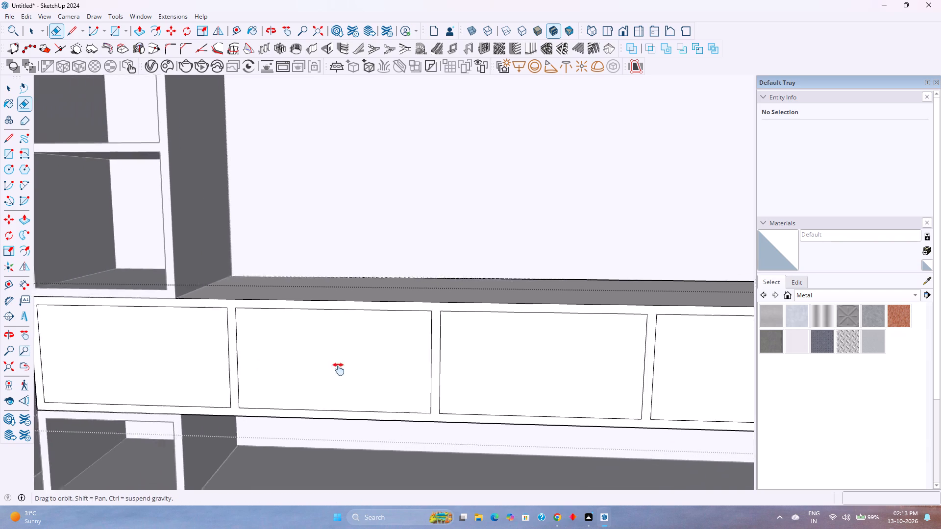
{"action": "middle_click_drag", "start_coordinate": [339, 369], "coordinate": [443, 369], "text": "shift"}
{"action": "middle_click", "coordinate": [444, 369], "text": "shift"}
{"action": "middle_click", "coordinate": [448, 371], "text": "shift"}
{"action": "scroll", "coordinate": [450, 372], "scroll_direction": "down", "scroll_amount": 1}
{"action": "middle_click_drag", "start_coordinate": [450, 373], "coordinate": [285, 368], "text": "shift"}
{"action": "scroll", "coordinate": [283, 367], "scroll_direction": "down", "scroll_amount": 3}
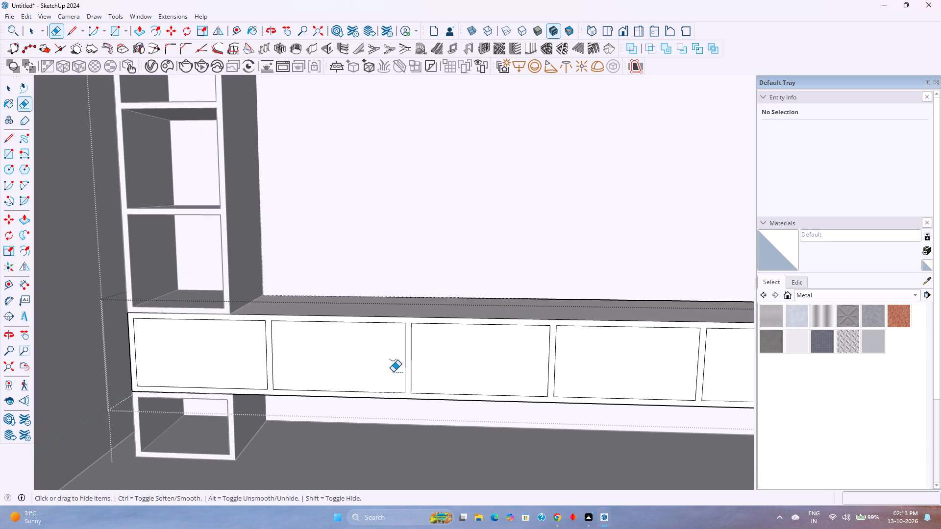
{"action": "middle_click_drag", "start_coordinate": [351, 380], "coordinate": [268, 386], "text": "shift"}
{"action": "middle_click", "coordinate": [268, 386], "text": "shift"}
{"action": "scroll", "coordinate": [266, 386], "scroll_direction": "down", "scroll_amount": 2}
{"action": "middle_click_drag", "start_coordinate": [390, 394], "coordinate": [272, 392], "text": "shift"}
{"action": "key", "text": "p"}
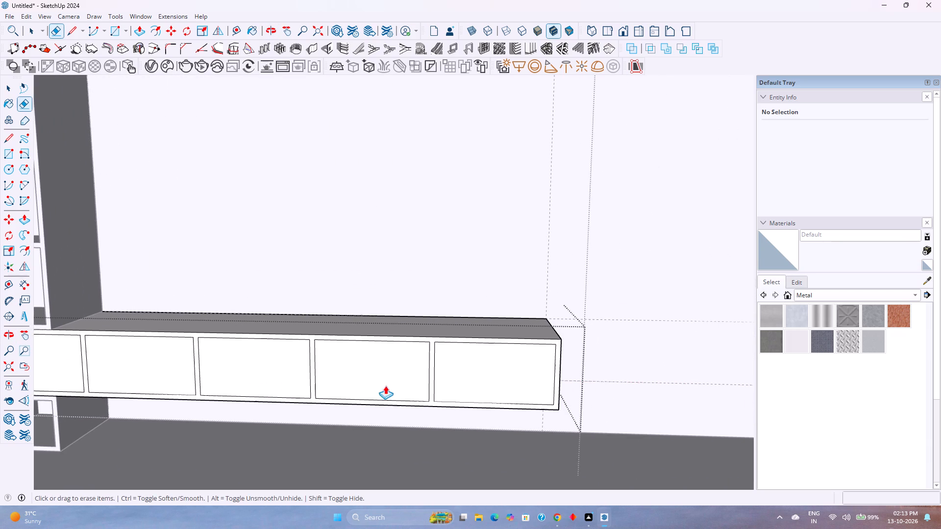
{"action": "double_click", "coordinate": [485, 390]}
{"action": "key", "text": "ctrl+z"}
{"action": "middle_click_drag", "start_coordinate": [477, 388], "coordinate": [644, 422], "text": "shift"}
{"action": "left_click", "coordinate": [145, 386]}
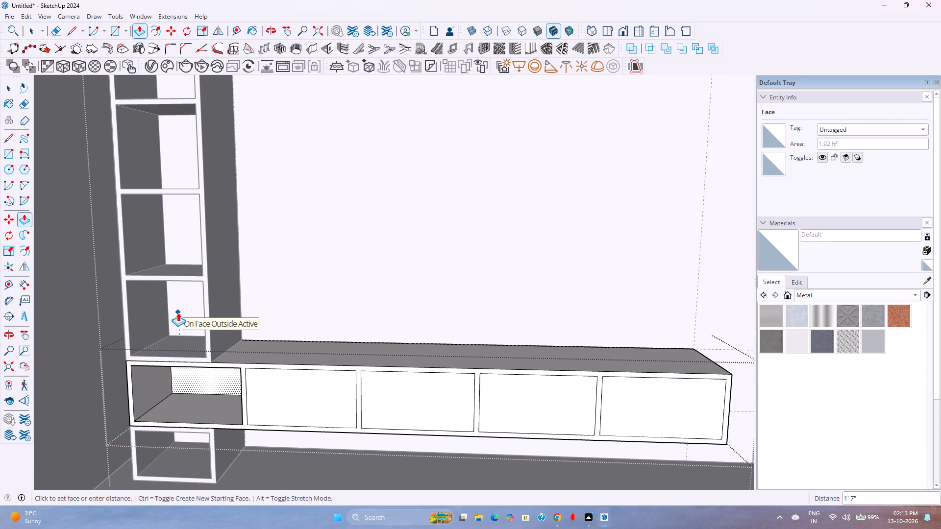
{"action": "left_click", "coordinate": [178, 313]}
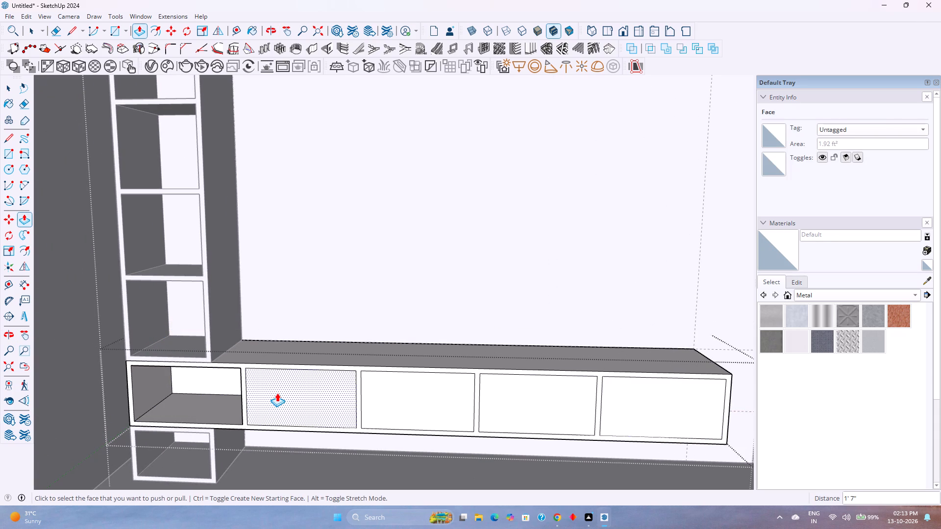
Push the other four bay faces of the long box inward by the same 1'7" depth.
{"action": "double_click", "coordinate": [277, 393]}
{"action": "double_click", "coordinate": [421, 399]}
{"action": "double_click", "coordinate": [546, 402]}
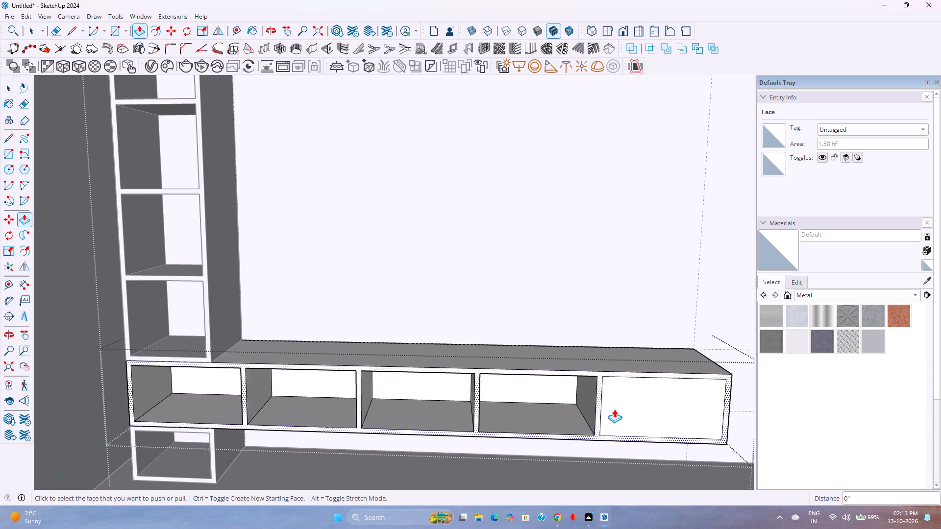
{"action": "double_click", "coordinate": [645, 408]}
Pull the long box's front frame face forward 3" past the cabinet front and close the box's group.
{"action": "middle_click_drag", "start_coordinate": [446, 395], "coordinate": [307, 440]}
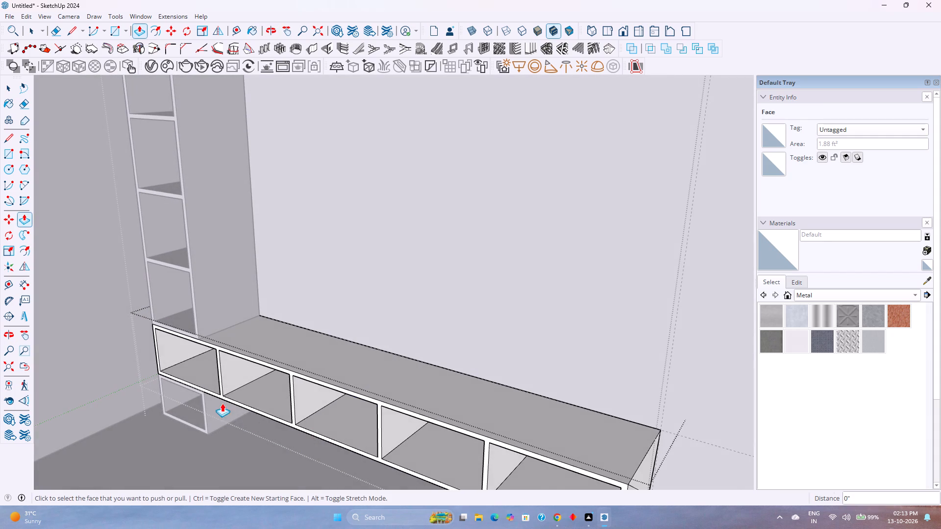
{"action": "scroll", "coordinate": [190, 393], "scroll_direction": "up", "scroll_amount": 1}
{"action": "middle_click_drag", "start_coordinate": [190, 393], "coordinate": [284, 371]}
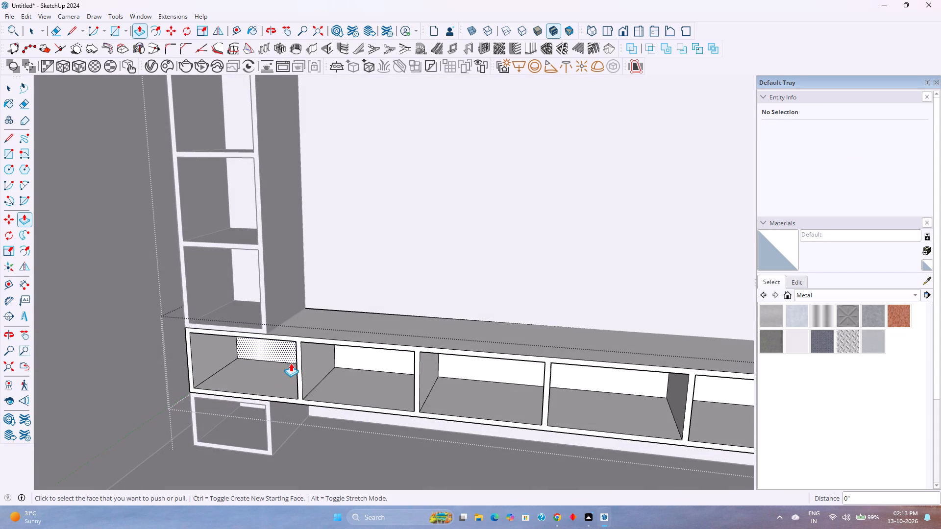
{"action": "scroll", "coordinate": [303, 355], "scroll_direction": "up", "scroll_amount": 3}
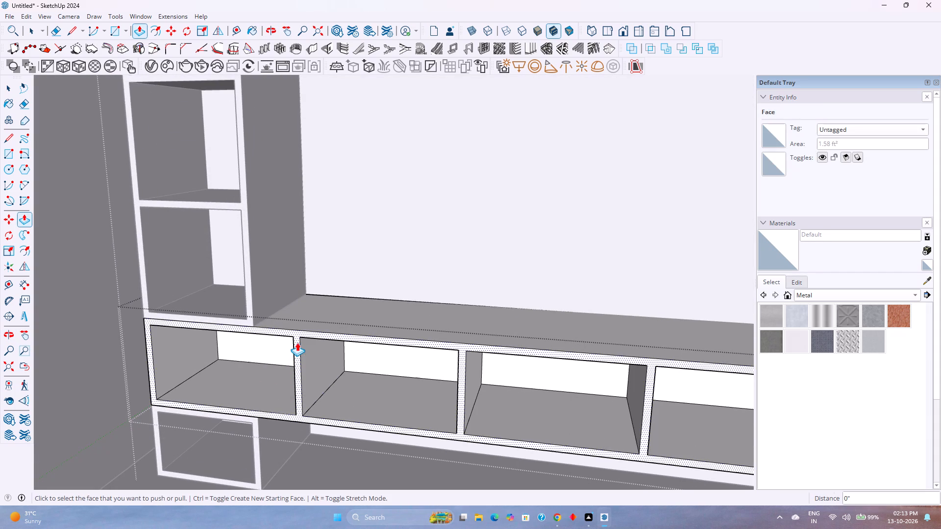
{"action": "left_click", "coordinate": [297, 339]}
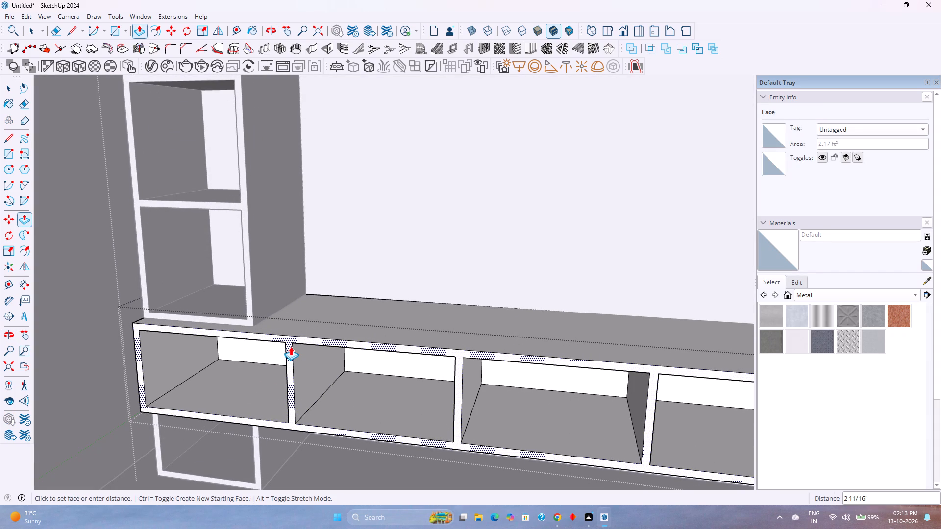
{"action": "scroll", "coordinate": [291, 346], "scroll_direction": "down", "scroll_amount": 2}
{"action": "key", "text": "3"}
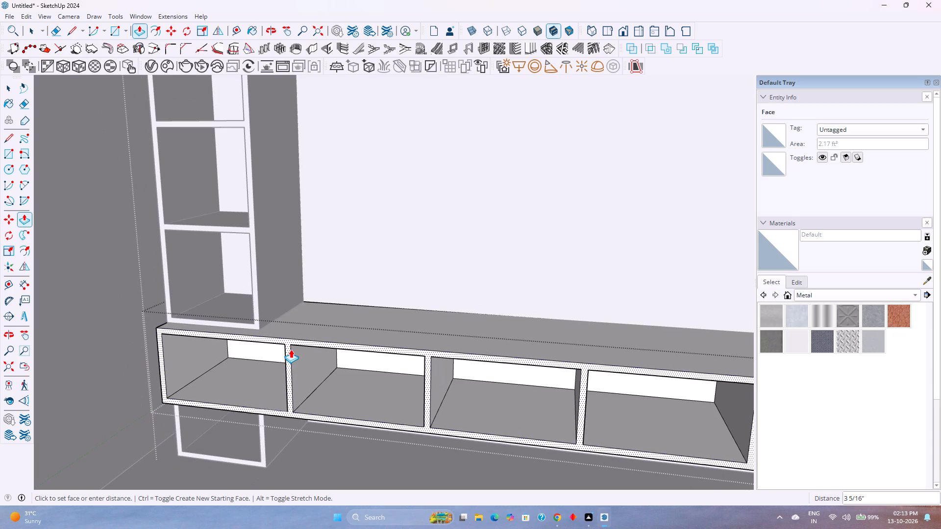
{"action": "key", "text": "Return"}
{"action": "key", "text": "space"}
{"action": "middle_click_drag", "start_coordinate": [251, 342], "coordinate": [237, 355]}
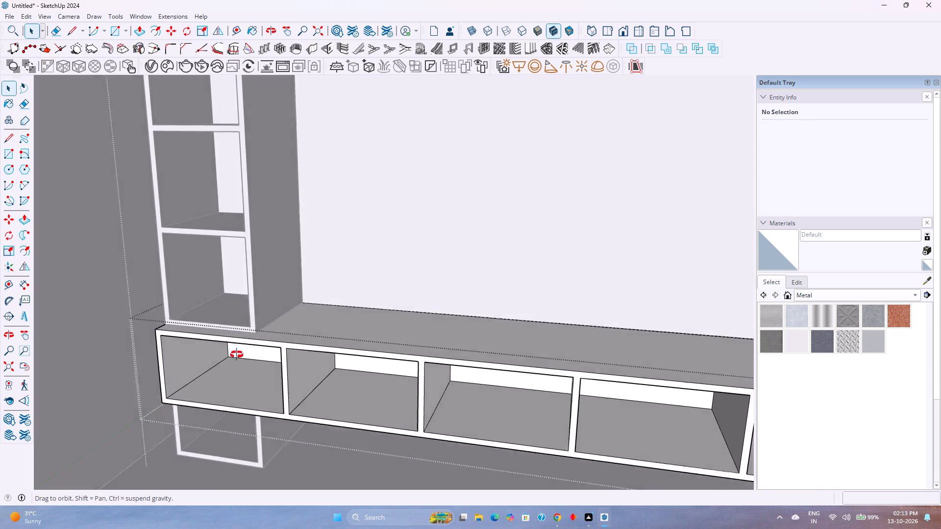
{"action": "middle_click_drag", "start_coordinate": [237, 355], "coordinate": [281, 379]}
{"action": "middle_click_drag", "start_coordinate": [281, 377], "coordinate": [281, 370]}
{"action": "scroll", "coordinate": [281, 370], "scroll_direction": "down", "scroll_amount": 2}
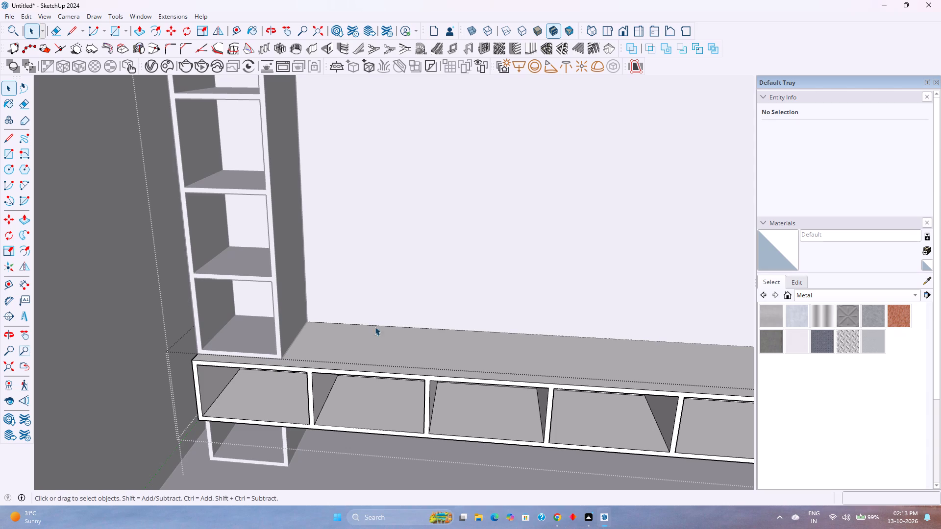
{"action": "left_click", "coordinate": [399, 291]}
Open the cabinet's group and push the floor face of the compartment directly above the long box down 1", removing that panel.
{"action": "double_click", "coordinate": [284, 331]}
{"action": "middle_click_drag", "start_coordinate": [268, 411], "coordinate": [261, 342]}
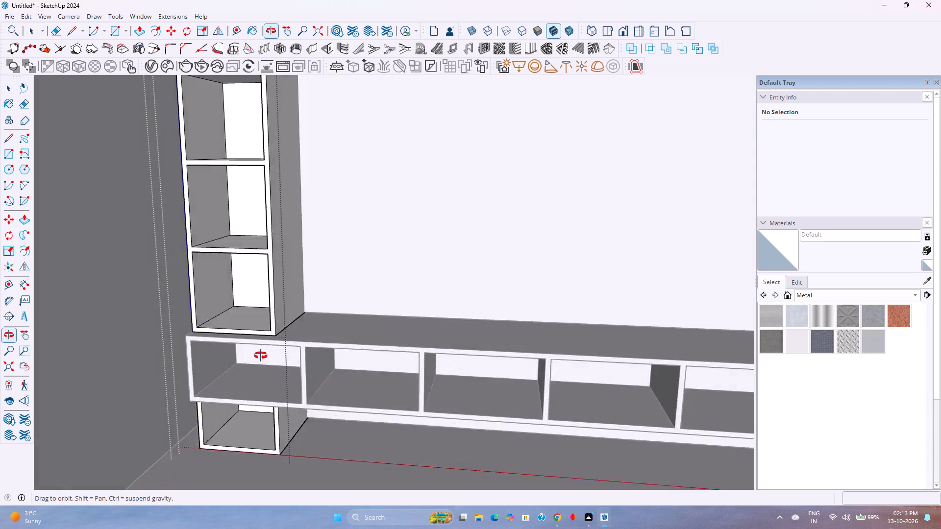
{"action": "middle_click_drag", "start_coordinate": [261, 342], "coordinate": [268, 305]}
{"action": "middle_click", "coordinate": [268, 304]}
{"action": "middle_click_drag", "start_coordinate": [283, 367], "coordinate": [283, 385]}
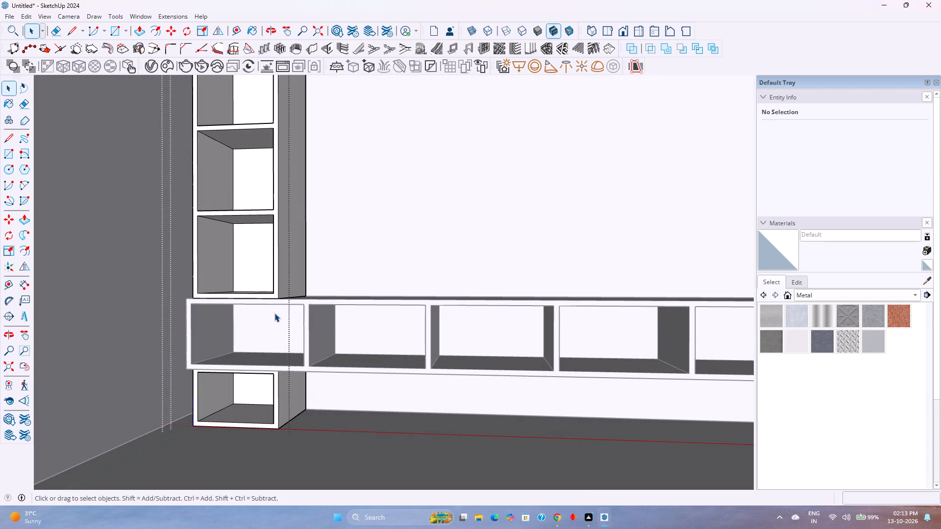
{"action": "middle_click_drag", "start_coordinate": [274, 313], "coordinate": [275, 380], "text": "shift"}
{"action": "middle_click_drag", "start_coordinate": [261, 358], "coordinate": [267, 411]}
{"action": "scroll", "coordinate": [238, 382], "scroll_direction": "up", "scroll_amount": 3}
{"action": "left_click", "coordinate": [238, 382]}
{"action": "key", "text": "p"}
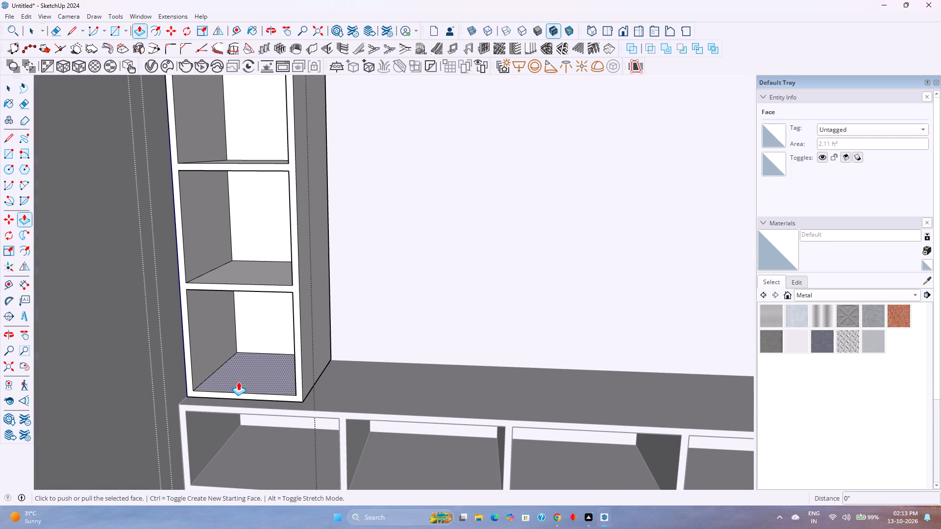
{"action": "left_click", "coordinate": [238, 382]}
{"action": "left_click", "coordinate": [240, 387]}
Push the ceiling face of the cabinet compartment below the long box up 1", removing its top panel.
{"action": "scroll", "coordinate": [240, 387], "scroll_direction": "down", "scroll_amount": 3}
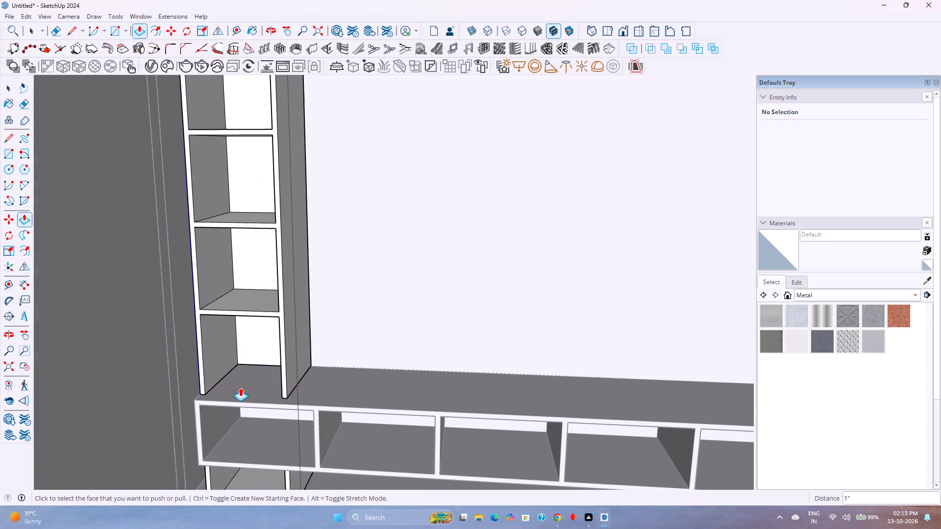
{"action": "middle_click_drag", "start_coordinate": [267, 421], "coordinate": [291, 409]}
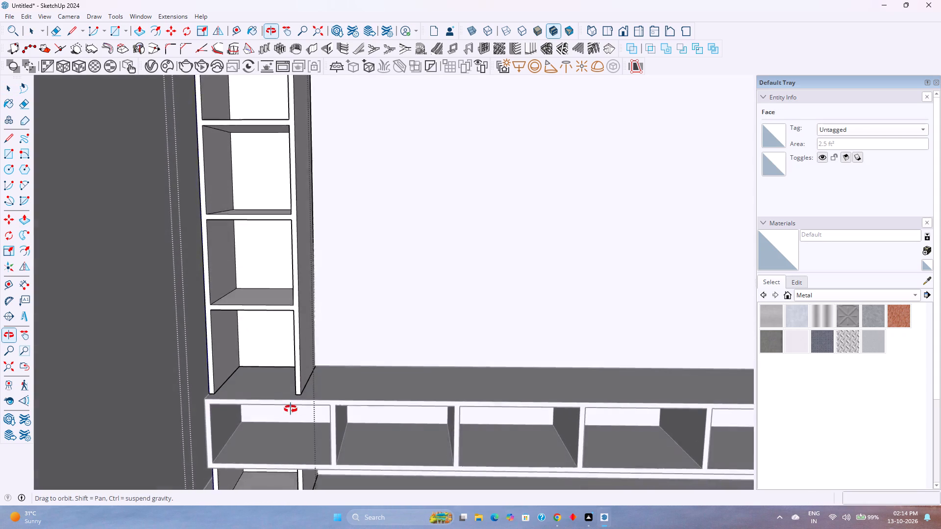
{"action": "middle_click_drag", "start_coordinate": [291, 409], "coordinate": [246, 348]}
{"action": "middle_click_drag", "start_coordinate": [257, 456], "coordinate": [253, 394]}
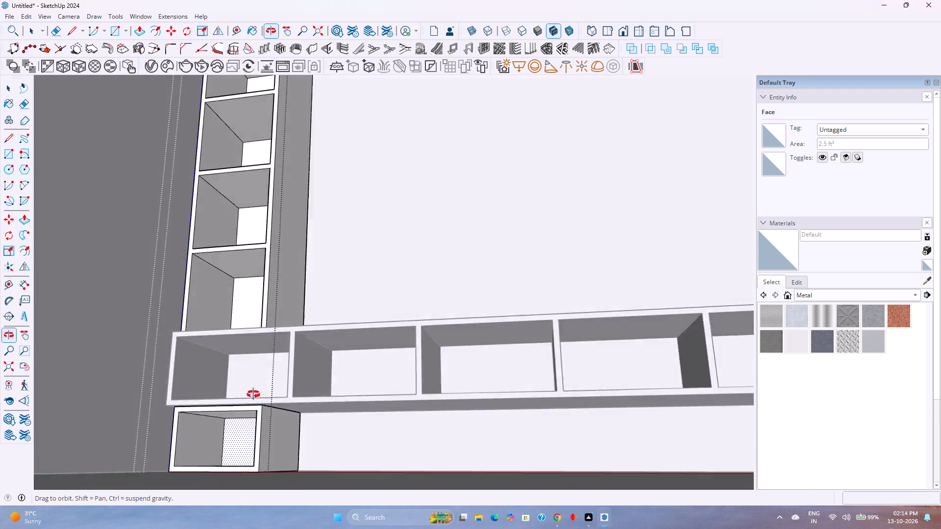
{"action": "middle_click_drag", "start_coordinate": [253, 394], "coordinate": [274, 435]}
{"action": "scroll", "coordinate": [235, 452], "scroll_direction": "up", "scroll_amount": 7}
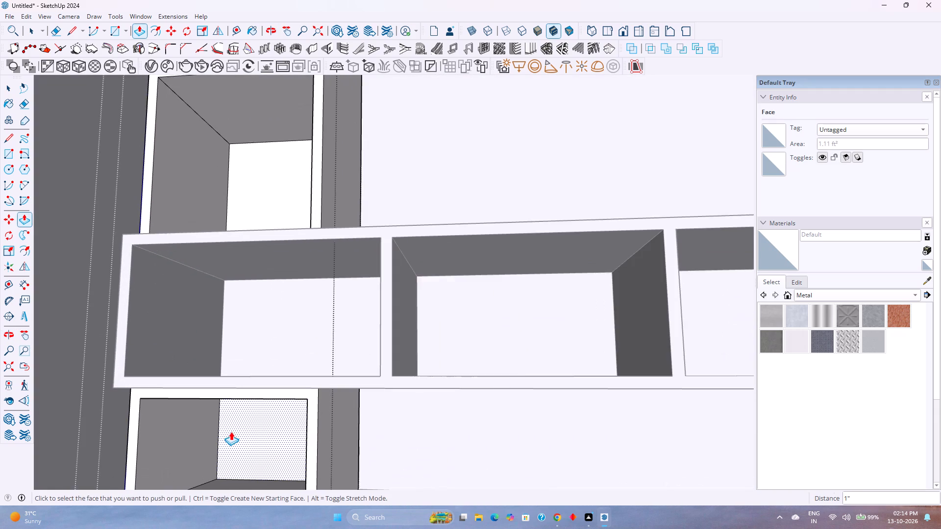
{"action": "middle_click_drag", "start_coordinate": [226, 412], "coordinate": [230, 365]}
{"action": "middle_click_drag", "start_coordinate": [237, 362], "coordinate": [244, 437]}
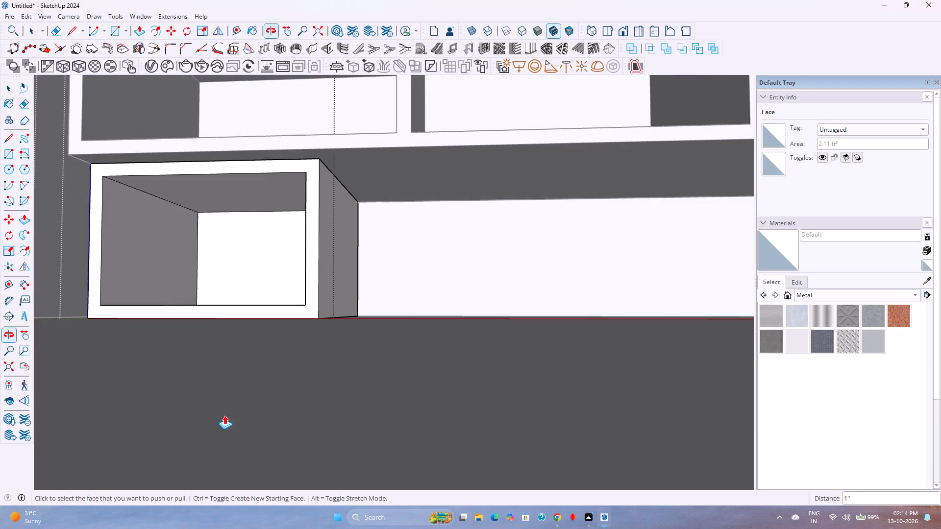
{"action": "middle_click_drag", "start_coordinate": [227, 315], "coordinate": [223, 477], "text": "shift"}
{"action": "scroll", "coordinate": [227, 315], "scroll_direction": "down", "scroll_amount": 1, "text": "shift"}
{"action": "scroll", "coordinate": [214, 361], "scroll_direction": "up", "scroll_amount": 4}
{"action": "middle_click_drag", "start_coordinate": [214, 361], "coordinate": [217, 351]}
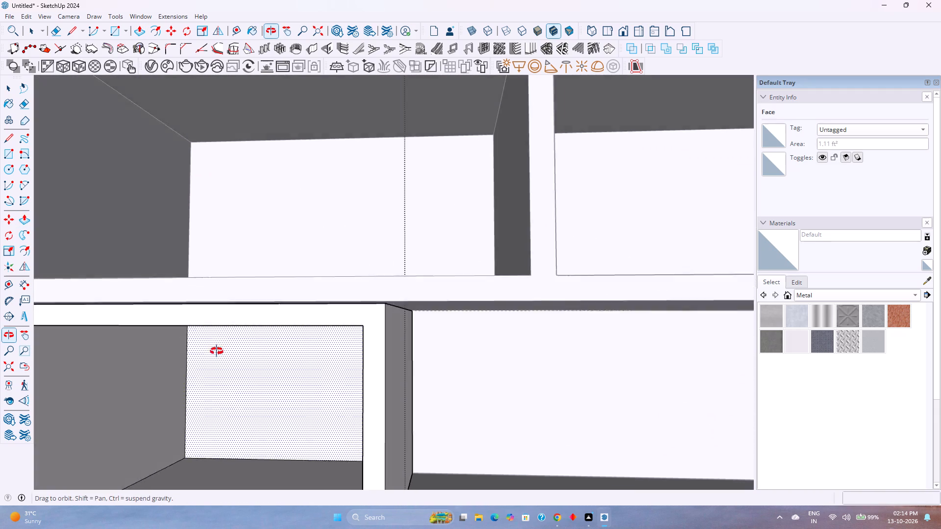
{"action": "middle_click_drag", "start_coordinate": [217, 351], "coordinate": [229, 322]}
{"action": "left_click", "coordinate": [255, 302]}
{"action": "left_click", "coordinate": [245, 277]}
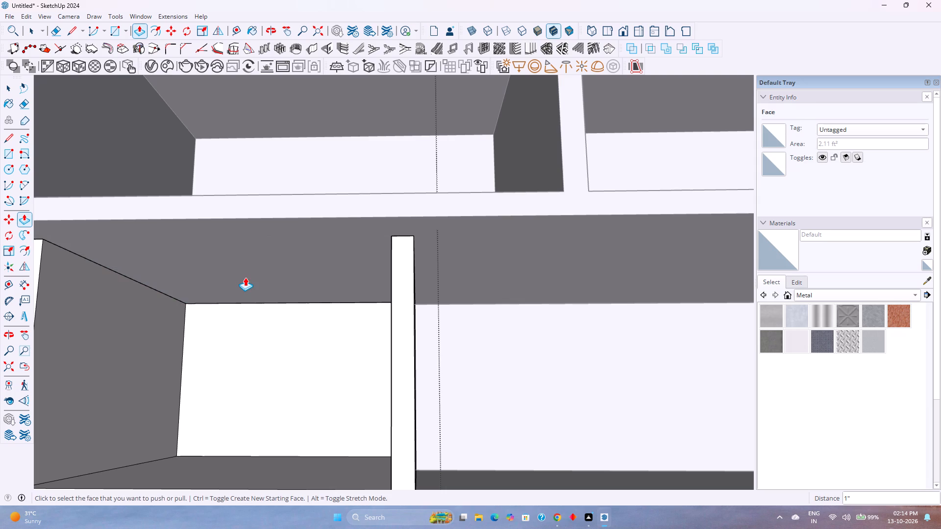
Close the cabinet's group and fit the whole model in view to examine the shelving unit inside the room.
{"action": "key", "text": "space"}
{"action": "scroll", "coordinate": [277, 285], "scroll_direction": "down", "scroll_amount": 7}
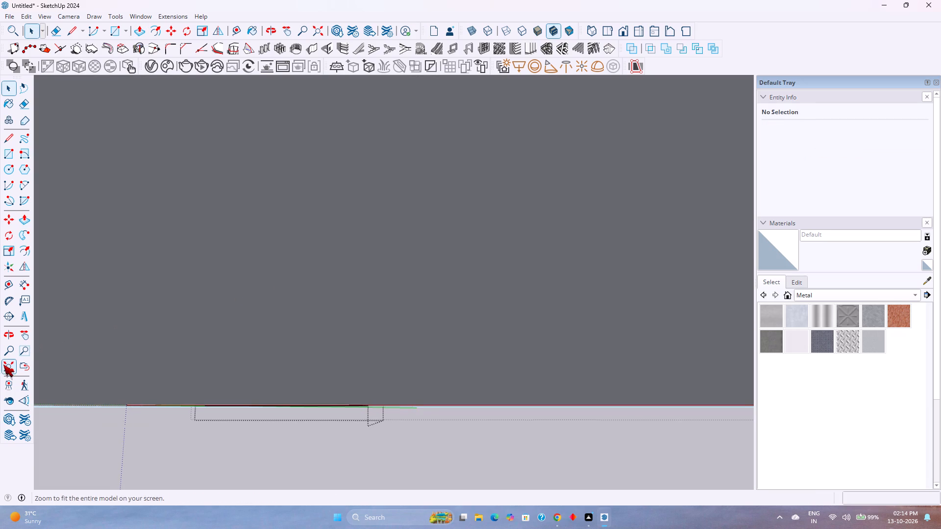
{"action": "left_click", "coordinate": [5, 365]}
{"action": "middle_click_drag", "start_coordinate": [174, 318], "coordinate": [174, 361]}
{"action": "scroll", "coordinate": [177, 321], "scroll_direction": "down", "scroll_amount": 1}
{"action": "key", "text": "Escape"}
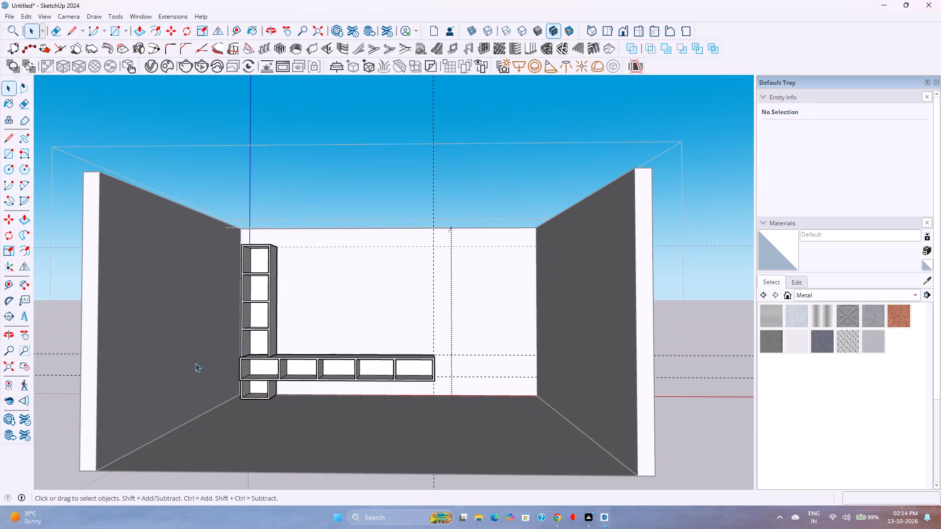
{"action": "key", "text": "Escape"}
{"action": "middle_click_drag", "start_coordinate": [322, 355], "coordinate": [231, 368], "text": "shift"}
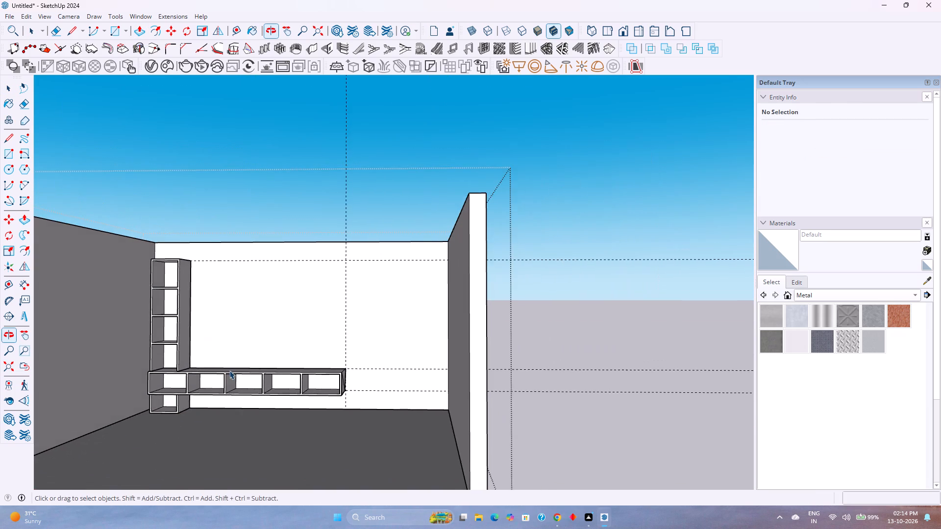
{"action": "scroll", "coordinate": [220, 377], "scroll_direction": "up", "scroll_amount": 3}
{"action": "middle_click_drag", "start_coordinate": [212, 376], "coordinate": [254, 363]}
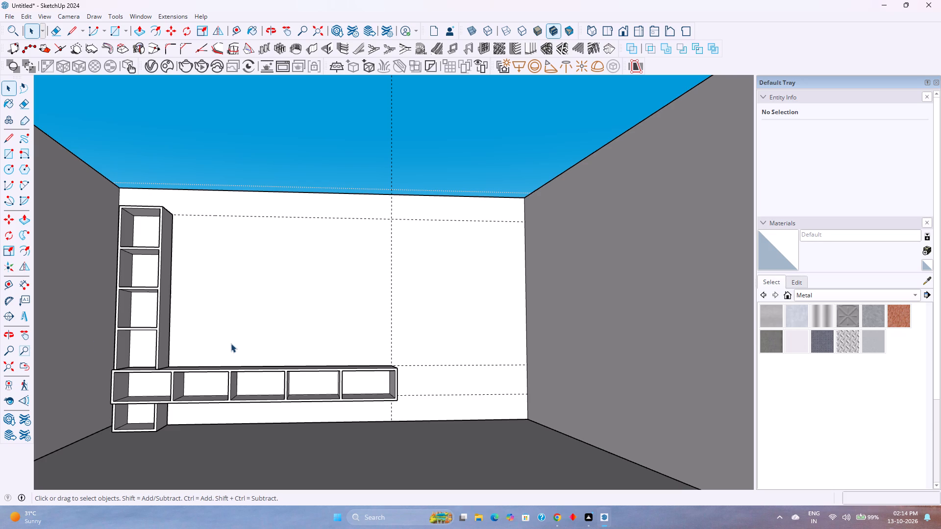
Examine the cabinet and the open bays of the long box inside the room.
{"action": "middle_click_drag", "start_coordinate": [223, 345], "coordinate": [205, 396]}
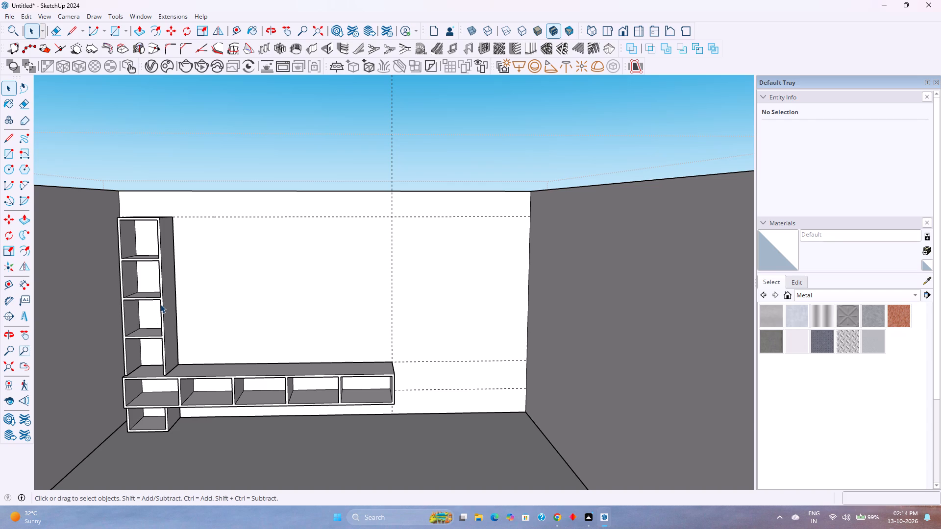
{"action": "middle_click_drag", "start_coordinate": [180, 389], "coordinate": [161, 342]}
{"action": "scroll", "coordinate": [254, 372], "scroll_direction": "up", "scroll_amount": 5}
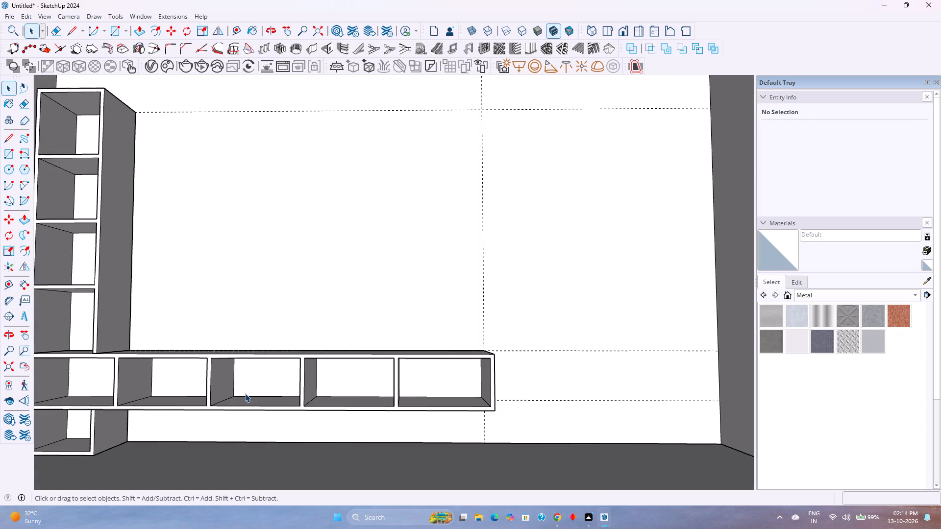
{"action": "middle_click_drag", "start_coordinate": [245, 393], "coordinate": [252, 441]}
{"action": "middle_click", "coordinate": [252, 441]}
{"action": "scroll", "coordinate": [231, 417], "scroll_direction": "down", "scroll_amount": 2}
{"action": "middle_click_drag", "start_coordinate": [231, 417], "coordinate": [240, 411]}
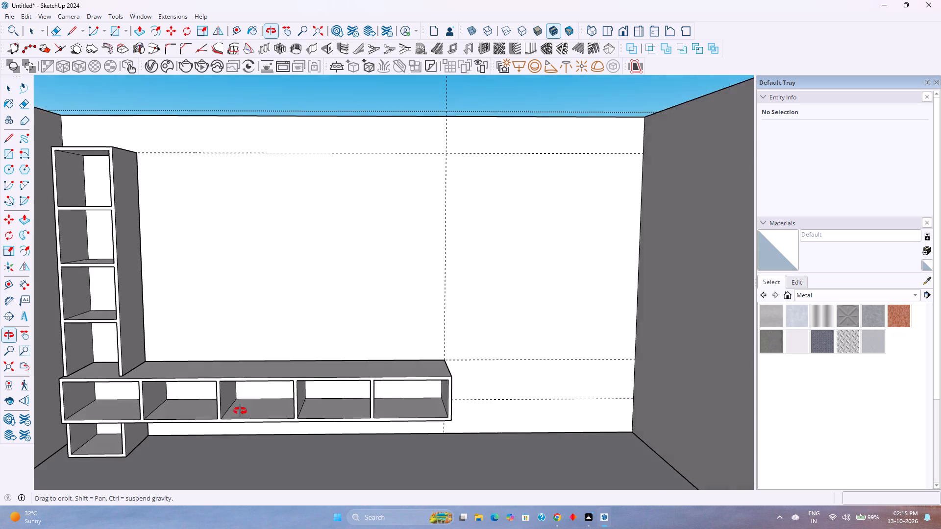
{"action": "middle_click_drag", "start_coordinate": [240, 411], "coordinate": [237, 394]}
{"action": "middle_click", "coordinate": [237, 394]}
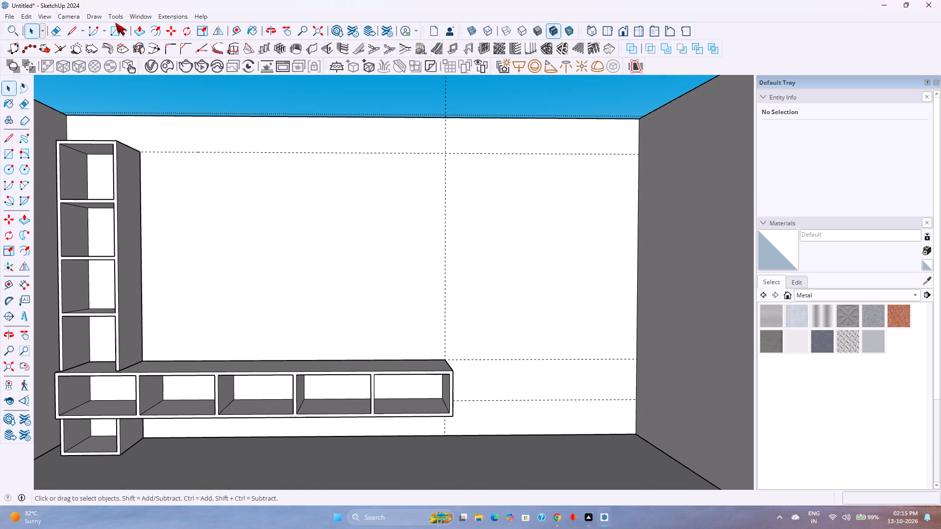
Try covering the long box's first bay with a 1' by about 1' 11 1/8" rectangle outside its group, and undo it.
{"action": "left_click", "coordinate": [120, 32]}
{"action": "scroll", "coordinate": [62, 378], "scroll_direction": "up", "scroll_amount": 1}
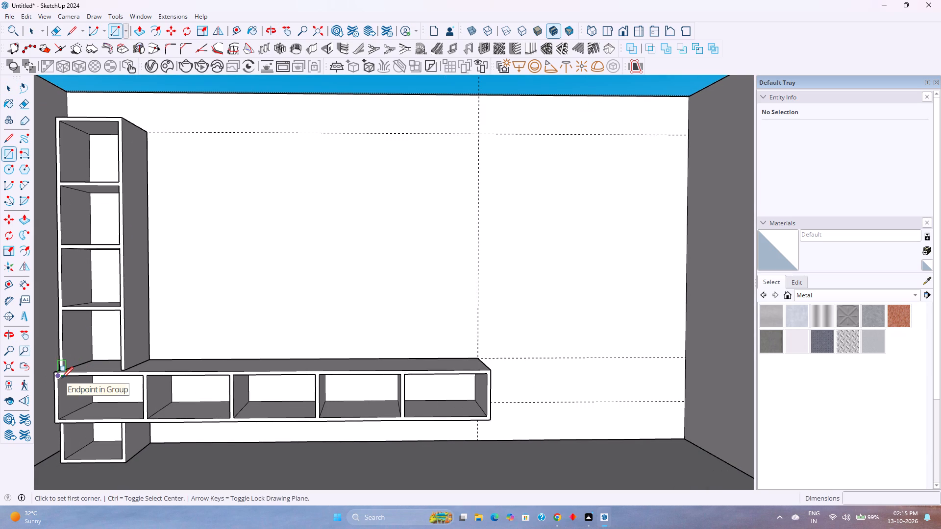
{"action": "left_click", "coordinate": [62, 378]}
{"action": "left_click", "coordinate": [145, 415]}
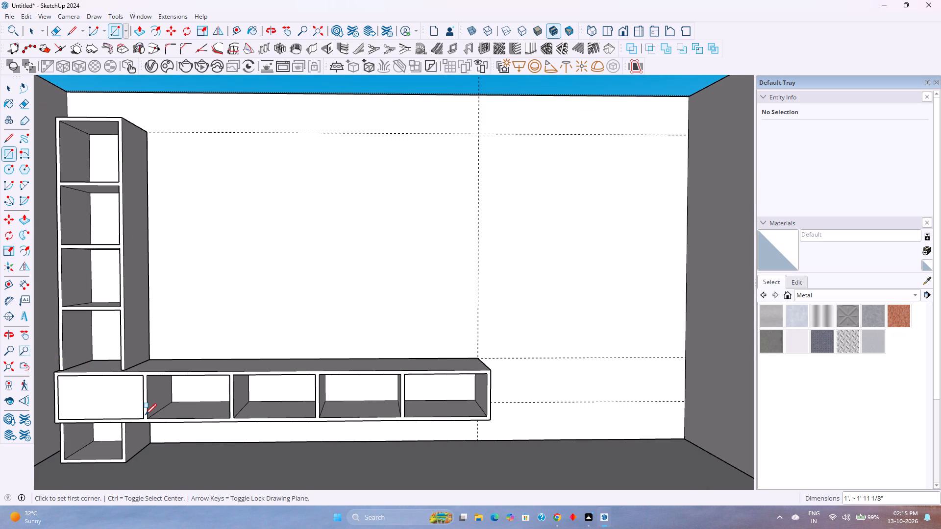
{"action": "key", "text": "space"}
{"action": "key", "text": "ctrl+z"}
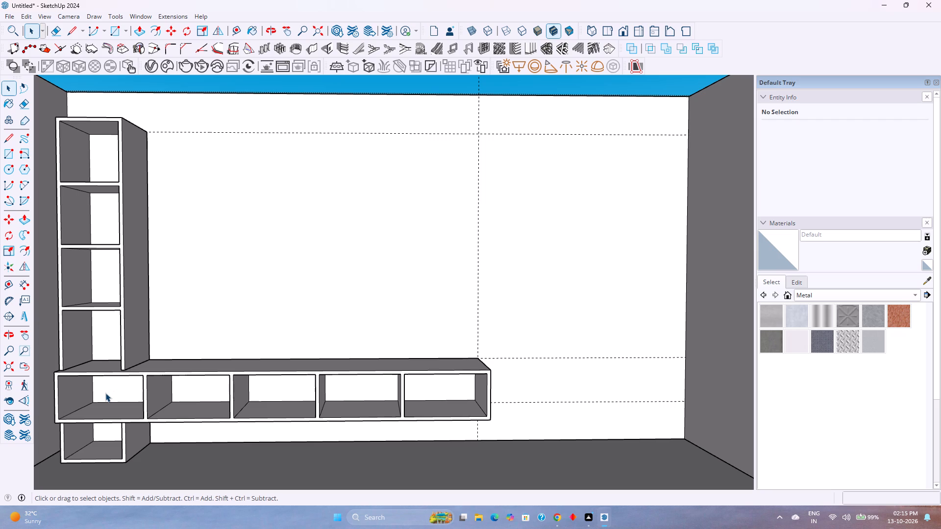
Open the nested group of the long box and draw a rectangle filling the first bay's front opening.
{"action": "left_click", "coordinate": [150, 376]}
{"action": "double_click", "coordinate": [150, 376]}
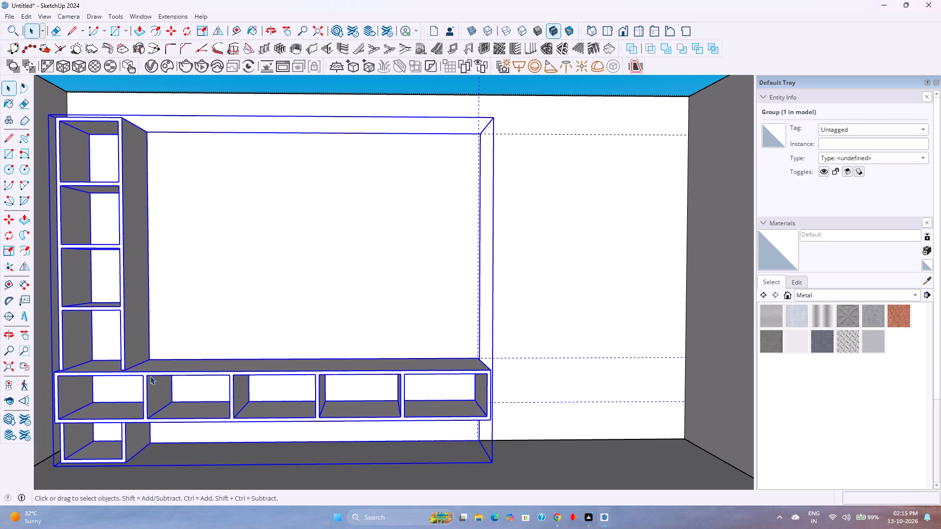
{"action": "left_click", "coordinate": [150, 376]}
{"action": "middle_click_drag", "start_coordinate": [150, 375], "coordinate": [139, 419]}
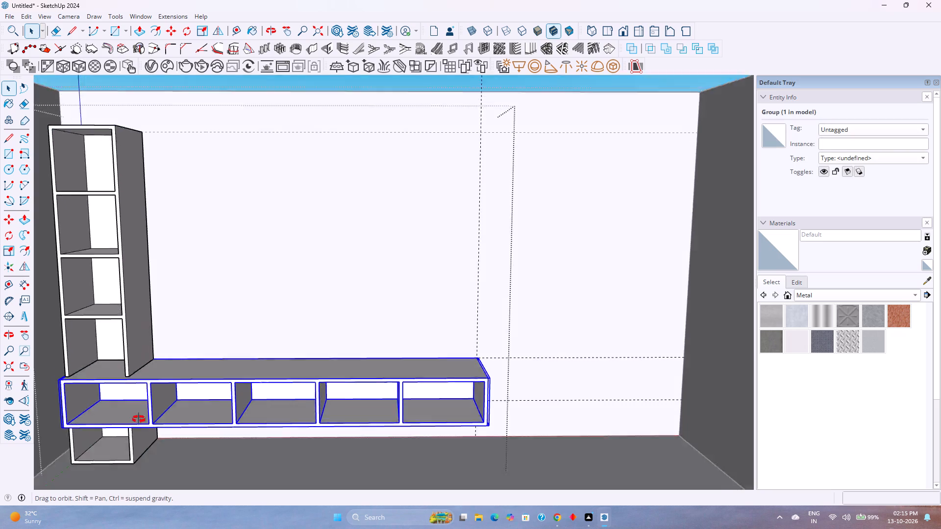
{"action": "middle_click_drag", "start_coordinate": [139, 419], "coordinate": [118, 450]}
{"action": "middle_click", "coordinate": [118, 450]}
{"action": "double_click", "coordinate": [165, 377]}
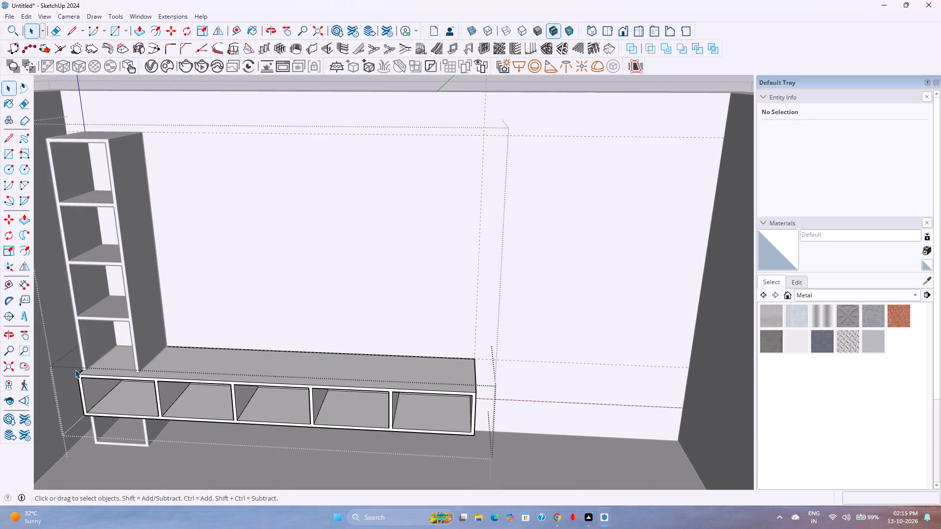
{"action": "middle_click_drag", "start_coordinate": [76, 367], "coordinate": [108, 297]}
{"action": "middle_click", "coordinate": [108, 297]}
{"action": "left_click", "coordinate": [113, 32]}
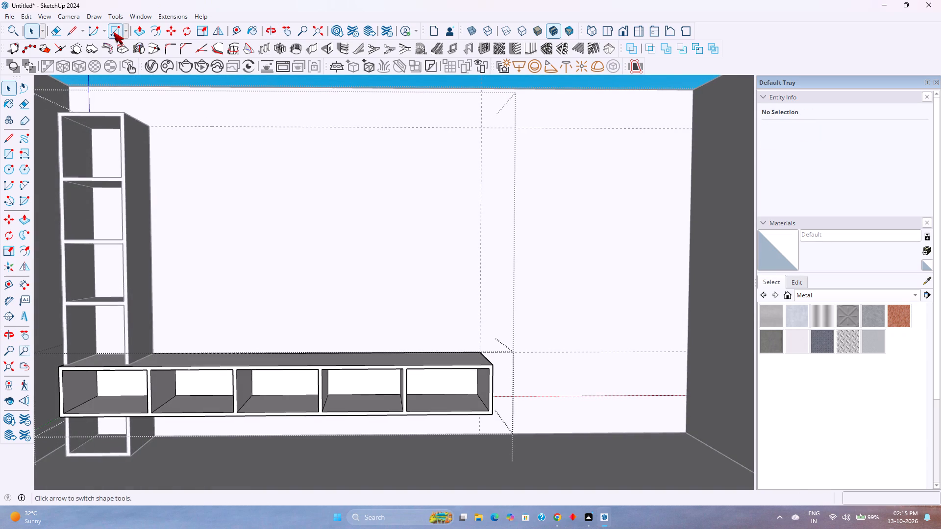
{"action": "left_click", "coordinate": [63, 373]}
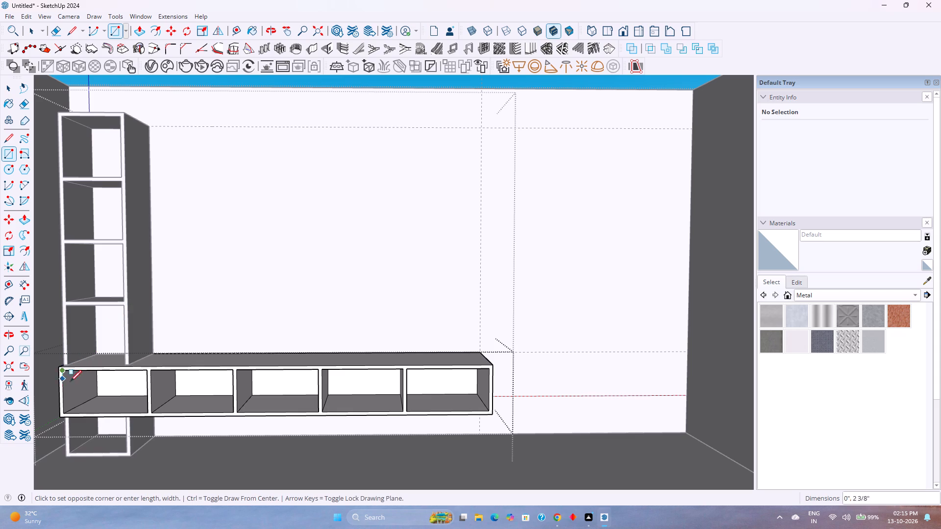
{"action": "left_click", "coordinate": [147, 412]}
{"action": "key", "text": "space"}
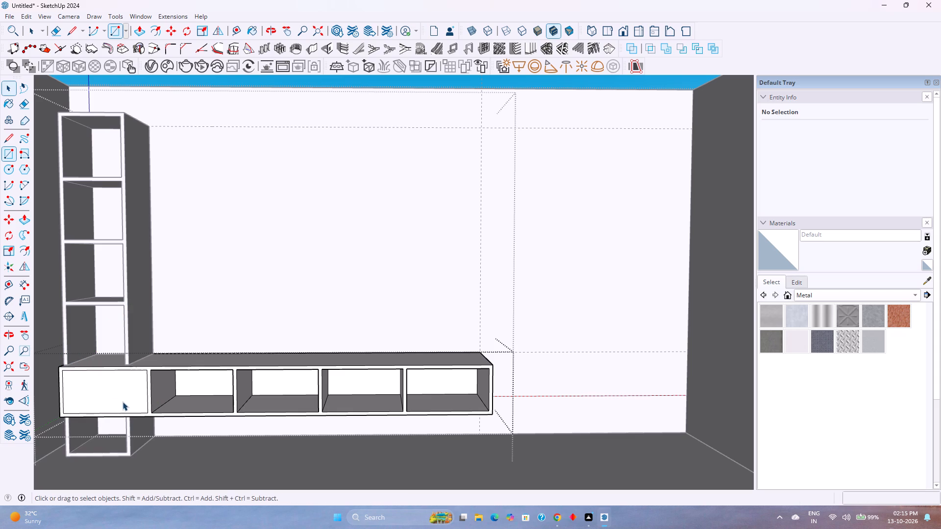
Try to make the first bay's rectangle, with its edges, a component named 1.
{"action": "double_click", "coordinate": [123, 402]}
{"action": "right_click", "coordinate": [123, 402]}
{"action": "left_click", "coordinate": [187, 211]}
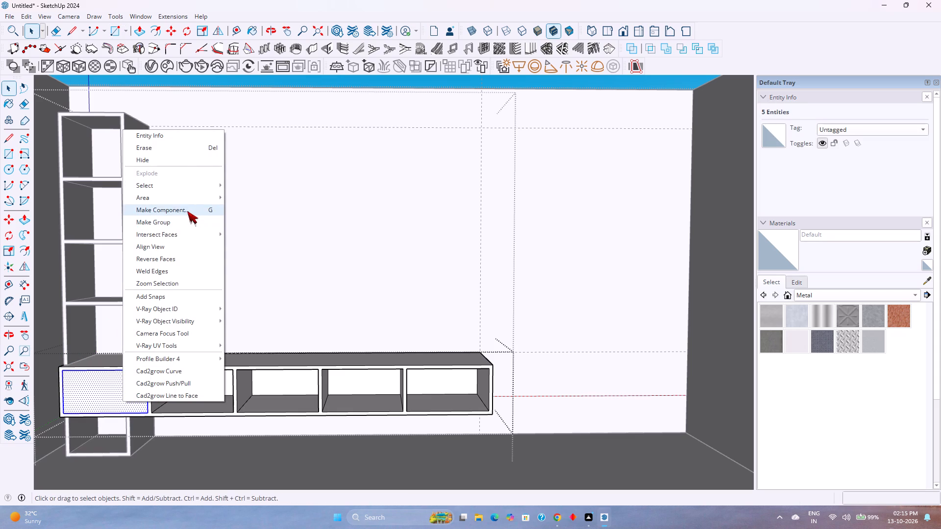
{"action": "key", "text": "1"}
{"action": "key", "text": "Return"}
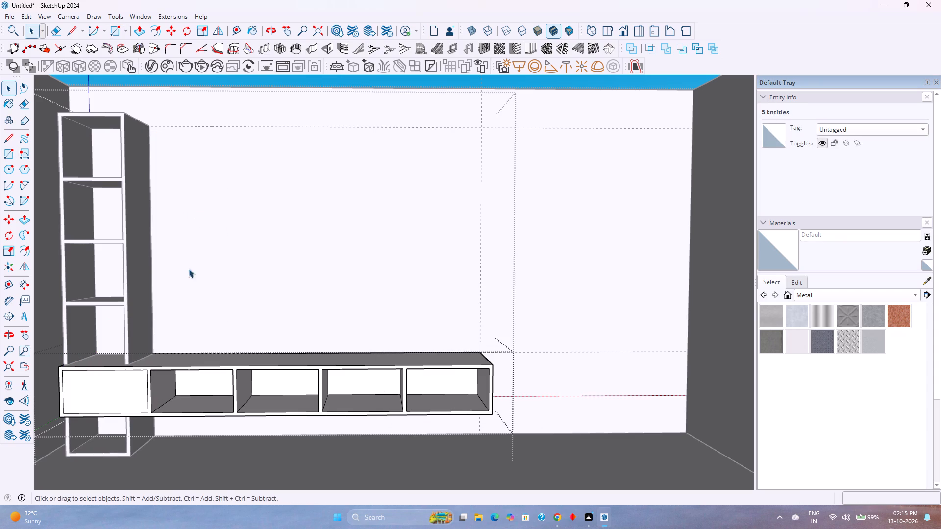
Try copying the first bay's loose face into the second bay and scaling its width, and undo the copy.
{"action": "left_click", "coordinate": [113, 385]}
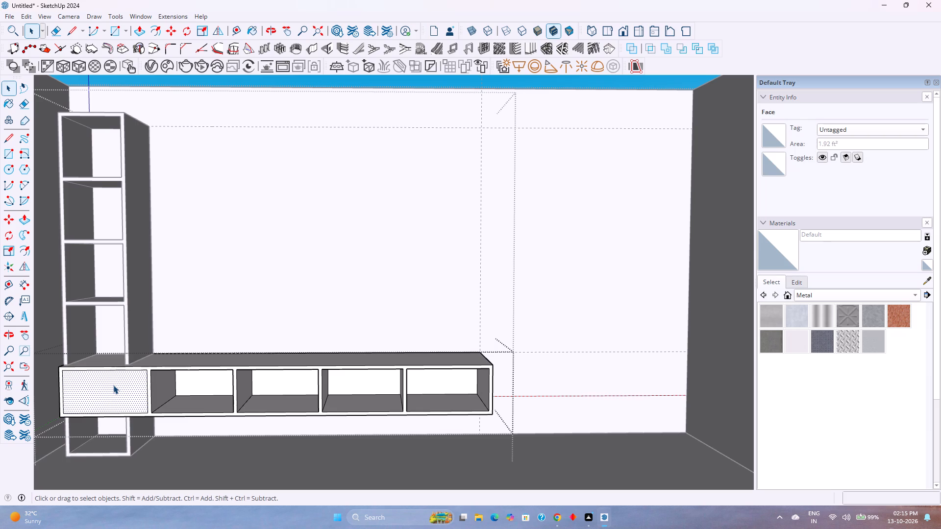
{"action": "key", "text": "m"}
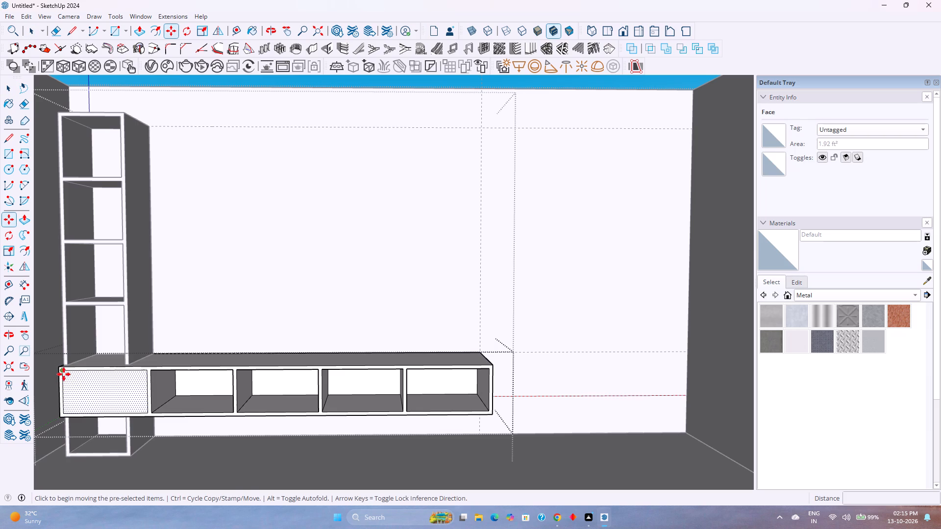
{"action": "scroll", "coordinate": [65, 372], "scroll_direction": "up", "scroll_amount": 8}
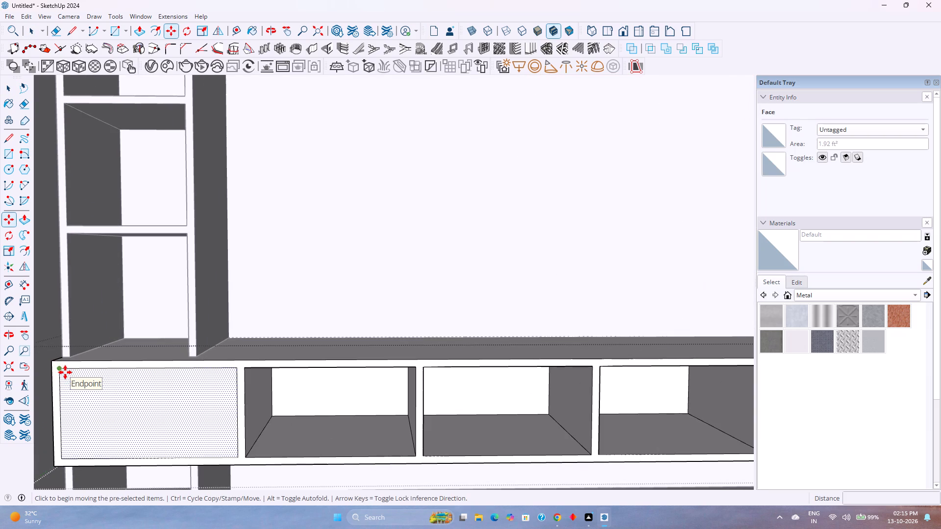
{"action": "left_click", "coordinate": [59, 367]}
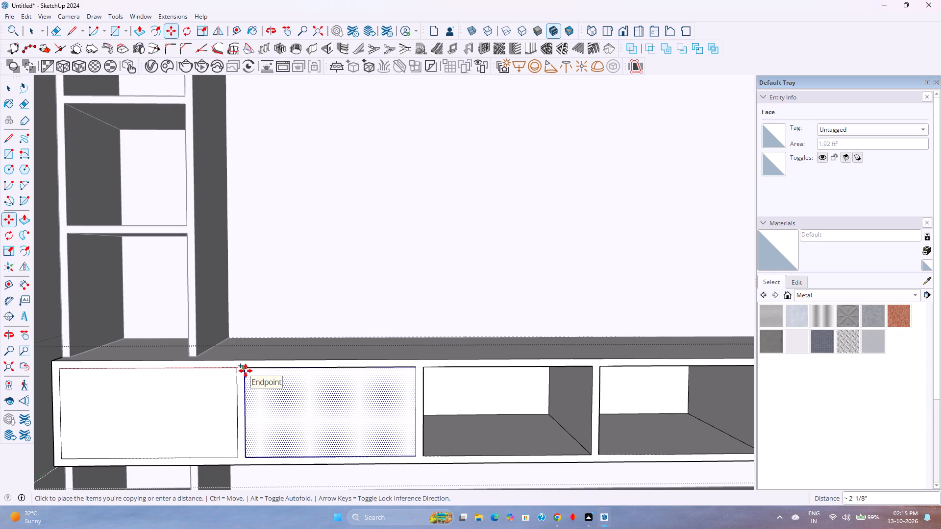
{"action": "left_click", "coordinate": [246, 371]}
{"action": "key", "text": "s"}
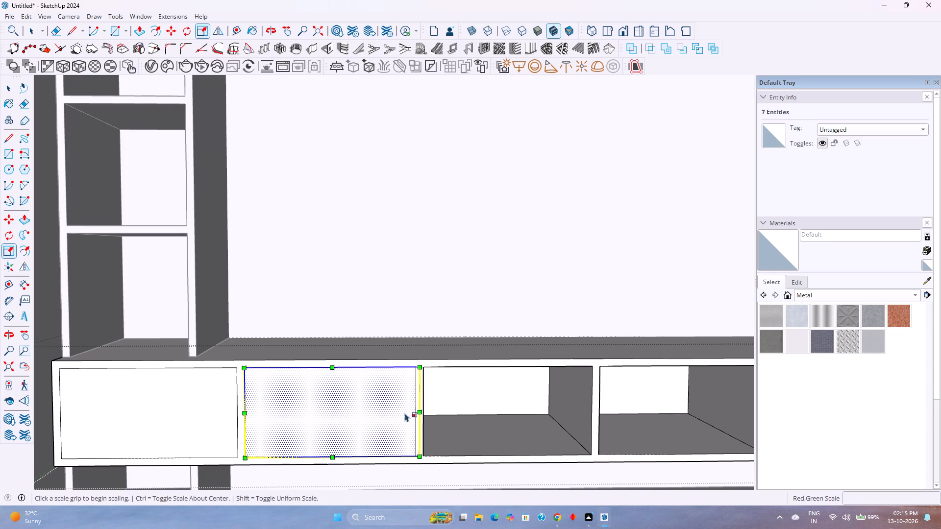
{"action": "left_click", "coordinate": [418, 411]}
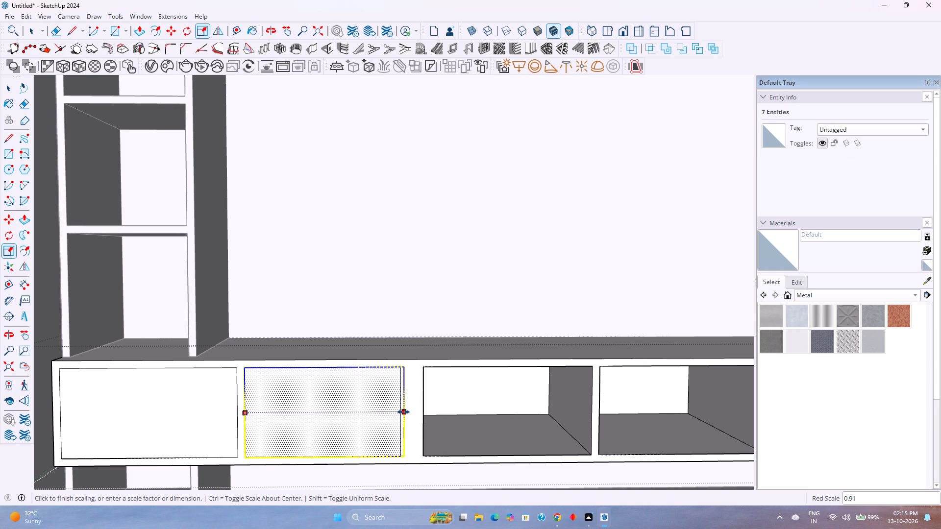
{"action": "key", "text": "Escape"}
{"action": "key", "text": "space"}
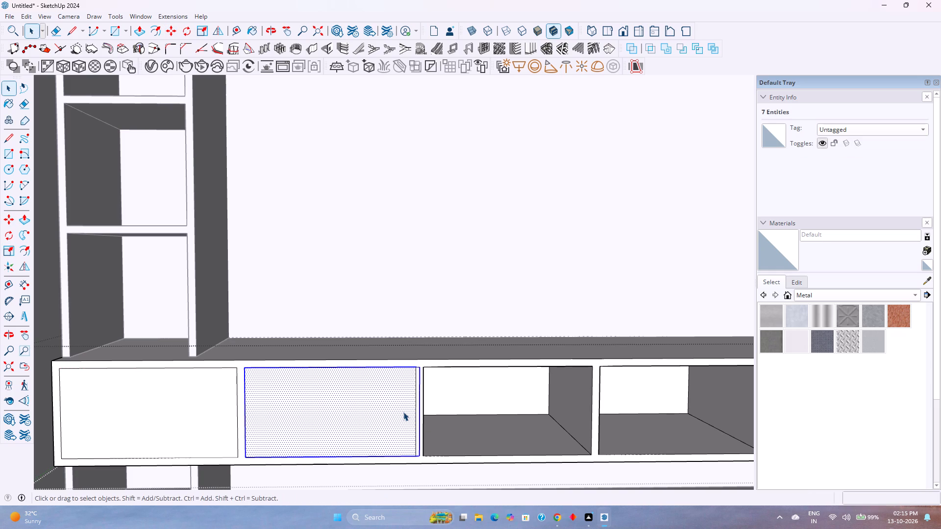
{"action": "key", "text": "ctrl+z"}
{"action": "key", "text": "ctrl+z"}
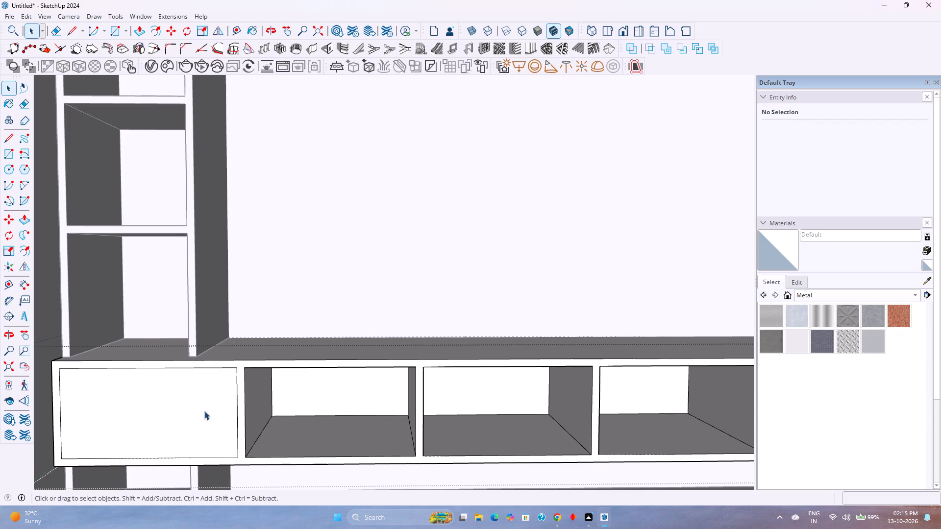
Group the first bay's rectangle with its edges and convert the group into a component named 1.
{"action": "double_click", "coordinate": [193, 408]}
{"action": "right_click", "coordinate": [193, 408]}
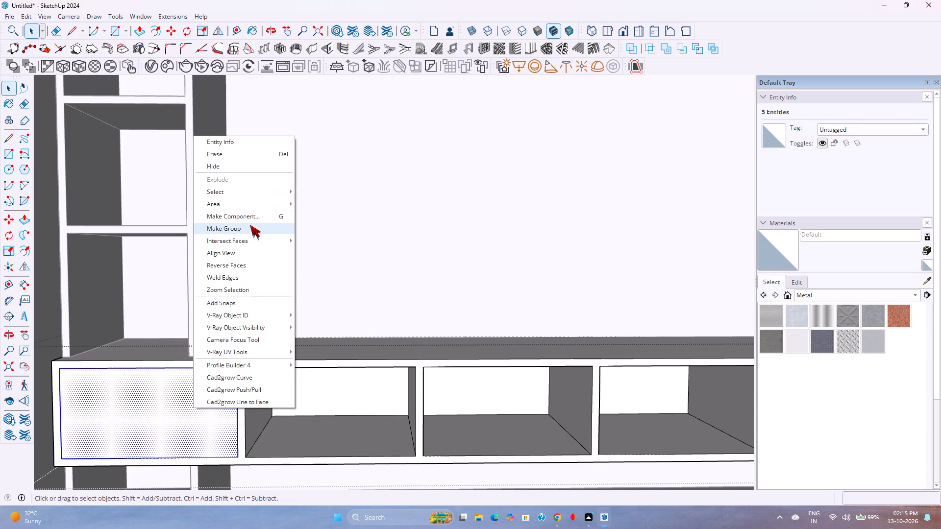
{"action": "left_click", "coordinate": [250, 225]}
{"action": "right_click", "coordinate": [168, 387]}
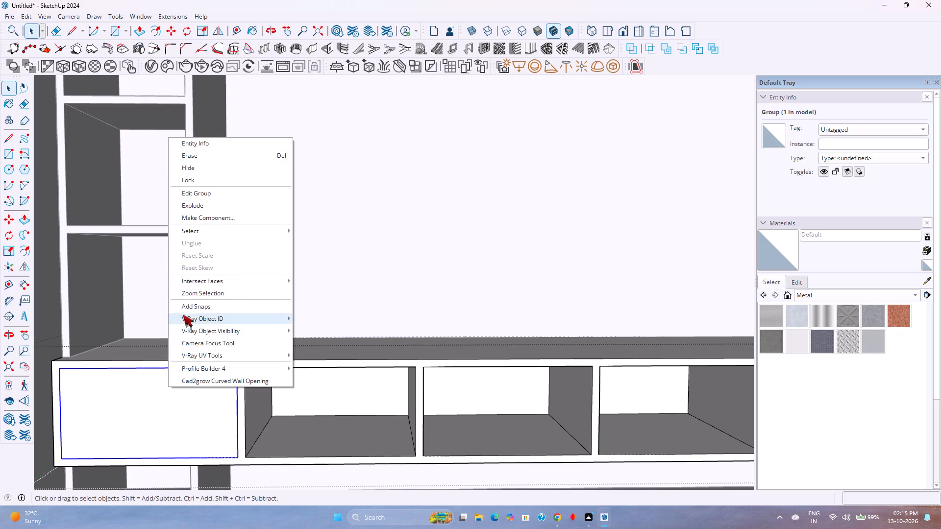
{"action": "left_click", "coordinate": [220, 219]}
{"action": "key", "text": "1"}
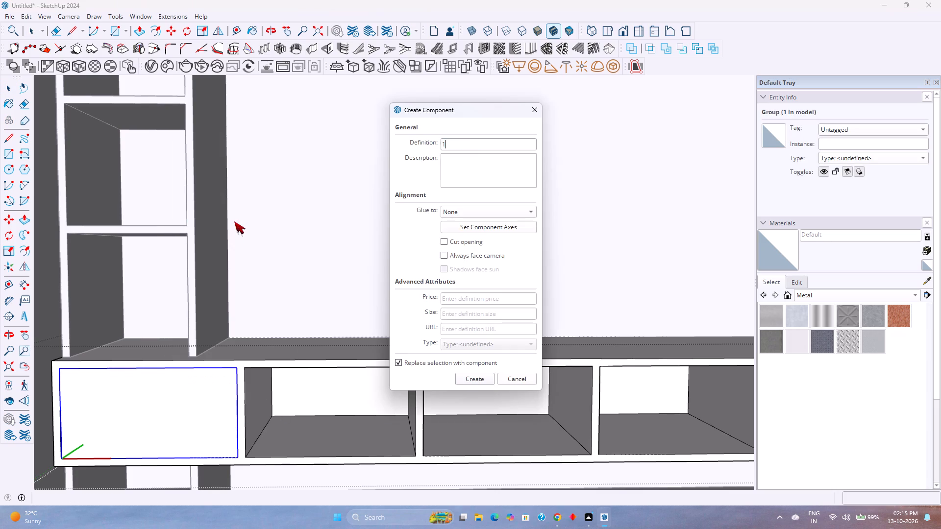
{"action": "key", "text": "Return"}
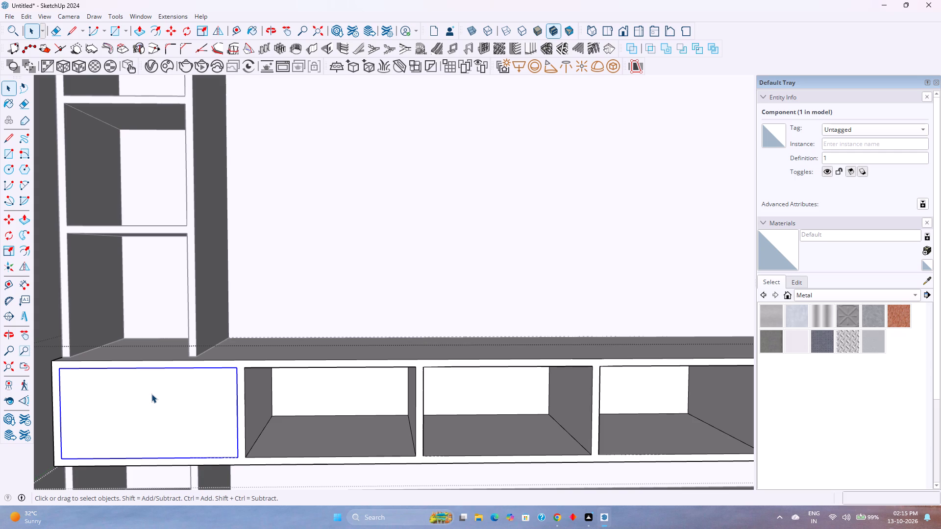
Copy the first bay's panel component about 2' 1/8" into the second bay and scale its width to about 0.98 to fit.
{"action": "key", "text": "m"}
{"action": "left_click", "coordinate": [61, 369]}
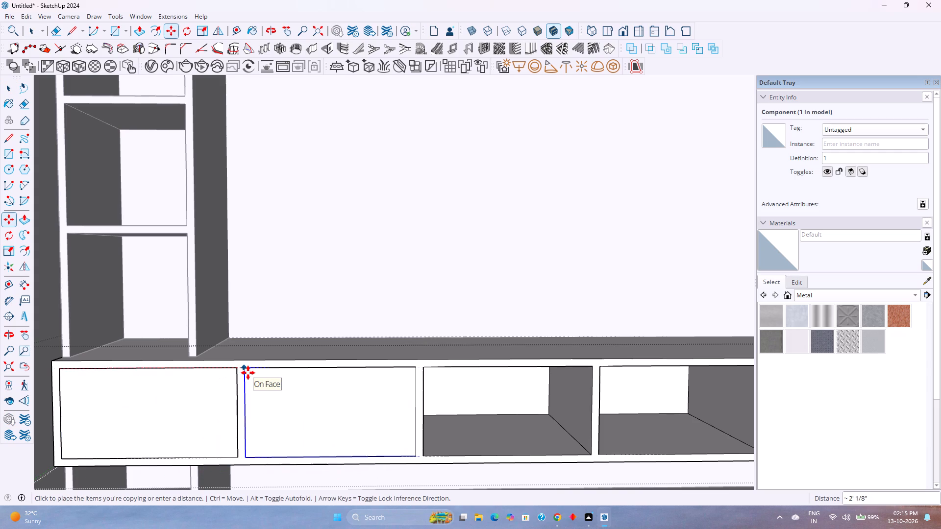
{"action": "left_click", "coordinate": [248, 373]}
{"action": "key", "text": "s"}
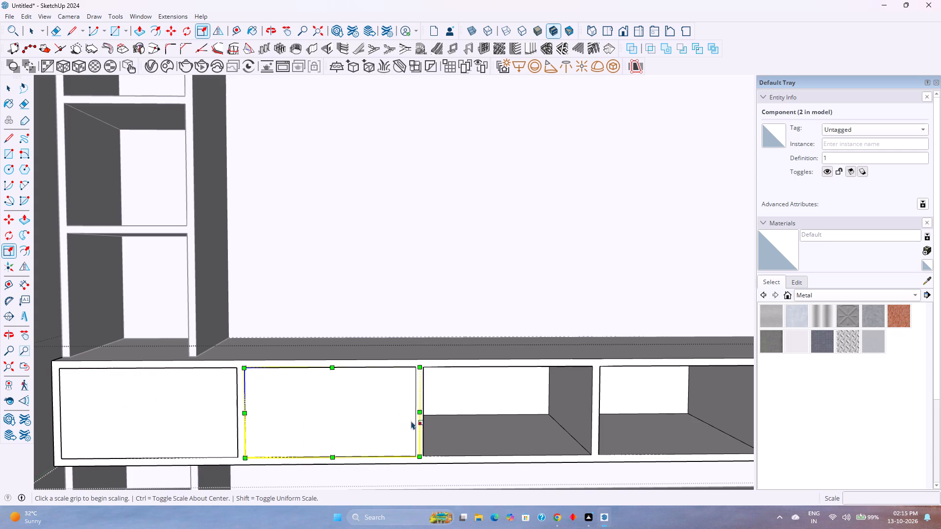
{"action": "left_click", "coordinate": [422, 412]}
{"action": "left_click", "coordinate": [415, 413]}
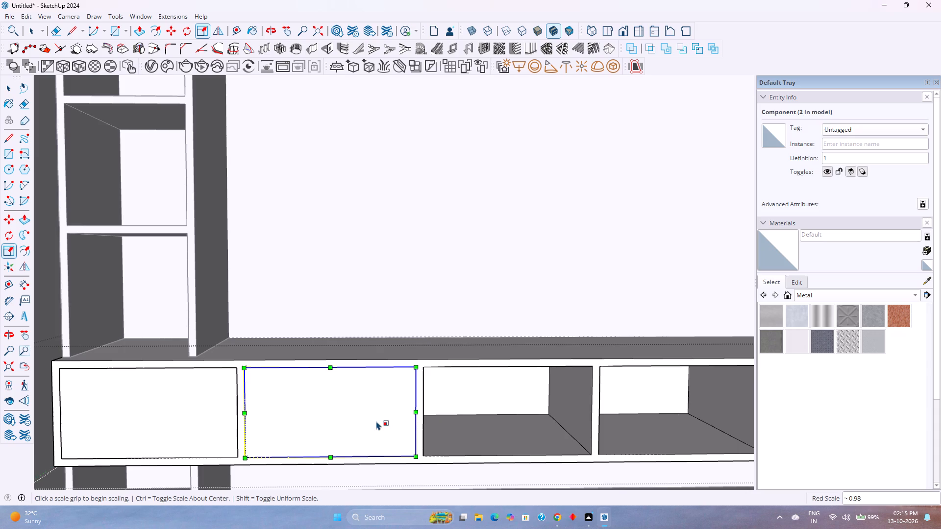
Copy the second bay's panel component into the third, fourth and fifth bays, offsetting each copy by about 1' 11 5/8".
{"action": "scroll", "coordinate": [373, 418], "scroll_direction": "down", "scroll_amount": 2}
{"action": "middle_click_drag", "start_coordinate": [373, 418], "coordinate": [285, 427], "text": "shift"}
{"action": "middle_click", "coordinate": [284, 427]}
{"action": "key", "text": "m"}
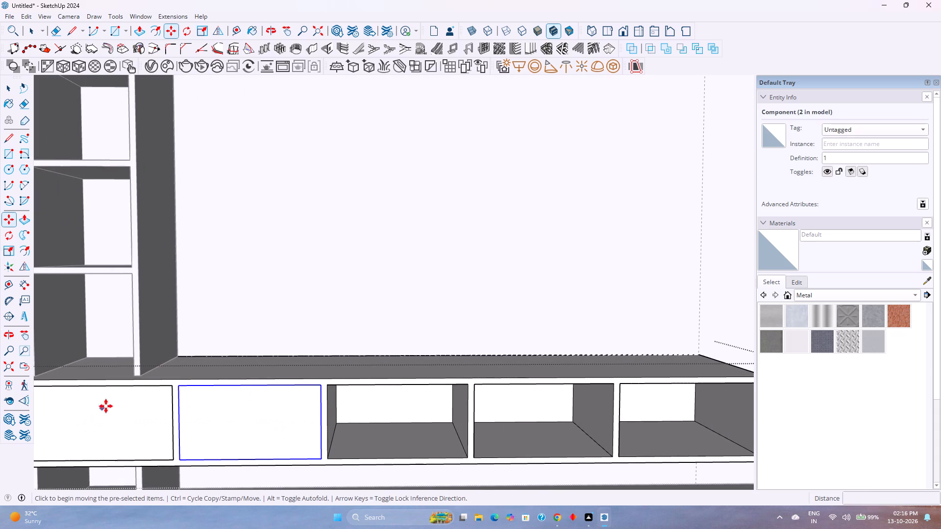
{"action": "left_click", "coordinate": [178, 385]}
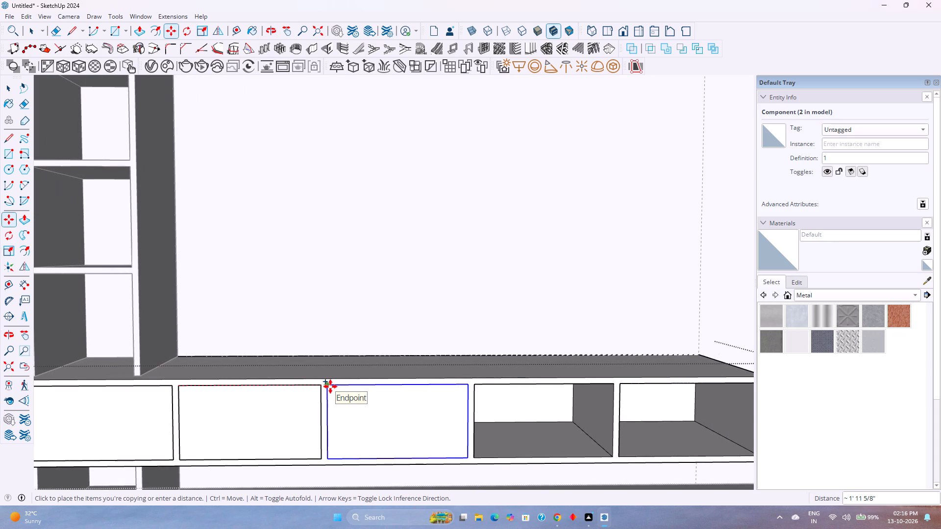
{"action": "double_click", "coordinate": [330, 386]}
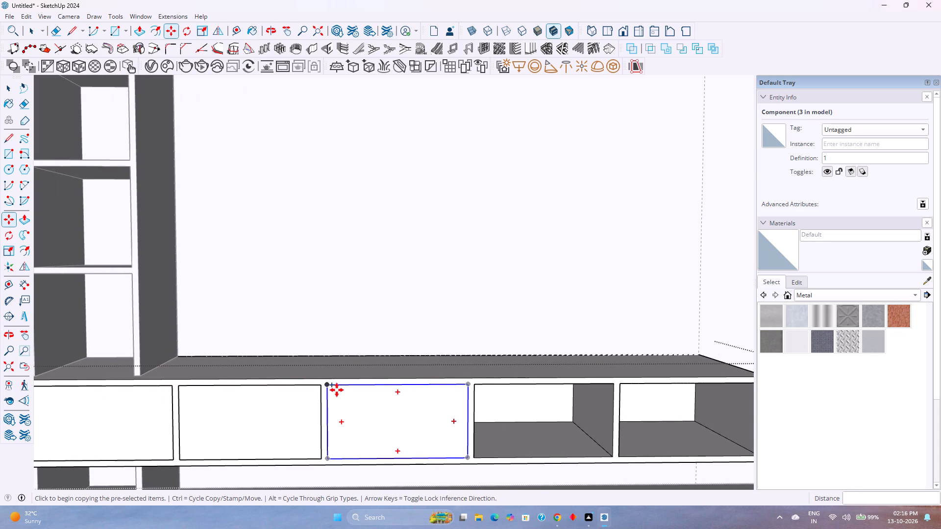
{"action": "left_click", "coordinate": [330, 386]}
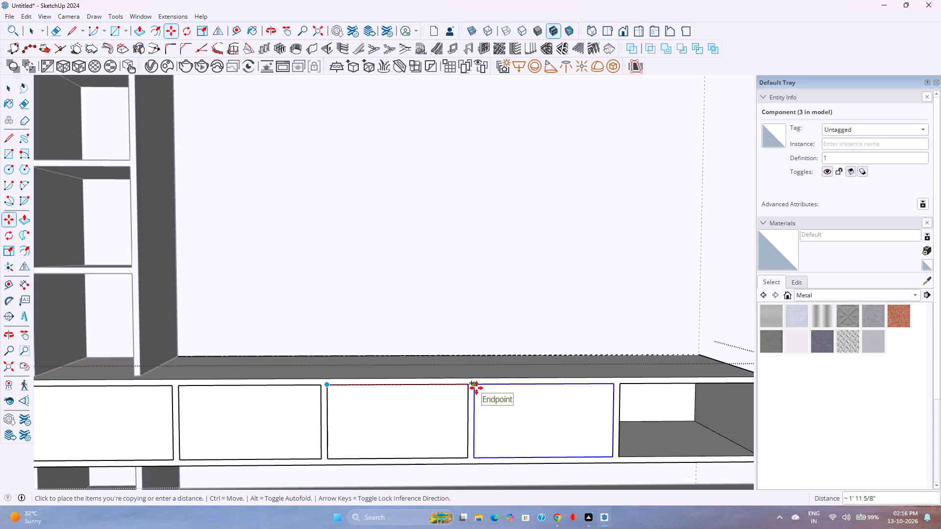
{"action": "left_click", "coordinate": [476, 388]}
{"action": "left_click", "coordinate": [475, 385]}
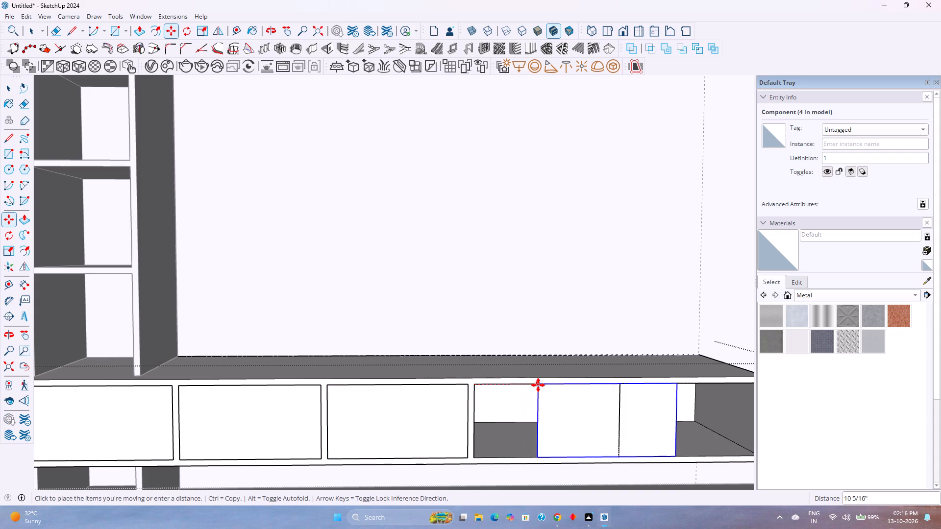
{"action": "middle_click_drag", "start_coordinate": [616, 384], "coordinate": [504, 388]}
{"action": "middle_click", "coordinate": [504, 388]}
{"action": "middle_click_drag", "start_coordinate": [503, 388], "coordinate": [397, 354], "text": "shift"}
{"action": "middle_click_drag", "start_coordinate": [397, 354], "coordinate": [431, 366]}
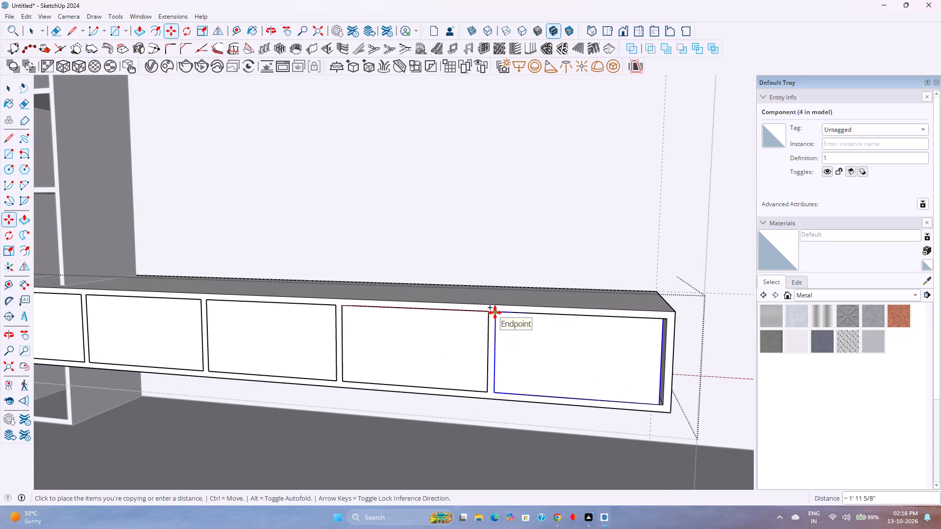
{"action": "left_click", "coordinate": [495, 313]}
Scale the fifth bay's panel in width so it fills the bay opening to the end wall.
{"action": "key", "text": "s"}
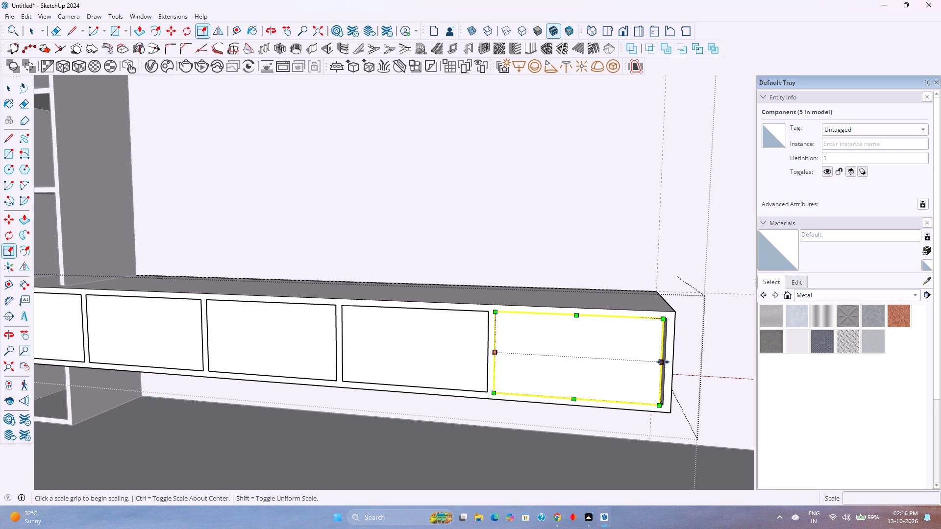
{"action": "left_click", "coordinate": [663, 362]}
{"action": "left_click", "coordinate": [665, 361]}
{"action": "key", "text": "space"}
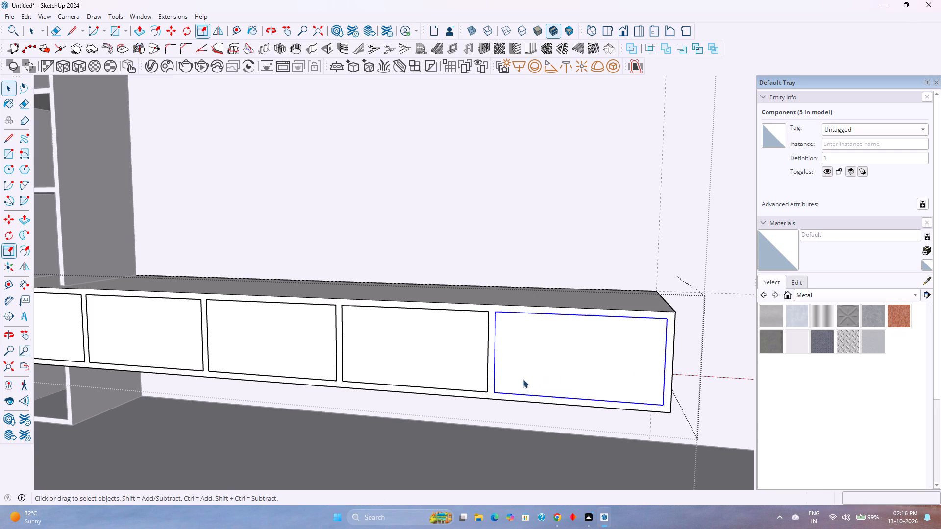
Open the fifth bay's panel component for editing and extrude its front face outward by 0.75".
{"action": "scroll", "coordinate": [357, 356], "scroll_direction": "down", "scroll_amount": 3}
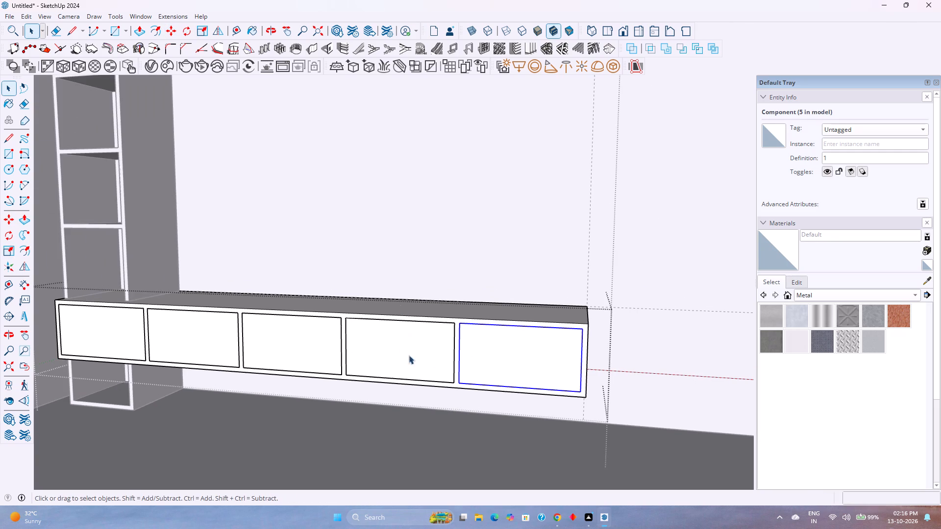
{"action": "double_click", "coordinate": [532, 363]}
{"action": "scroll", "coordinate": [532, 363], "scroll_direction": "up", "scroll_amount": 2}
{"action": "middle_click_drag", "start_coordinate": [532, 363], "coordinate": [459, 399]}
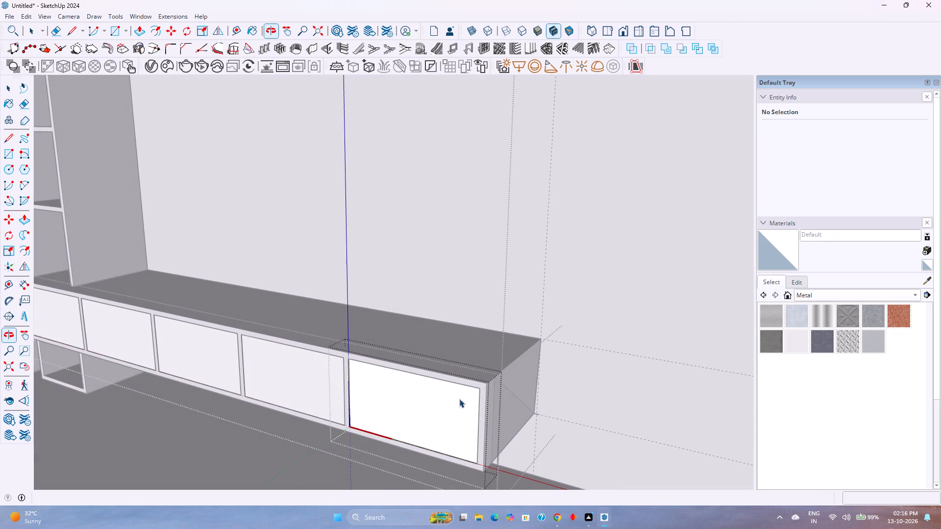
{"action": "key", "text": "p"}
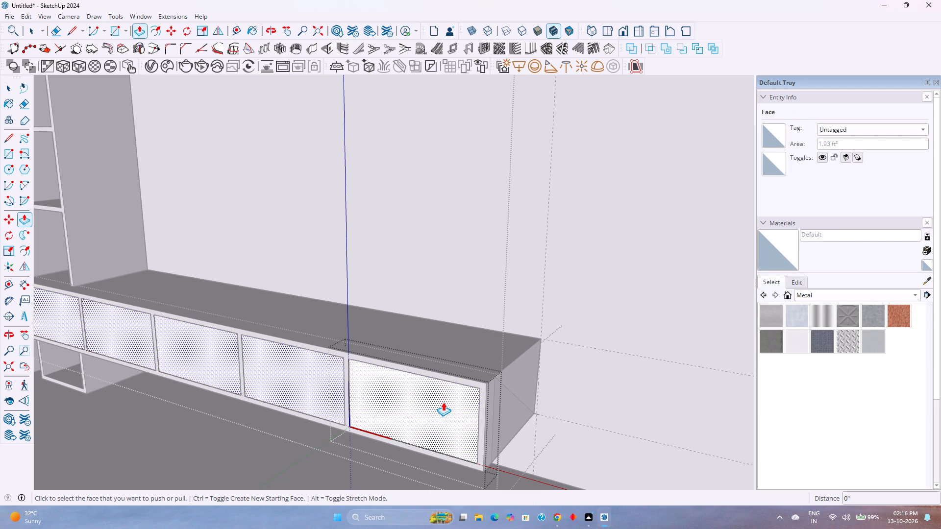
{"action": "left_click", "coordinate": [443, 402]}
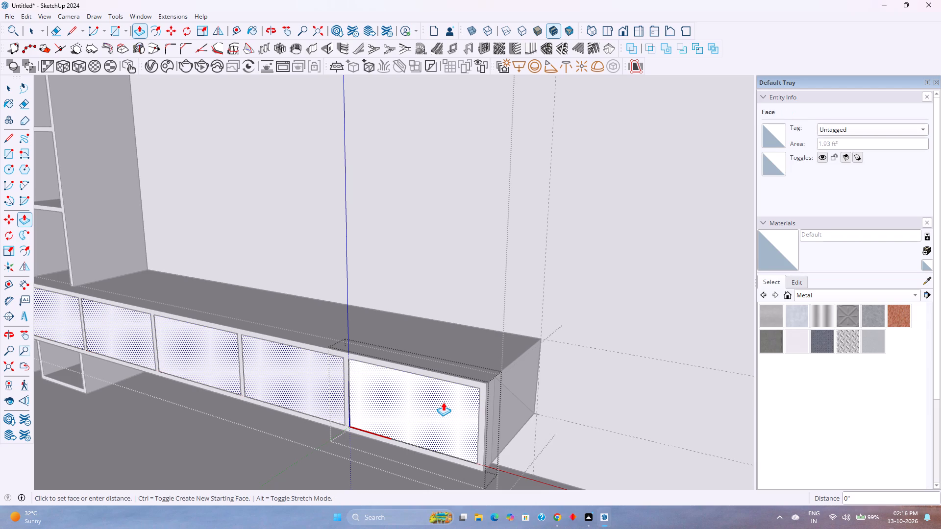
{"action": "type", "text": "0.75"}
{"action": "key", "text": "Return"}
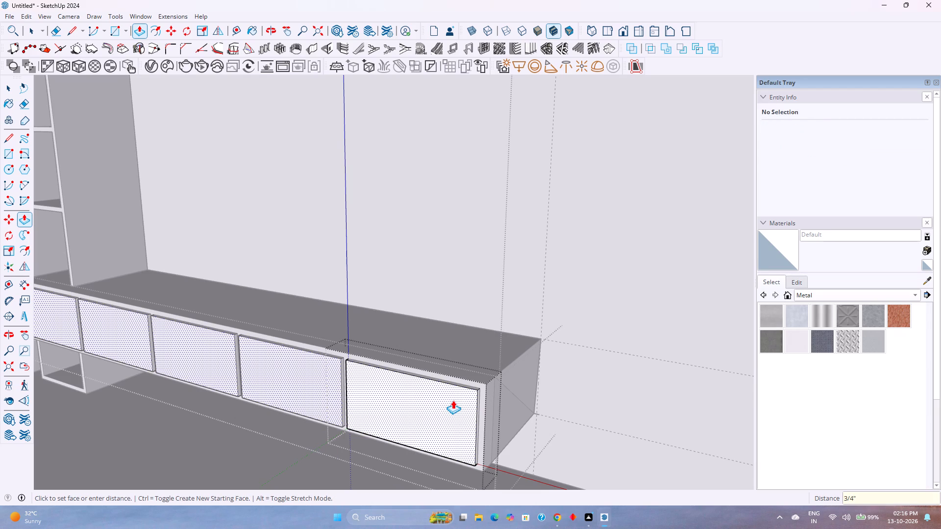
Extend both side faces of the panel component outward by 0.35" to overlap the dividers, and close the component.
{"action": "middle_click_drag", "start_coordinate": [316, 412], "coordinate": [473, 432]}
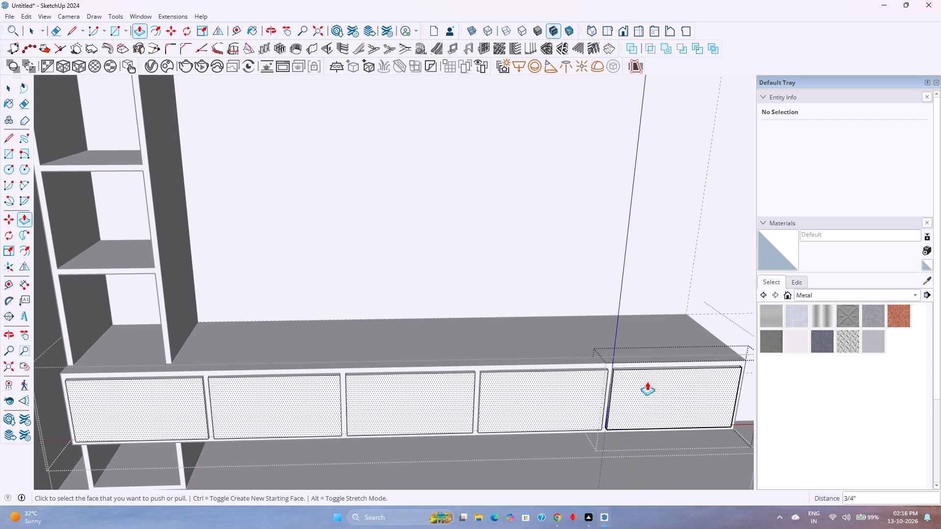
{"action": "scroll", "coordinate": [617, 376], "scroll_direction": "up", "scroll_amount": 18}
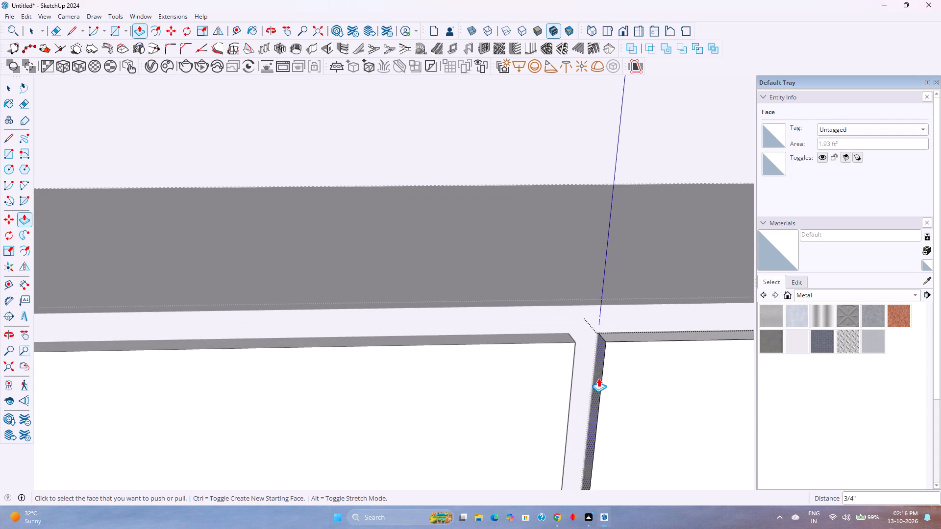
{"action": "scroll", "coordinate": [598, 378], "scroll_direction": "up", "scroll_amount": 2}
{"action": "left_click", "coordinate": [597, 377]}
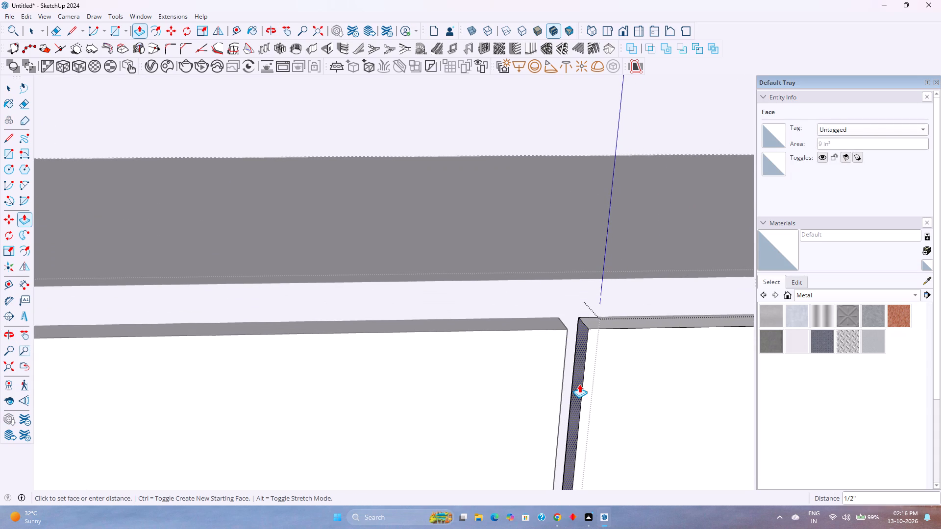
{"action": "type", "text": "0."}
{"action": "type", "text": "35"}
{"action": "key", "text": "Return"}
{"action": "middle_click_drag", "start_coordinate": [579, 384], "coordinate": [499, 395]}
{"action": "middle_click", "coordinate": [501, 395]}
{"action": "scroll", "coordinate": [501, 395], "scroll_direction": "down", "scroll_amount": 1}
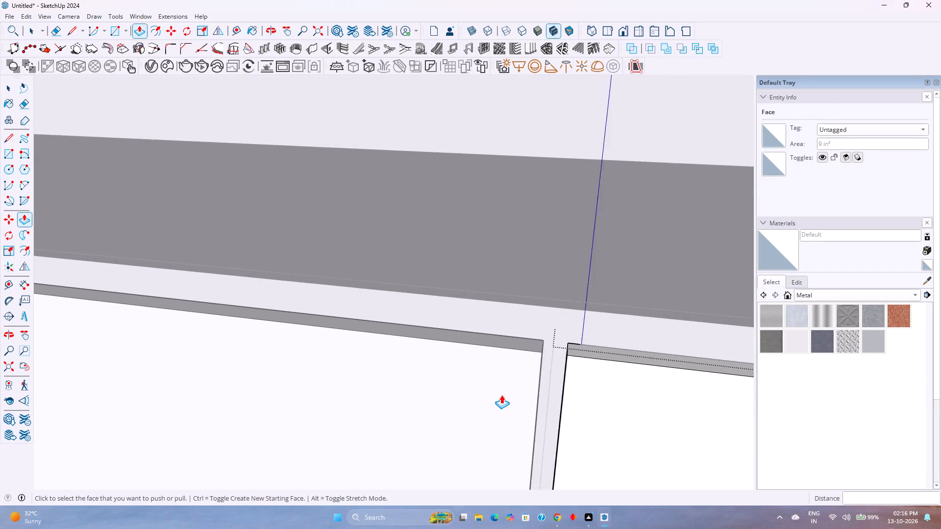
{"action": "scroll", "coordinate": [501, 395], "scroll_direction": "down", "scroll_amount": 9}
{"action": "middle_click_drag", "start_coordinate": [541, 402], "coordinate": [169, 310], "text": "shift"}
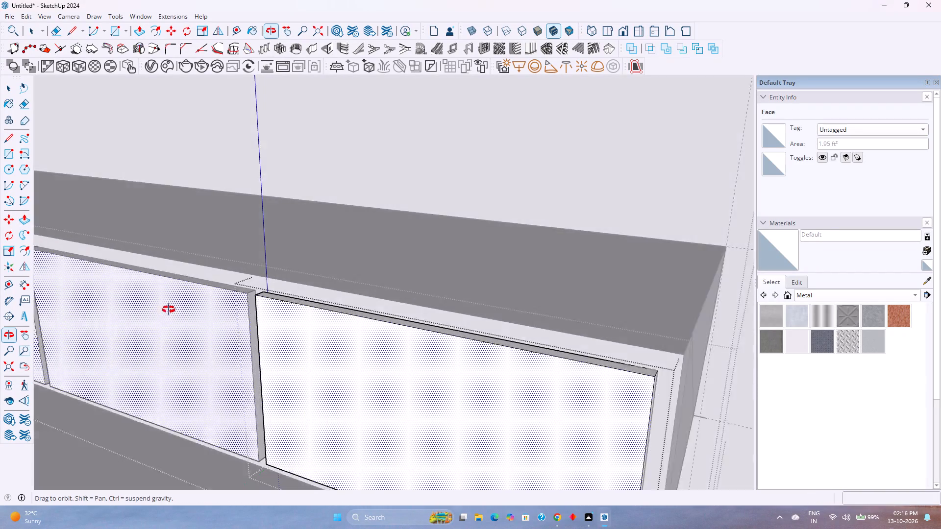
{"action": "middle_click_drag", "start_coordinate": [169, 310], "coordinate": [157, 307], "text": "shift"}
{"action": "scroll", "coordinate": [645, 414], "scroll_direction": "up", "scroll_amount": 3}
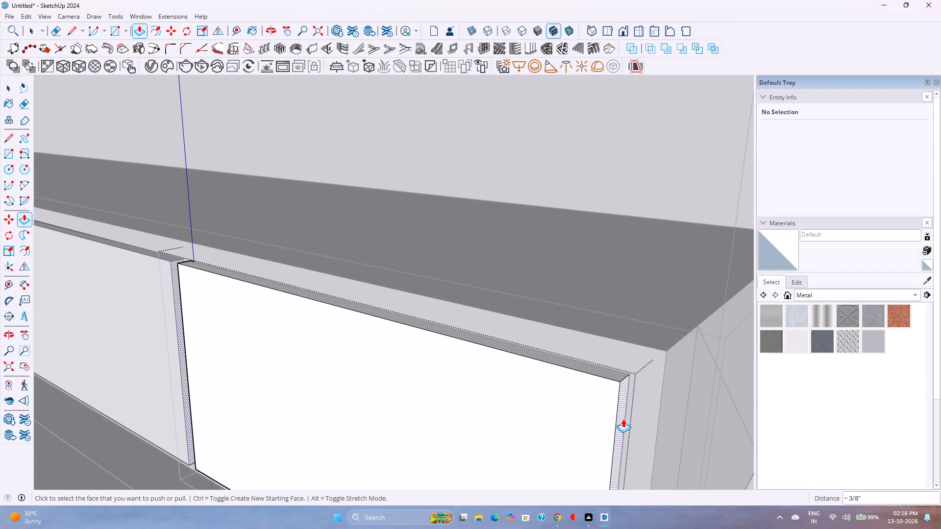
{"action": "double_click", "coordinate": [623, 419]}
{"action": "middle_click_drag", "start_coordinate": [482, 415], "coordinate": [659, 416]}
{"action": "scroll", "coordinate": [559, 401], "scroll_direction": "down", "scroll_amount": 4}
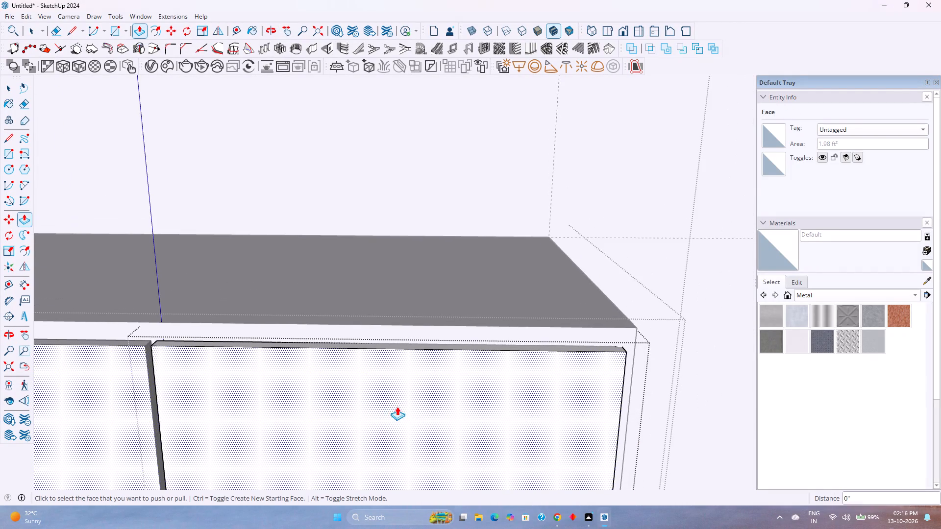
{"action": "middle_click_drag", "start_coordinate": [397, 407], "coordinate": [678, 394], "text": "shift"}
{"action": "scroll", "coordinate": [648, 382], "scroll_direction": "down", "scroll_amount": 15}
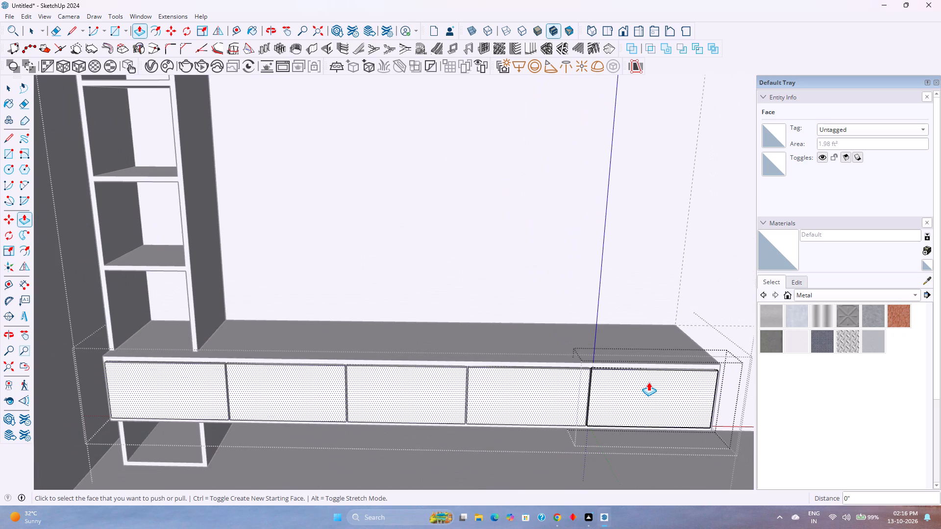
{"action": "key", "text": "space"}
{"action": "scroll", "coordinate": [582, 396], "scroll_direction": "down", "scroll_amount": 3}
{"action": "middle_click_drag", "start_coordinate": [481, 423], "coordinate": [476, 423], "text": "shift"}
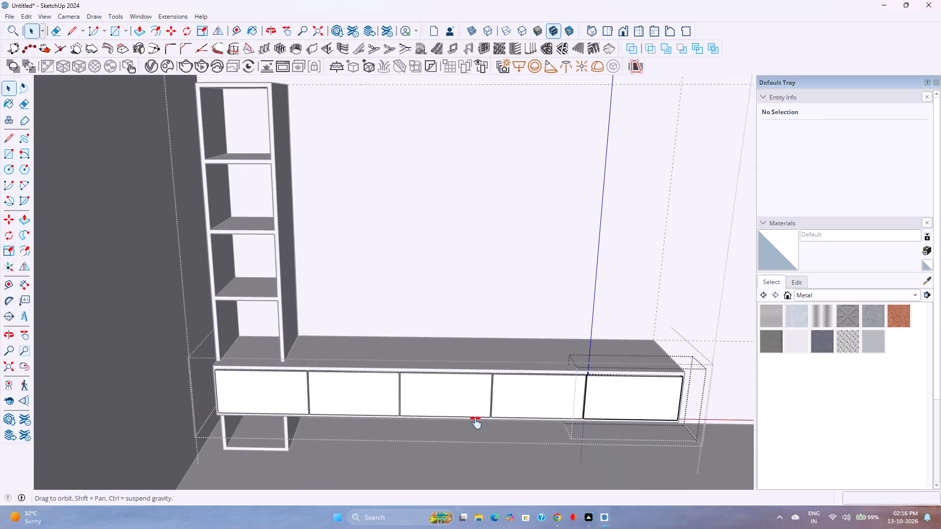
{"action": "middle_click_drag", "start_coordinate": [476, 423], "coordinate": [455, 398], "text": "shift"}
{"action": "middle_click", "coordinate": [454, 397]}
{"action": "key", "text": "Escape"}
Examine the front panels' thickness, overlap and gaps from several angles, and leave the box unit's group.
{"action": "middle_click_drag", "start_coordinate": [542, 452], "coordinate": [508, 369]}
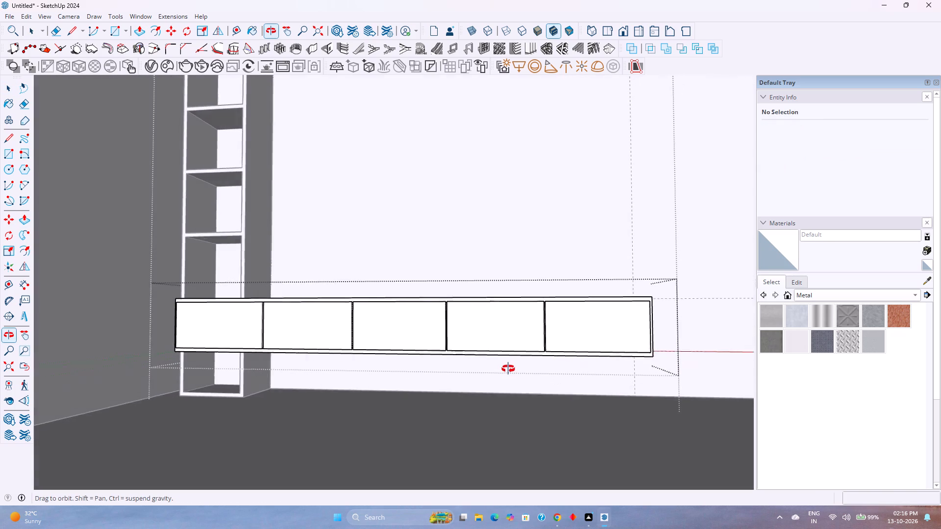
{"action": "middle_click_drag", "start_coordinate": [508, 369], "coordinate": [512, 363]}
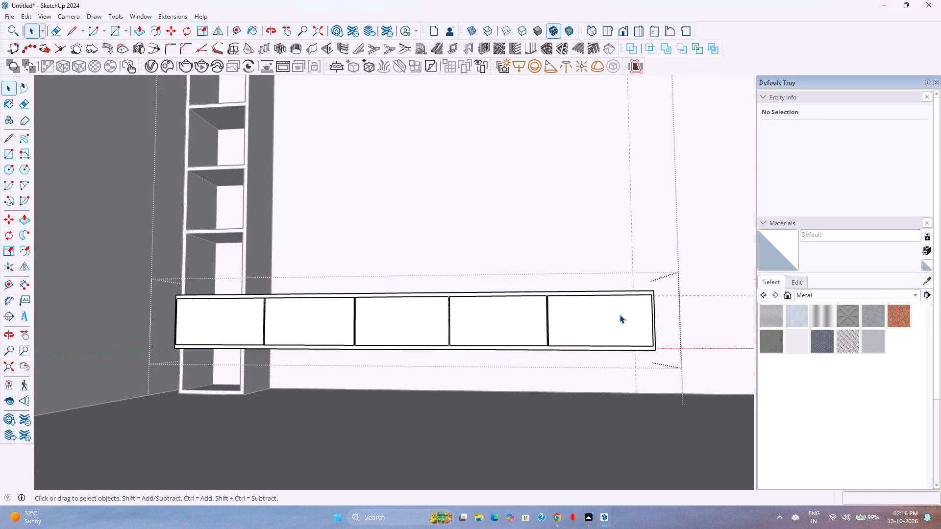
{"action": "scroll", "coordinate": [619, 314], "scroll_direction": "up", "scroll_amount": 3}
{"action": "middle_click_drag", "start_coordinate": [619, 314], "coordinate": [505, 397]}
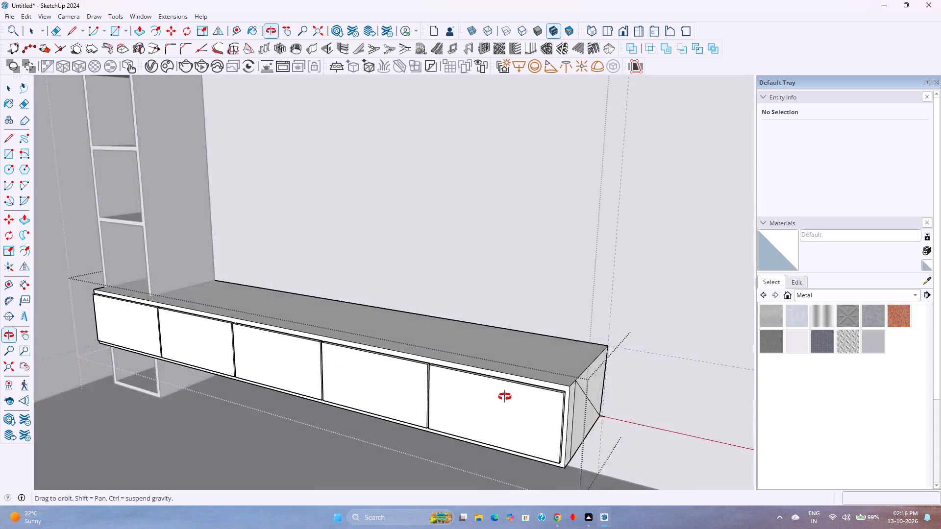
{"action": "middle_click_drag", "start_coordinate": [505, 397], "coordinate": [474, 358]}
{"action": "middle_click", "coordinate": [474, 358]}
{"action": "scroll", "coordinate": [516, 364], "scroll_direction": "up", "scroll_amount": 4}
{"action": "middle_click_drag", "start_coordinate": [520, 365], "coordinate": [527, 386]}
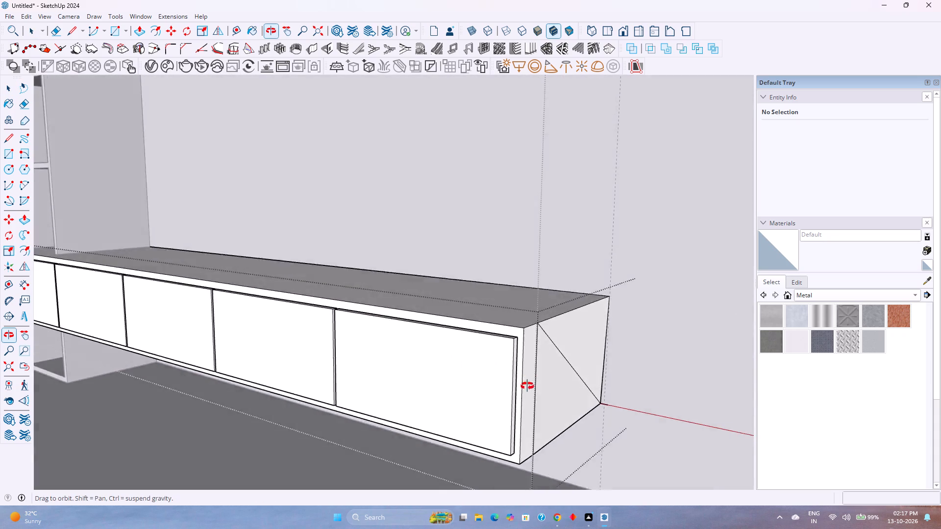
{"action": "middle_click_drag", "start_coordinate": [527, 386], "coordinate": [367, 385]}
{"action": "middle_click_drag", "start_coordinate": [366, 385], "coordinate": [356, 376]}
{"action": "middle_click", "coordinate": [356, 376]}
{"action": "scroll", "coordinate": [493, 284], "scroll_direction": "up", "scroll_amount": 3}
{"action": "scroll", "coordinate": [384, 339], "scroll_direction": "up", "scroll_amount": 3}
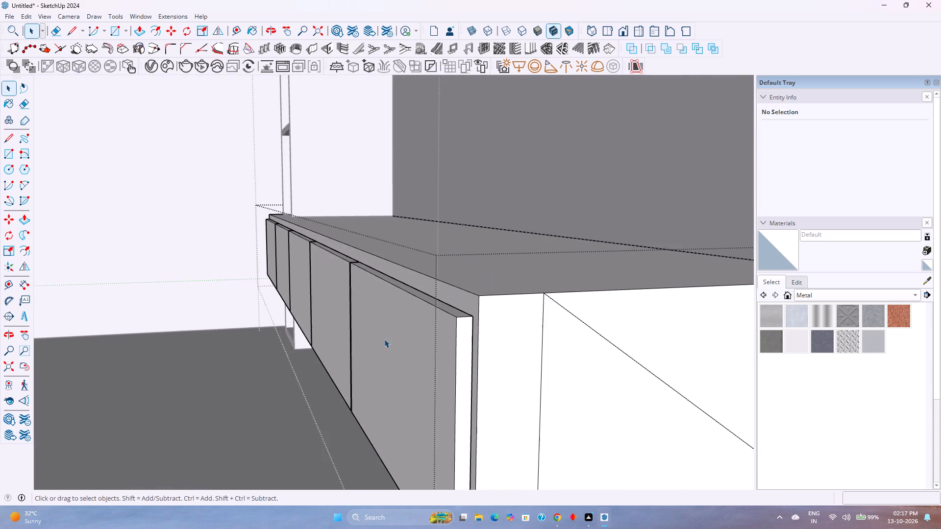
{"action": "middle_click_drag", "start_coordinate": [384, 339], "coordinate": [568, 348]}
{"action": "middle_click", "coordinate": [570, 348]}
{"action": "scroll", "coordinate": [571, 348], "scroll_direction": "down", "scroll_amount": 4}
{"action": "left_click", "coordinate": [571, 348]}
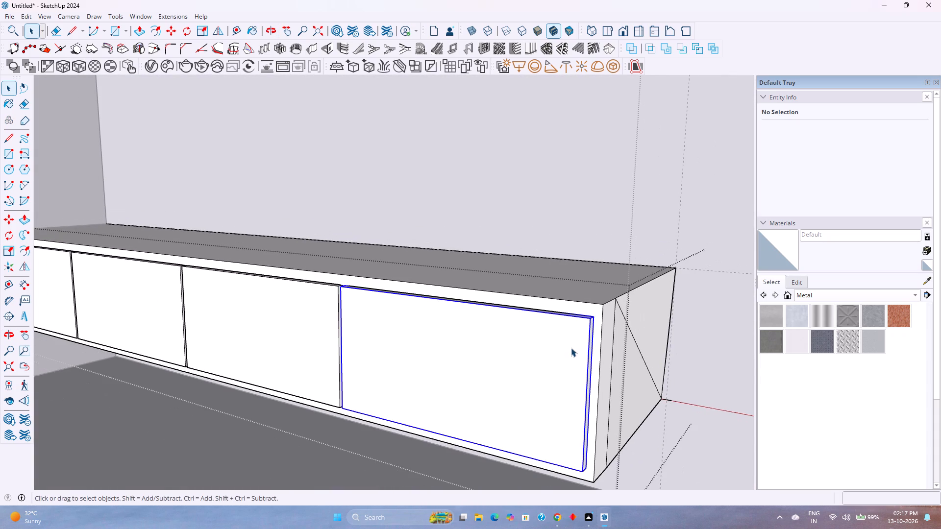
{"action": "scroll", "coordinate": [267, 412], "scroll_direction": "down", "scroll_amount": 4}
{"action": "left_click", "coordinate": [248, 461]}
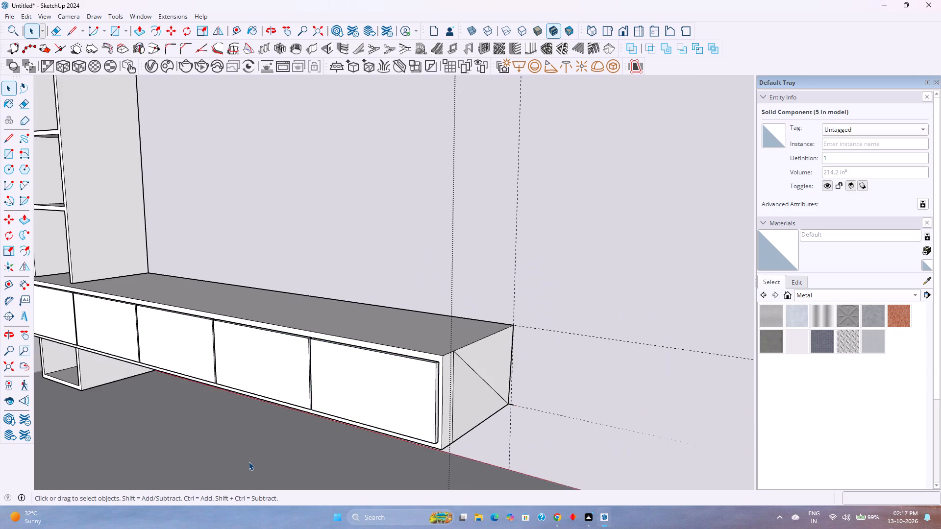
Examine the shelf cabinet and five-bay box unit in the room from the front and from above.
{"action": "middle_click_drag", "start_coordinate": [252, 442], "coordinate": [297, 423]}
{"action": "scroll", "coordinate": [298, 422], "scroll_direction": "down", "scroll_amount": 4}
{"action": "middle_click_drag", "start_coordinate": [298, 422], "coordinate": [415, 415]}
{"action": "scroll", "coordinate": [415, 415], "scroll_direction": "down", "scroll_amount": 3}
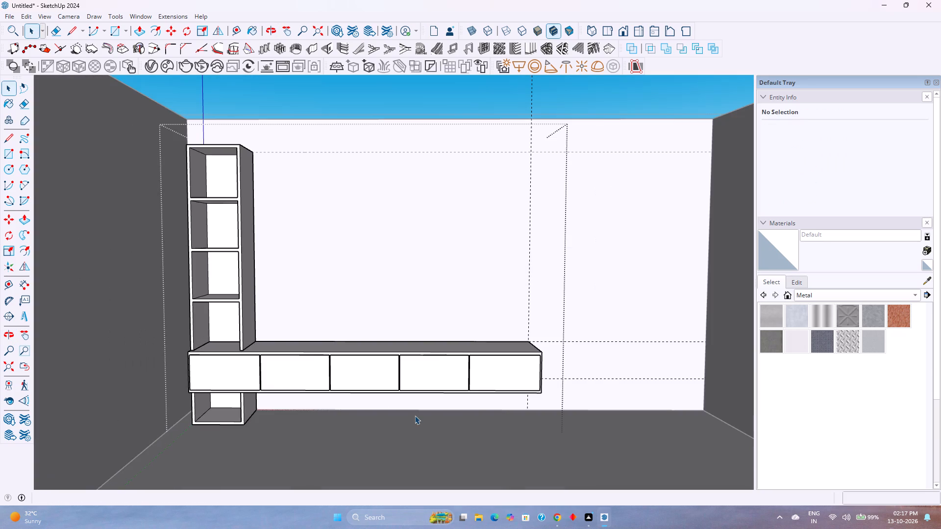
{"action": "middle_click_drag", "start_coordinate": [432, 393], "coordinate": [403, 490]}
{"action": "middle_click", "coordinate": [403, 490]}
{"action": "scroll", "coordinate": [322, 336], "scroll_direction": "up", "scroll_amount": 1}
{"action": "middle_click_drag", "start_coordinate": [322, 336], "coordinate": [294, 372]}
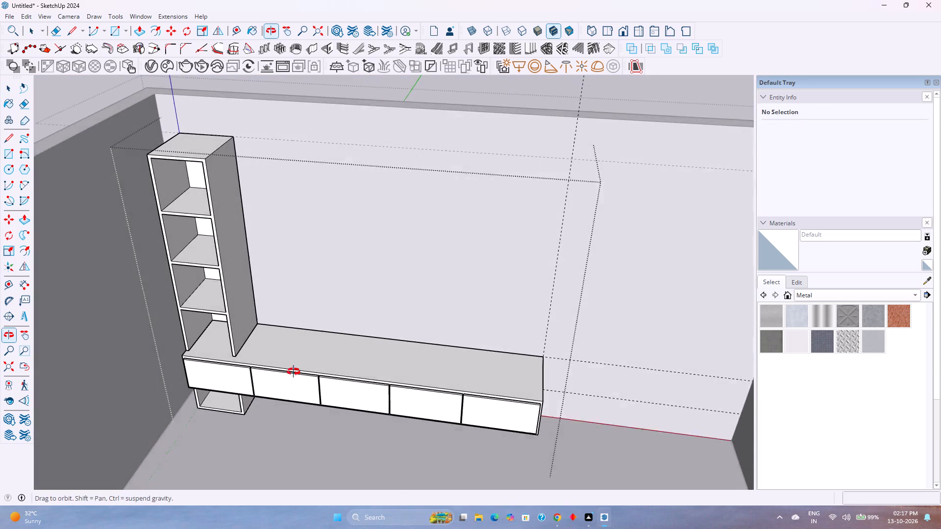
{"action": "middle_click_drag", "start_coordinate": [294, 372], "coordinate": [289, 378]}
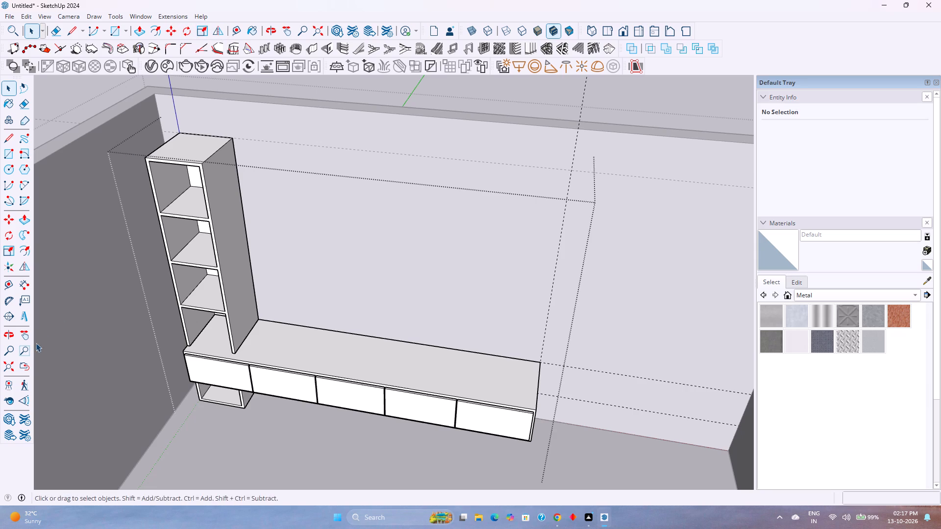
Measure the box unit's rear top edge from the shelf cabinet's side to the unit's free end.
{"action": "left_click", "coordinate": [26, 290]}
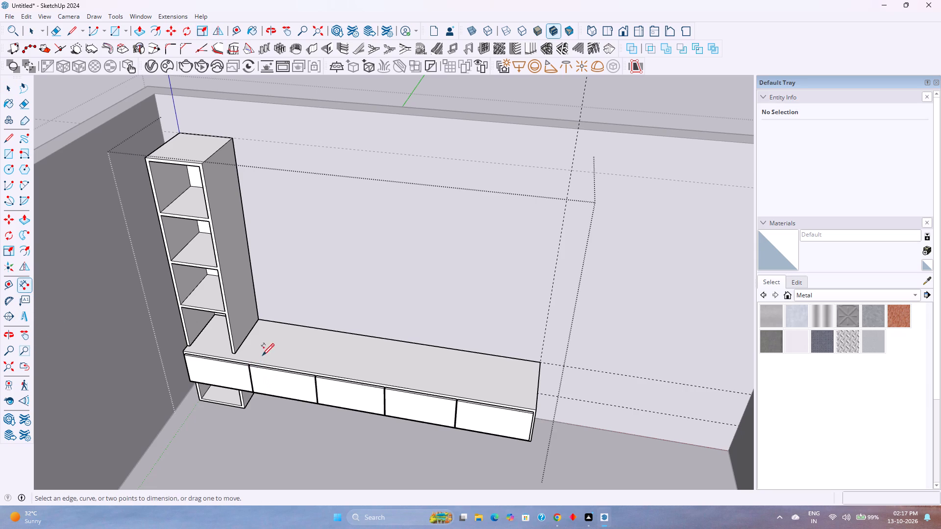
{"action": "left_click", "coordinate": [260, 318]}
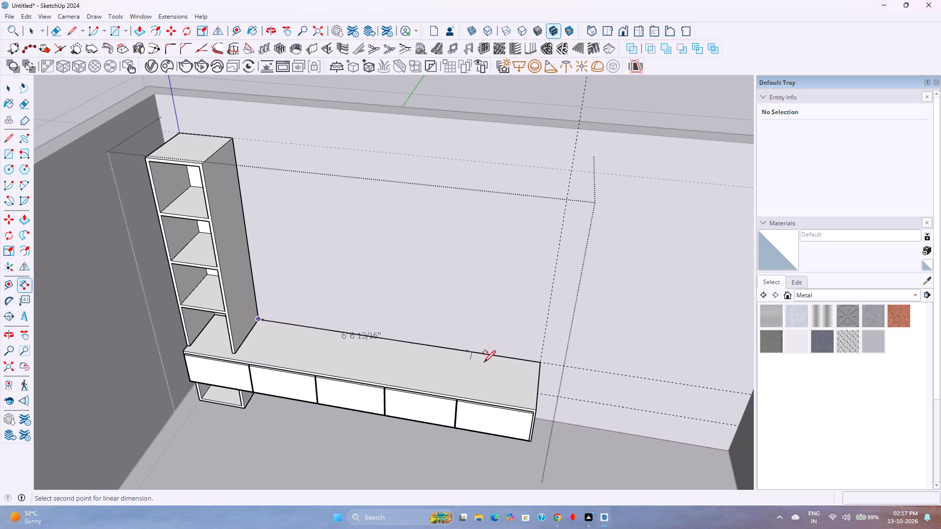
{"action": "left_click", "coordinate": [543, 362]}
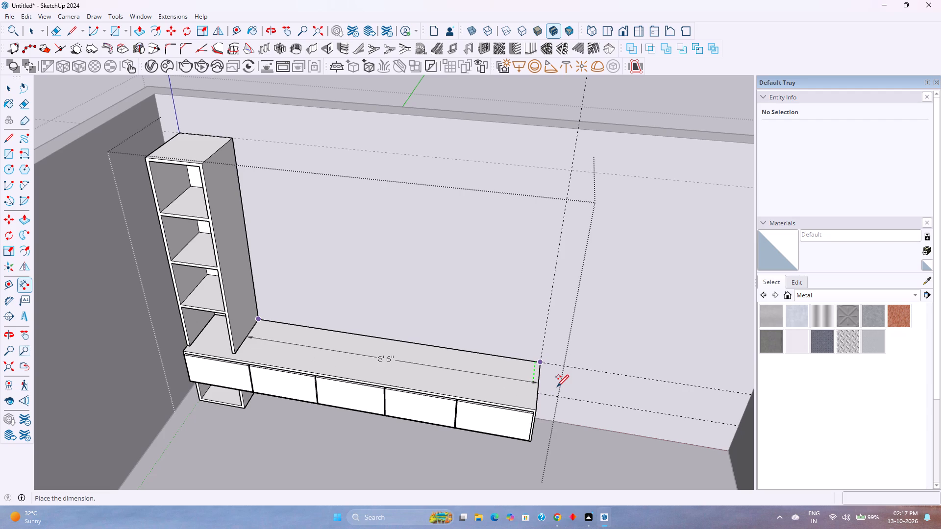
{"action": "key", "text": "space"}
Examine the box unit's front panels, its free end and the surrounding back wall from several angles and distances.
{"action": "scroll", "coordinate": [557, 386], "scroll_direction": "down", "scroll_amount": 2}
{"action": "middle_click_drag", "start_coordinate": [555, 386], "coordinate": [488, 385], "text": "shift"}
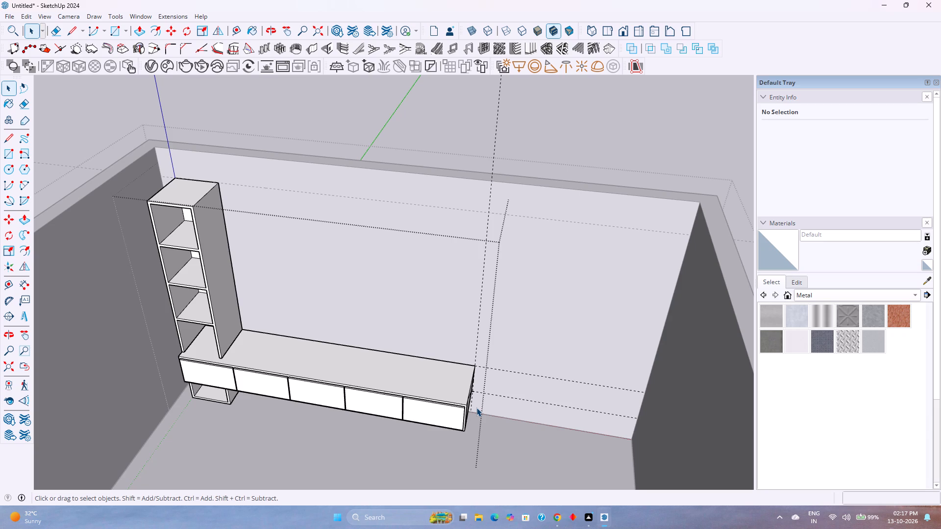
{"action": "scroll", "coordinate": [476, 408], "scroll_direction": "down", "scroll_amount": 1}
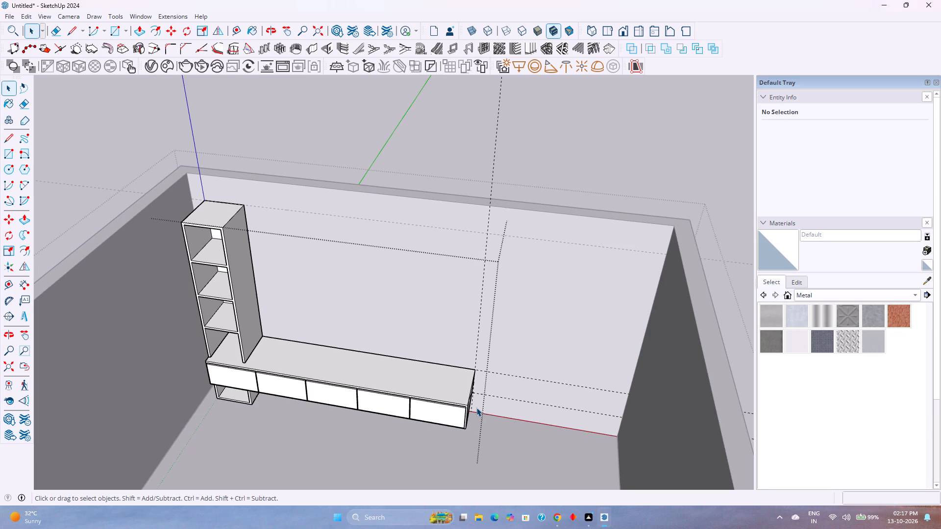
{"action": "middle_click_drag", "start_coordinate": [467, 440], "coordinate": [479, 384]}
{"action": "middle_click", "coordinate": [481, 381]}
{"action": "middle_click", "coordinate": [483, 380]}
{"action": "scroll", "coordinate": [483, 380], "scroll_direction": "up", "scroll_amount": 1}
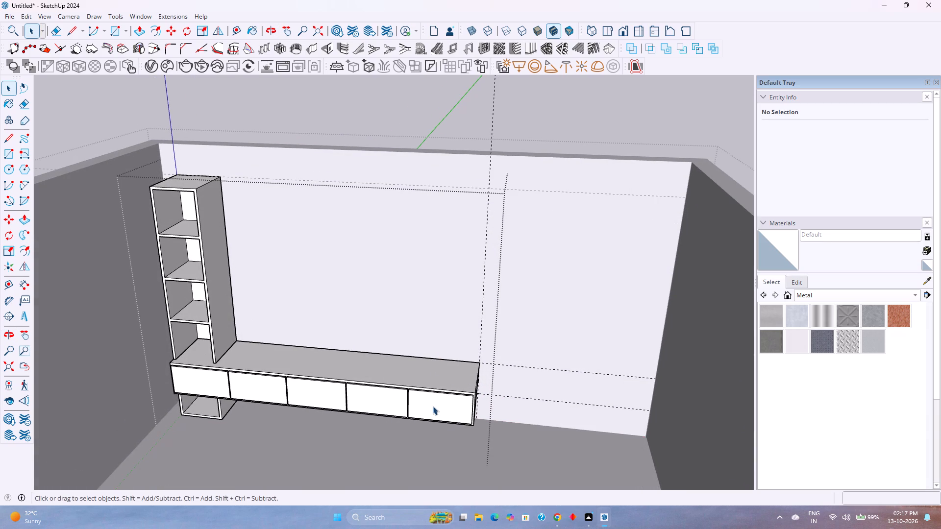
{"action": "middle_click_drag", "start_coordinate": [432, 398], "coordinate": [419, 473]}
{"action": "middle_click", "coordinate": [418, 473]}
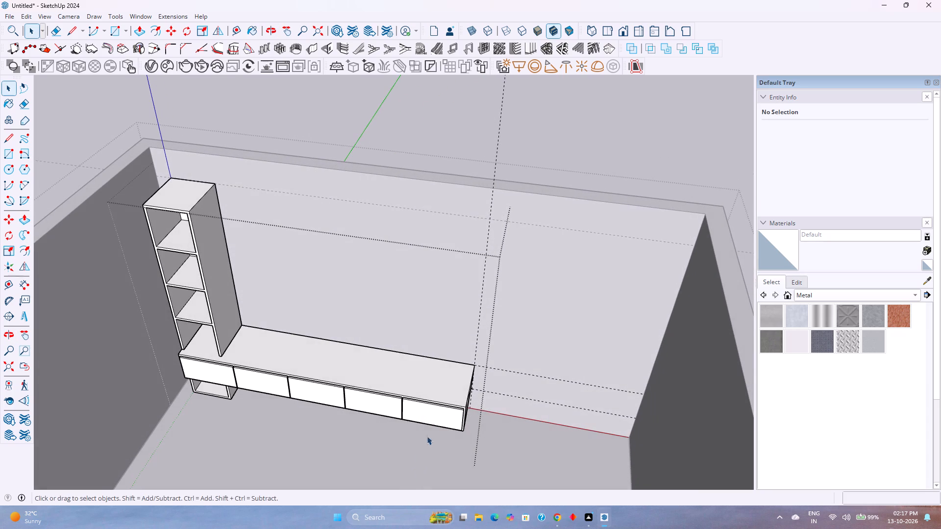
{"action": "scroll", "coordinate": [473, 376], "scroll_direction": "up", "scroll_amount": 1}
{"action": "middle_click_drag", "start_coordinate": [473, 376], "coordinate": [485, 382]}
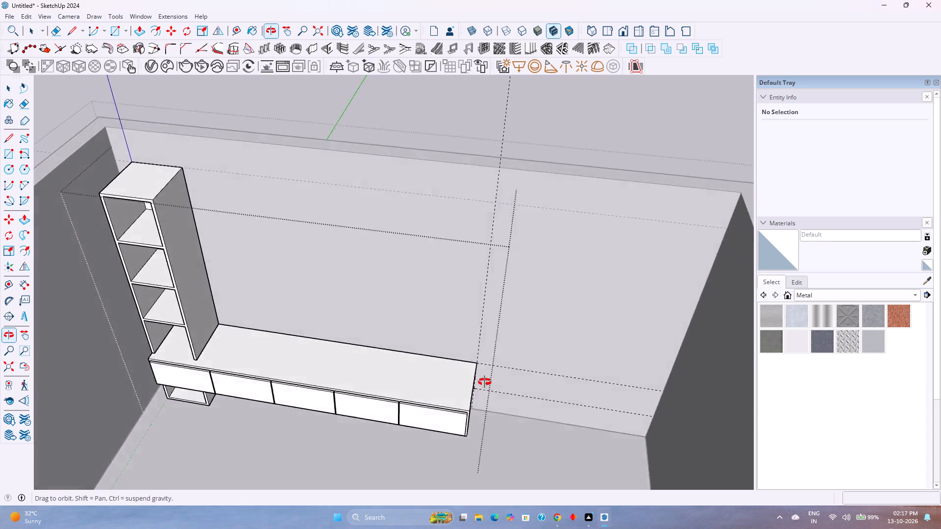
{"action": "middle_click_drag", "start_coordinate": [485, 382], "coordinate": [541, 334]}
{"action": "middle_click", "coordinate": [542, 333]}
{"action": "scroll", "coordinate": [542, 333], "scroll_direction": "up", "scroll_amount": 1}
{"action": "scroll", "coordinate": [492, 371], "scroll_direction": "down", "scroll_amount": 1}
{"action": "middle_click_drag", "start_coordinate": [492, 371], "coordinate": [413, 349], "text": "shift"}
{"action": "middle_click", "coordinate": [413, 349], "text": "shift"}
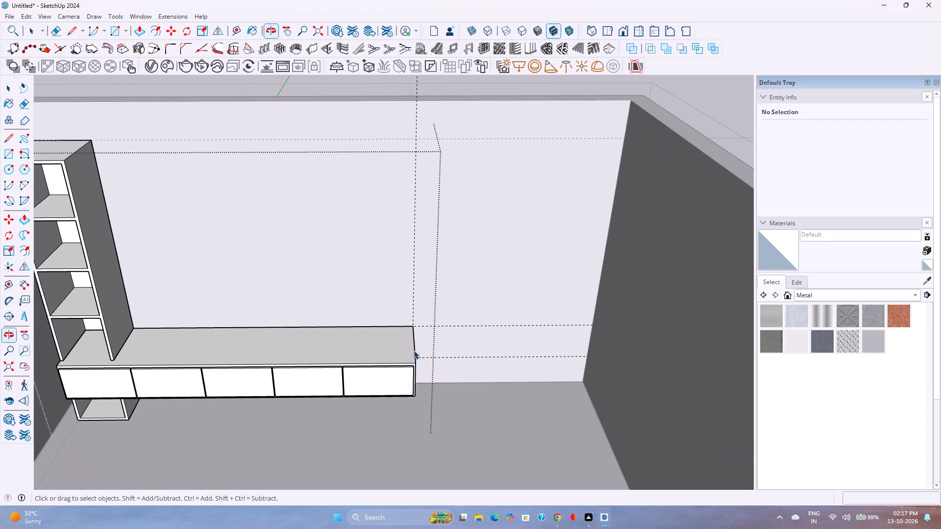
{"action": "scroll", "coordinate": [290, 397], "scroll_direction": "up", "scroll_amount": 1}
{"action": "middle_click_drag", "start_coordinate": [296, 396], "coordinate": [333, 422], "text": "shift"}
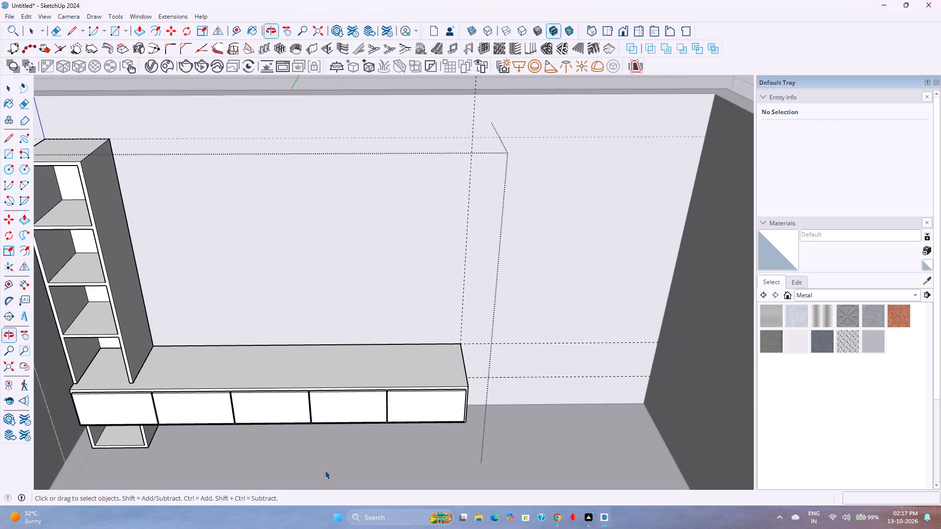
{"action": "middle_click_drag", "start_coordinate": [325, 470], "coordinate": [326, 402]}
{"action": "middle_click_drag", "start_coordinate": [326, 402], "coordinate": [332, 396]}
{"action": "scroll", "coordinate": [405, 402], "scroll_direction": "up", "scroll_amount": 3}
{"action": "middle_click_drag", "start_coordinate": [444, 424], "coordinate": [388, 401], "text": "shift"}
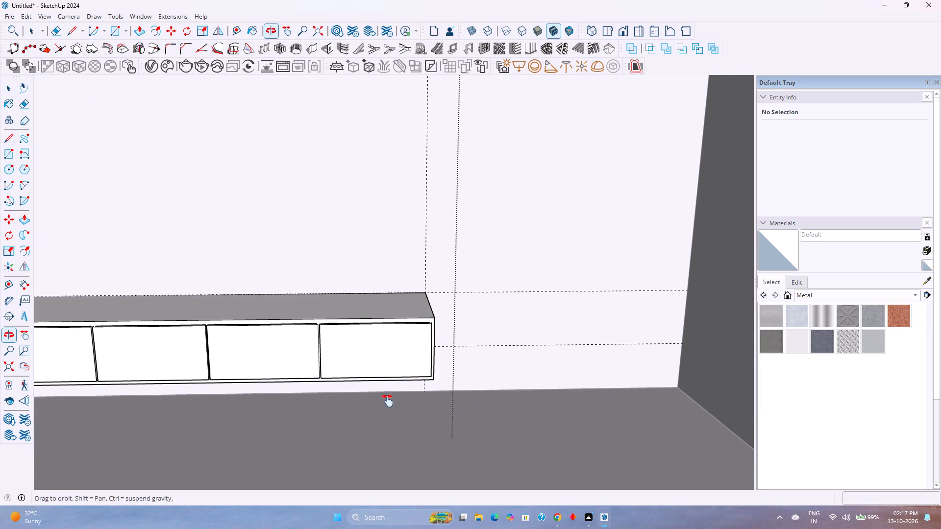
{"action": "middle_click_drag", "start_coordinate": [388, 401], "coordinate": [387, 401], "text": "shift"}
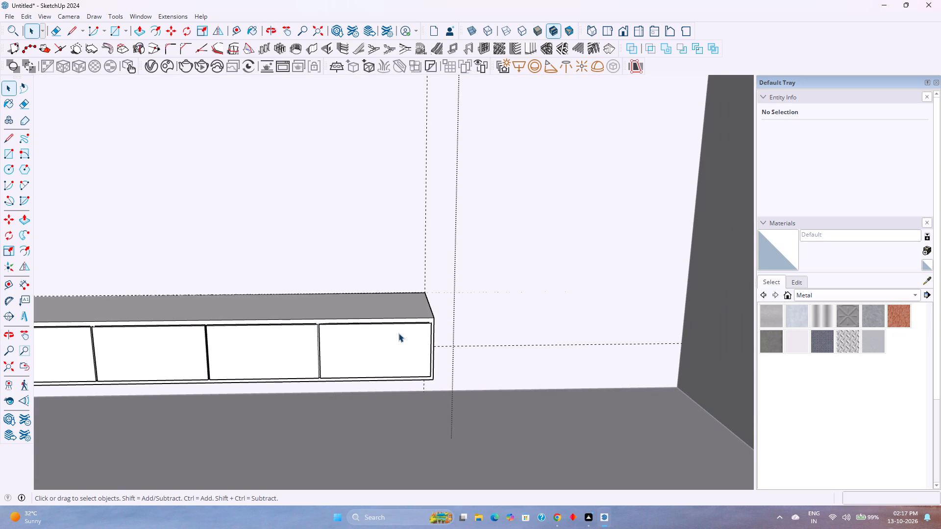
{"action": "scroll", "coordinate": [398, 333], "scroll_direction": "down", "scroll_amount": 4}
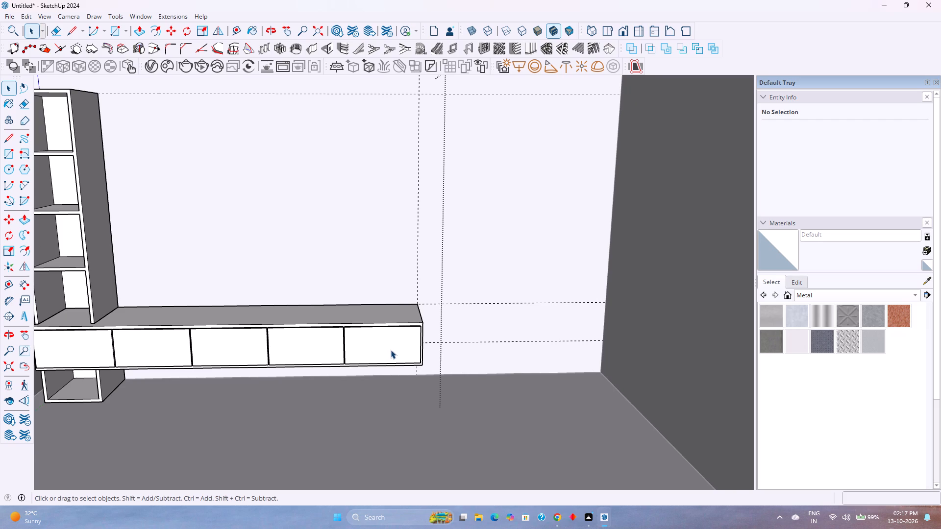
{"action": "scroll", "coordinate": [330, 335], "scroll_direction": "down", "scroll_amount": 3}
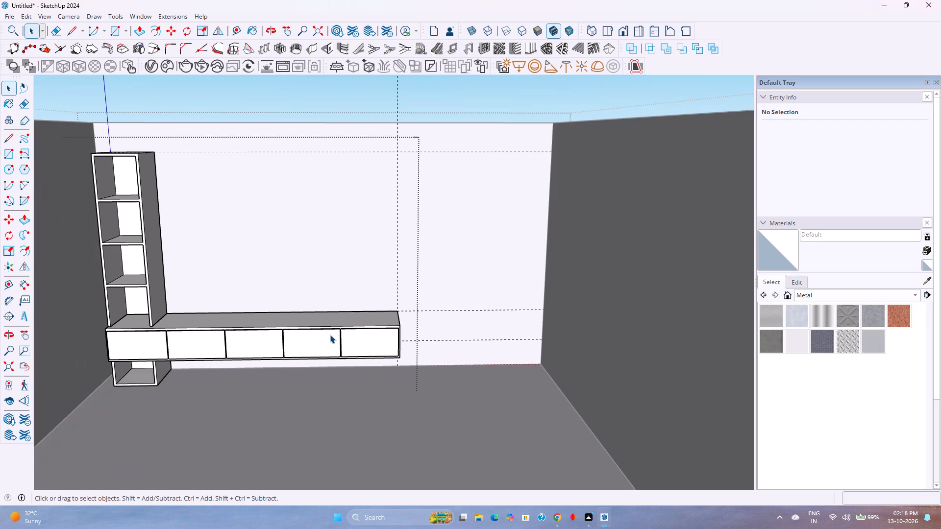
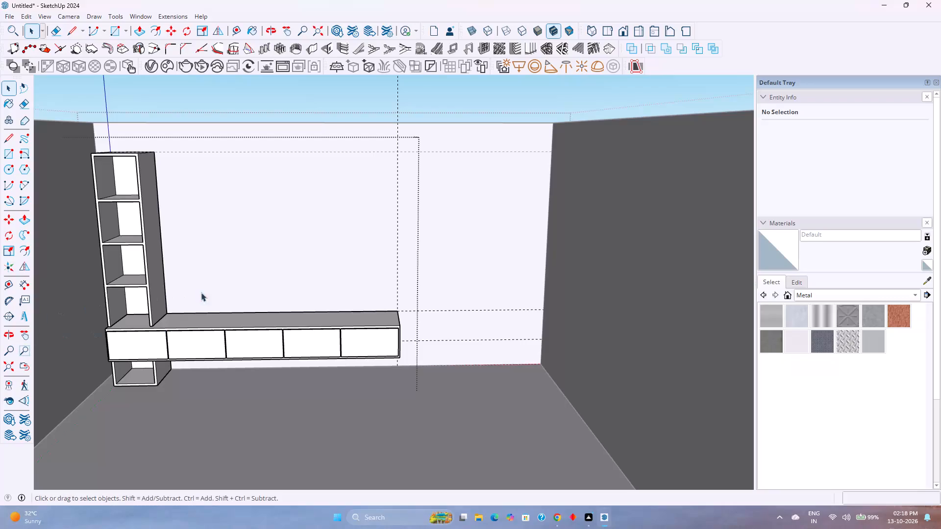
Select the five-bay box unit's group beside the shelf cabinet.
{"action": "left_click", "coordinate": [296, 331]}
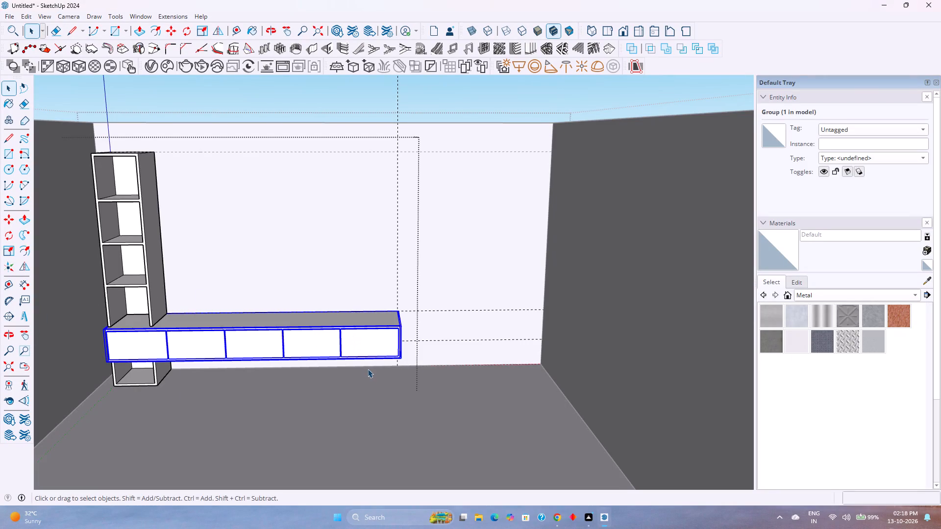
{"action": "middle_click_drag", "start_coordinate": [369, 377], "coordinate": [367, 340]}
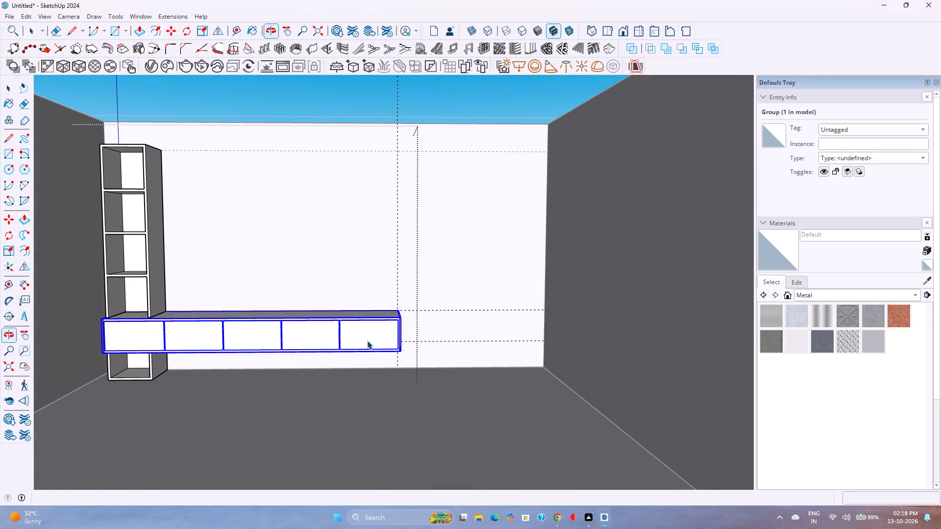
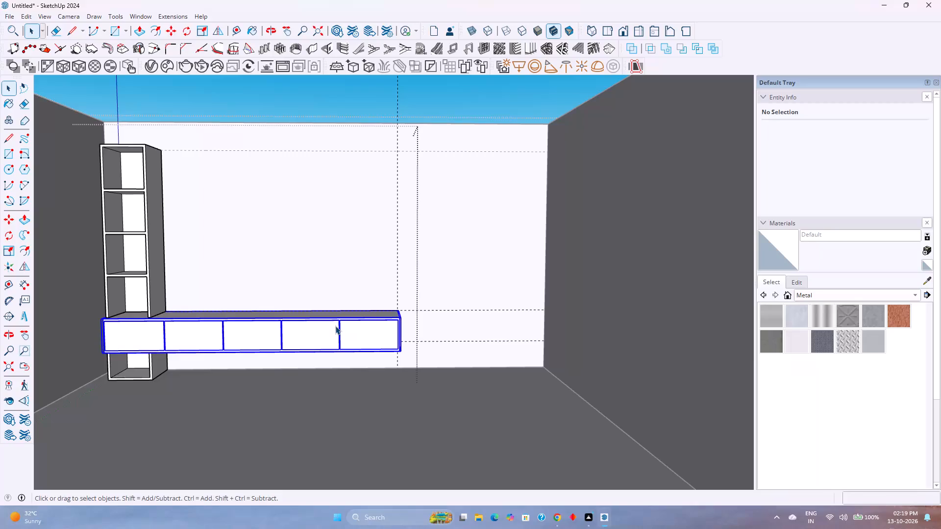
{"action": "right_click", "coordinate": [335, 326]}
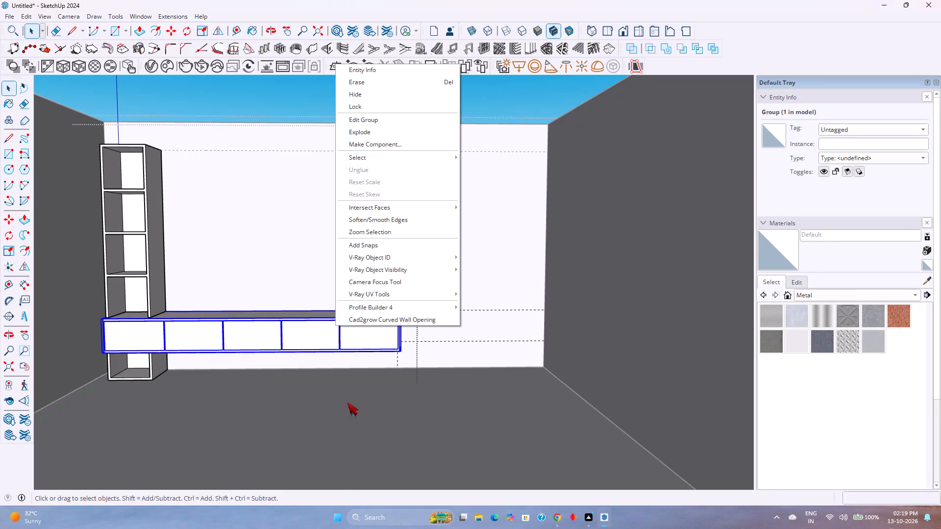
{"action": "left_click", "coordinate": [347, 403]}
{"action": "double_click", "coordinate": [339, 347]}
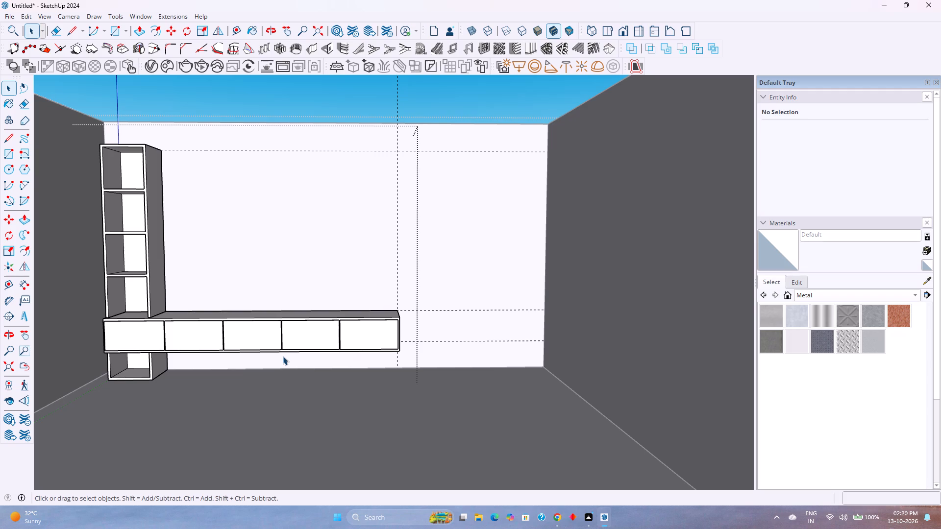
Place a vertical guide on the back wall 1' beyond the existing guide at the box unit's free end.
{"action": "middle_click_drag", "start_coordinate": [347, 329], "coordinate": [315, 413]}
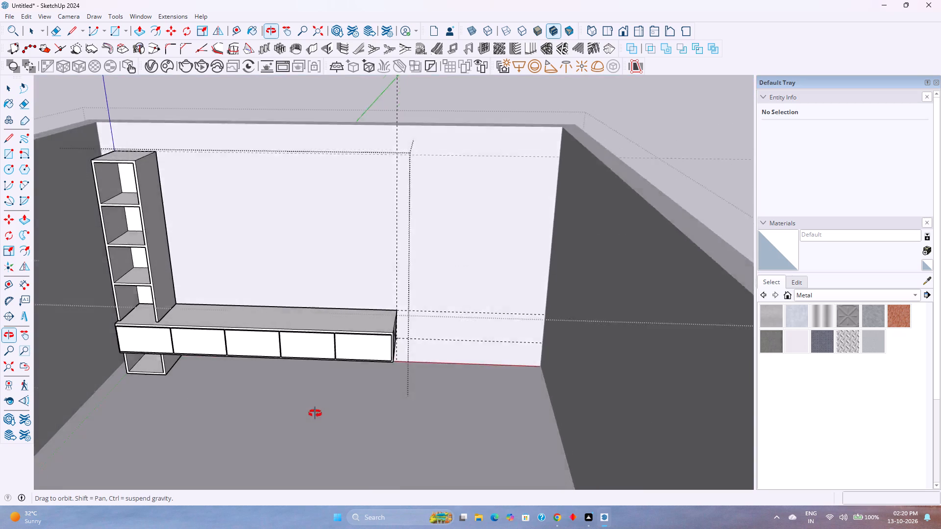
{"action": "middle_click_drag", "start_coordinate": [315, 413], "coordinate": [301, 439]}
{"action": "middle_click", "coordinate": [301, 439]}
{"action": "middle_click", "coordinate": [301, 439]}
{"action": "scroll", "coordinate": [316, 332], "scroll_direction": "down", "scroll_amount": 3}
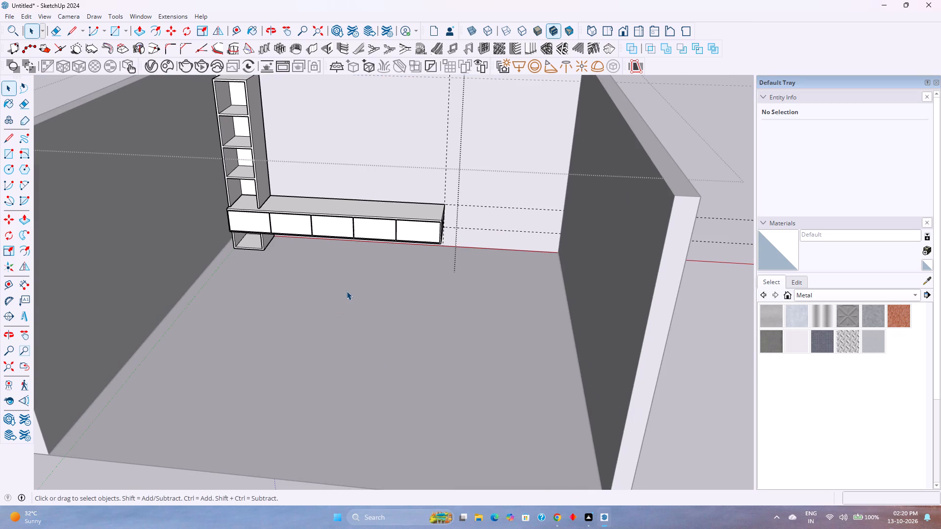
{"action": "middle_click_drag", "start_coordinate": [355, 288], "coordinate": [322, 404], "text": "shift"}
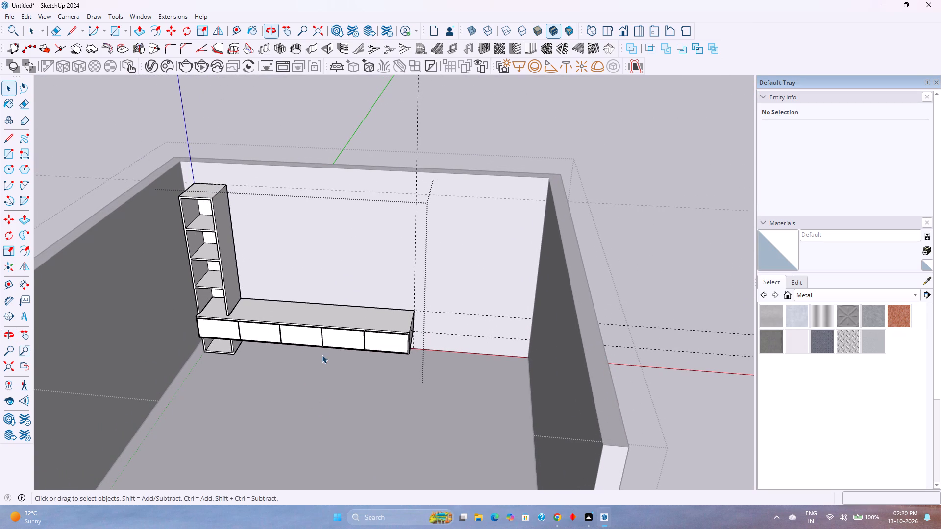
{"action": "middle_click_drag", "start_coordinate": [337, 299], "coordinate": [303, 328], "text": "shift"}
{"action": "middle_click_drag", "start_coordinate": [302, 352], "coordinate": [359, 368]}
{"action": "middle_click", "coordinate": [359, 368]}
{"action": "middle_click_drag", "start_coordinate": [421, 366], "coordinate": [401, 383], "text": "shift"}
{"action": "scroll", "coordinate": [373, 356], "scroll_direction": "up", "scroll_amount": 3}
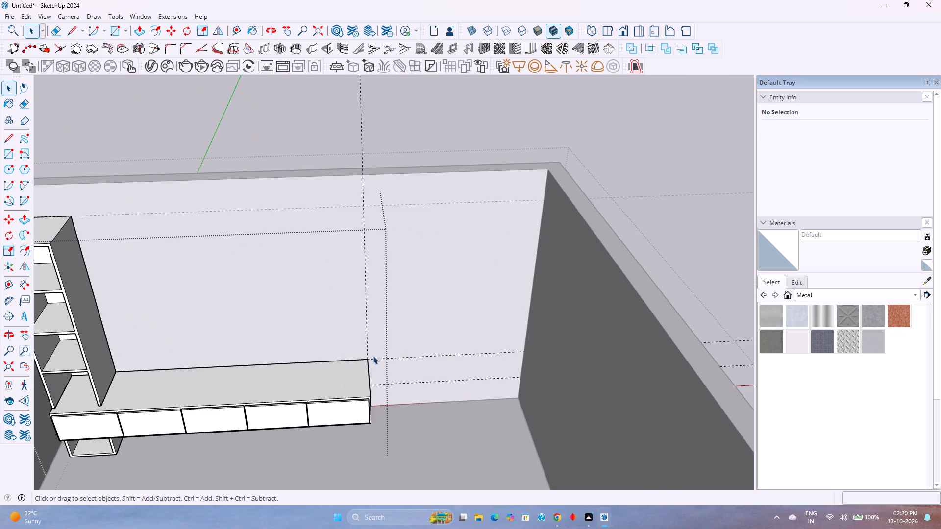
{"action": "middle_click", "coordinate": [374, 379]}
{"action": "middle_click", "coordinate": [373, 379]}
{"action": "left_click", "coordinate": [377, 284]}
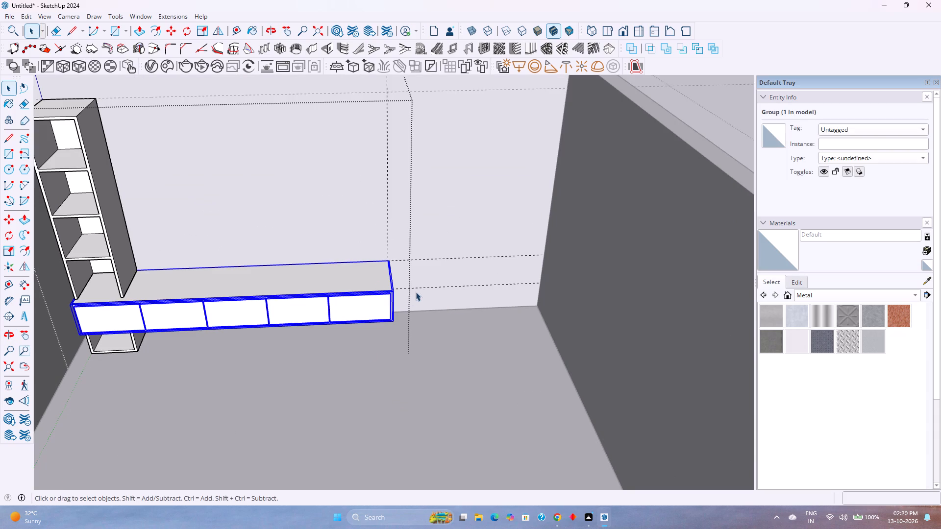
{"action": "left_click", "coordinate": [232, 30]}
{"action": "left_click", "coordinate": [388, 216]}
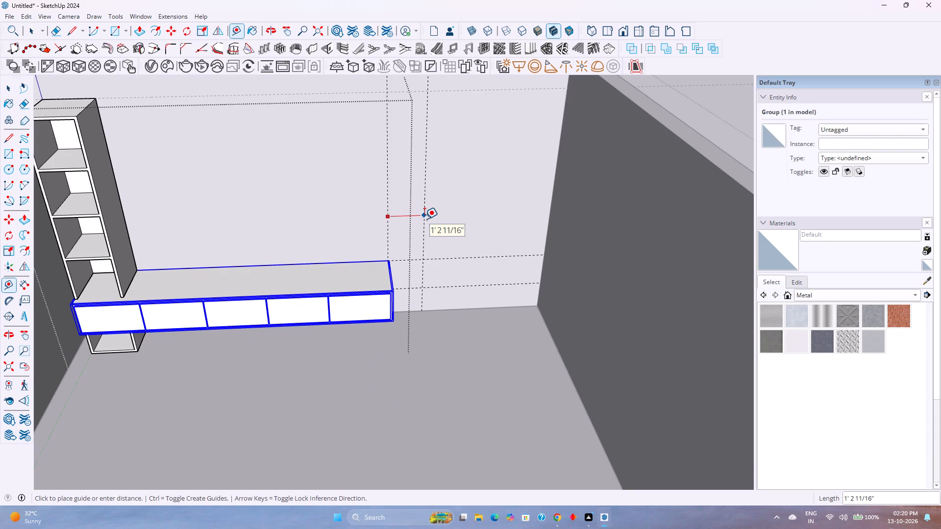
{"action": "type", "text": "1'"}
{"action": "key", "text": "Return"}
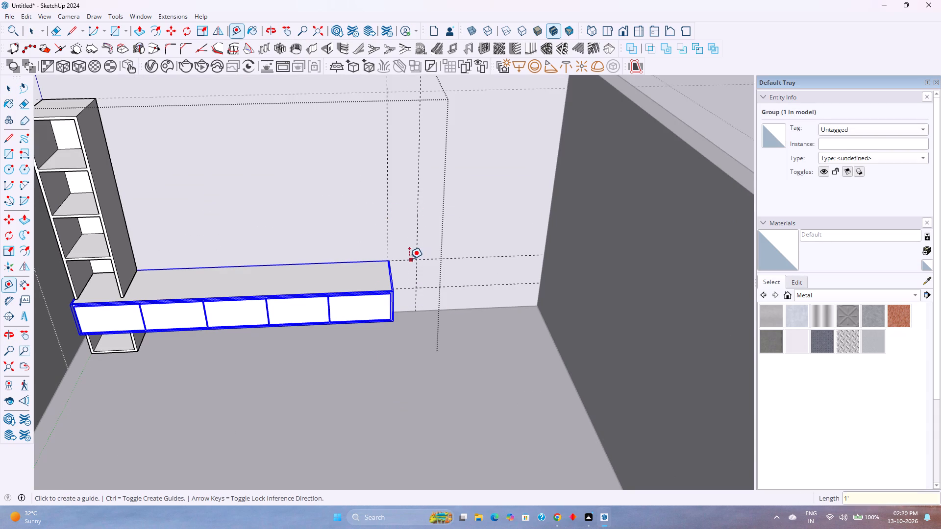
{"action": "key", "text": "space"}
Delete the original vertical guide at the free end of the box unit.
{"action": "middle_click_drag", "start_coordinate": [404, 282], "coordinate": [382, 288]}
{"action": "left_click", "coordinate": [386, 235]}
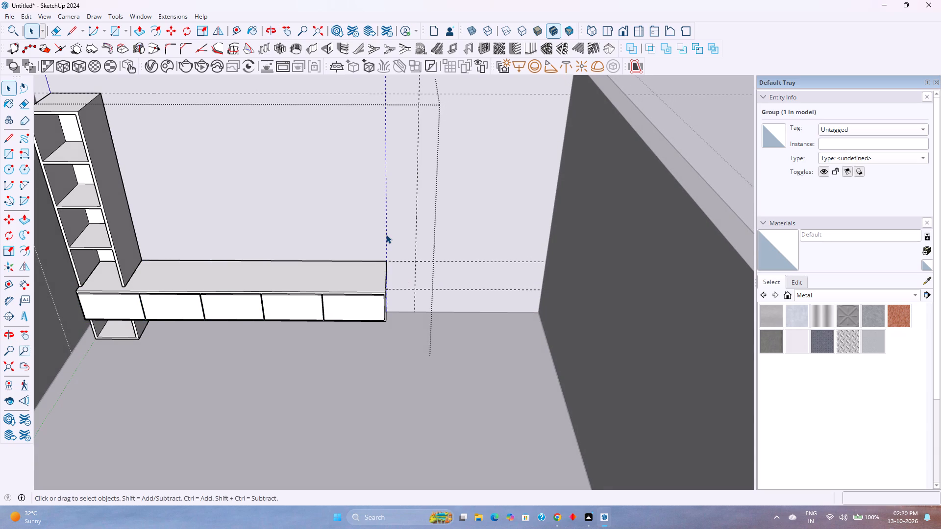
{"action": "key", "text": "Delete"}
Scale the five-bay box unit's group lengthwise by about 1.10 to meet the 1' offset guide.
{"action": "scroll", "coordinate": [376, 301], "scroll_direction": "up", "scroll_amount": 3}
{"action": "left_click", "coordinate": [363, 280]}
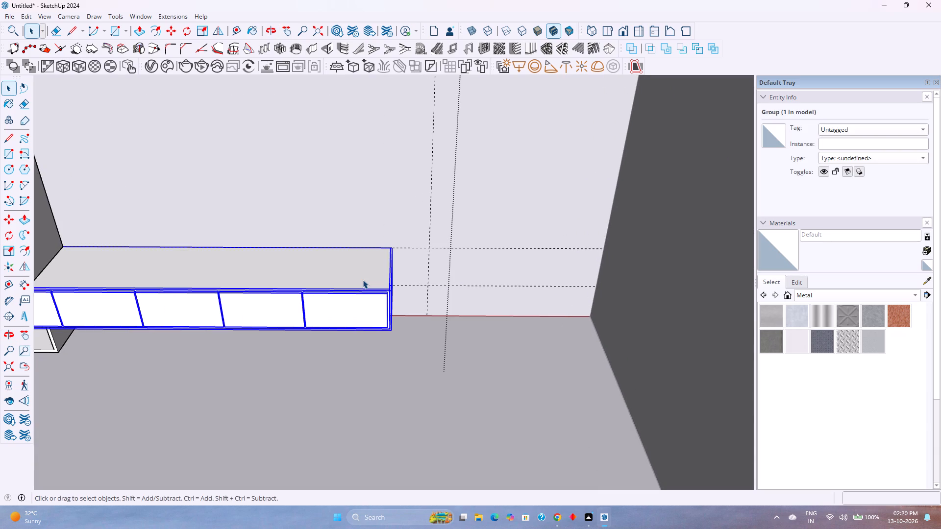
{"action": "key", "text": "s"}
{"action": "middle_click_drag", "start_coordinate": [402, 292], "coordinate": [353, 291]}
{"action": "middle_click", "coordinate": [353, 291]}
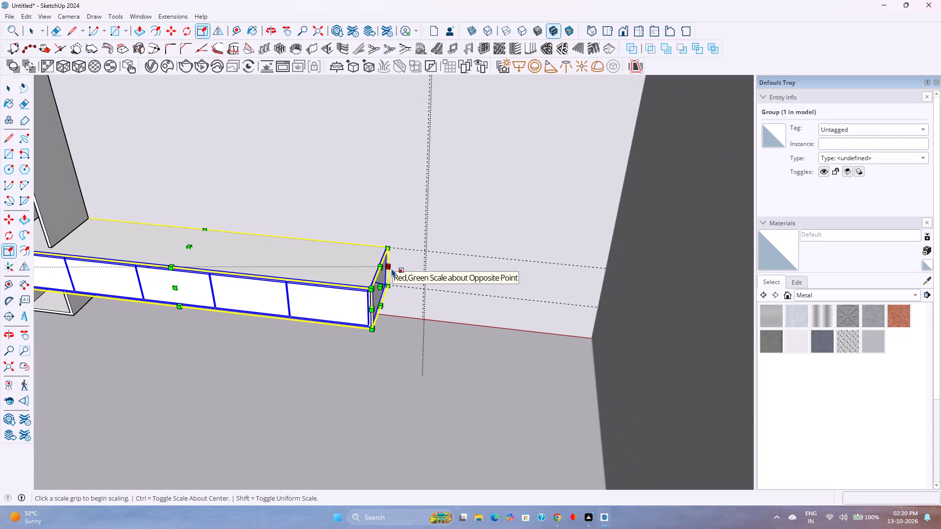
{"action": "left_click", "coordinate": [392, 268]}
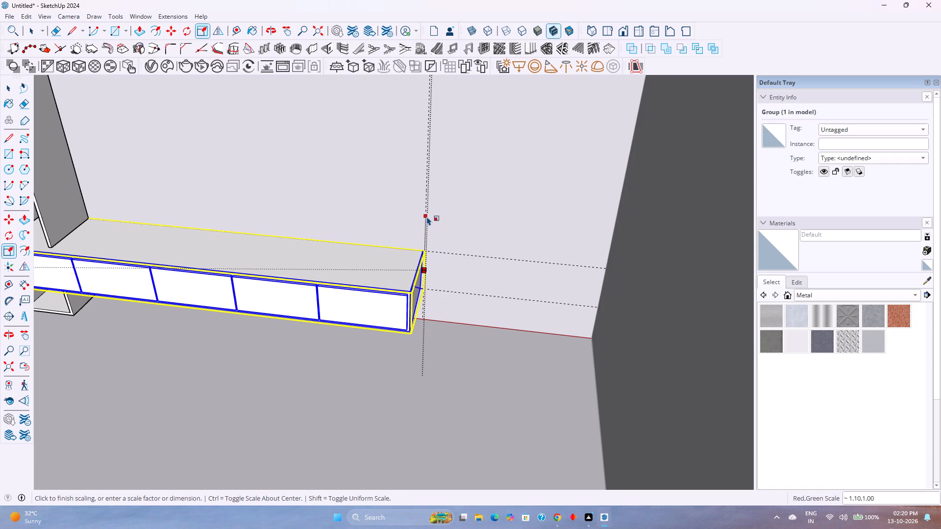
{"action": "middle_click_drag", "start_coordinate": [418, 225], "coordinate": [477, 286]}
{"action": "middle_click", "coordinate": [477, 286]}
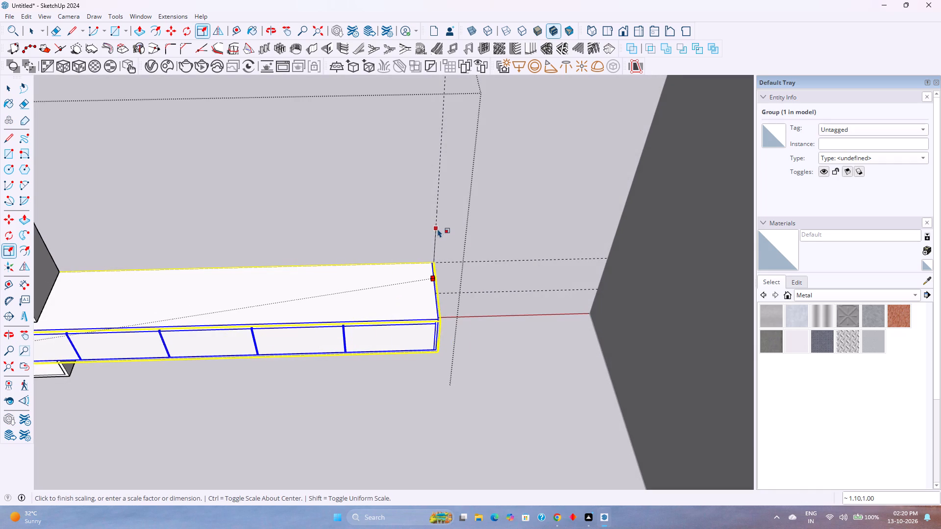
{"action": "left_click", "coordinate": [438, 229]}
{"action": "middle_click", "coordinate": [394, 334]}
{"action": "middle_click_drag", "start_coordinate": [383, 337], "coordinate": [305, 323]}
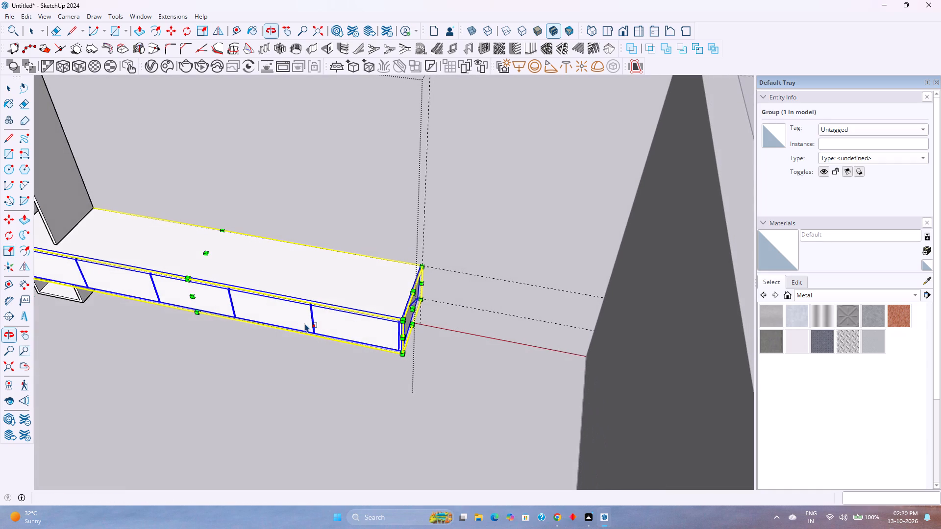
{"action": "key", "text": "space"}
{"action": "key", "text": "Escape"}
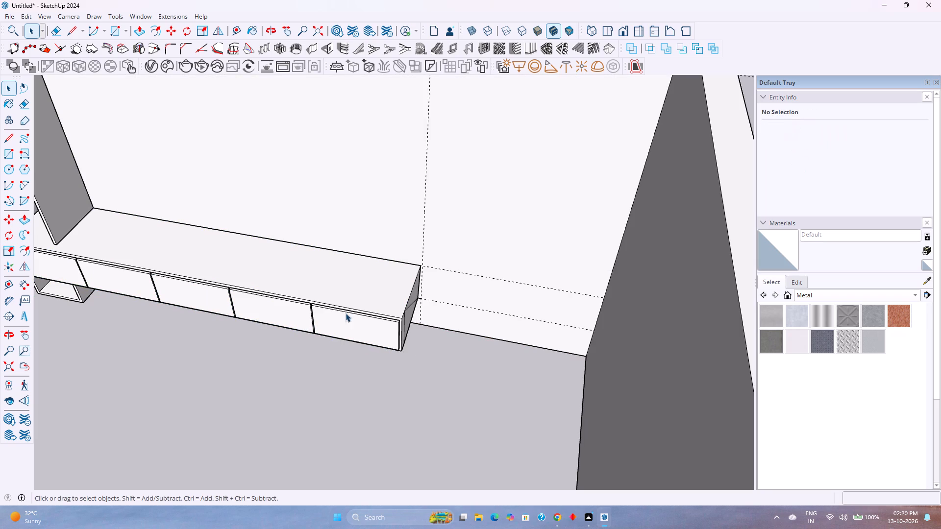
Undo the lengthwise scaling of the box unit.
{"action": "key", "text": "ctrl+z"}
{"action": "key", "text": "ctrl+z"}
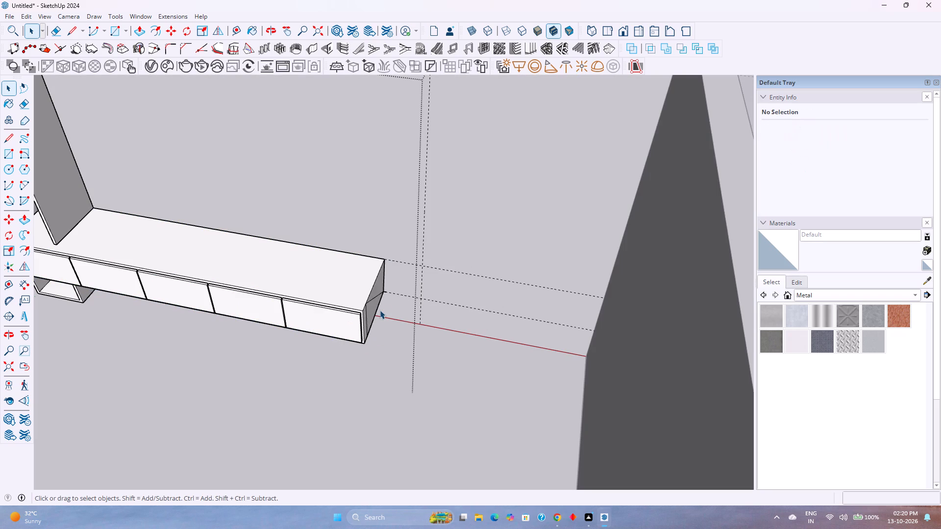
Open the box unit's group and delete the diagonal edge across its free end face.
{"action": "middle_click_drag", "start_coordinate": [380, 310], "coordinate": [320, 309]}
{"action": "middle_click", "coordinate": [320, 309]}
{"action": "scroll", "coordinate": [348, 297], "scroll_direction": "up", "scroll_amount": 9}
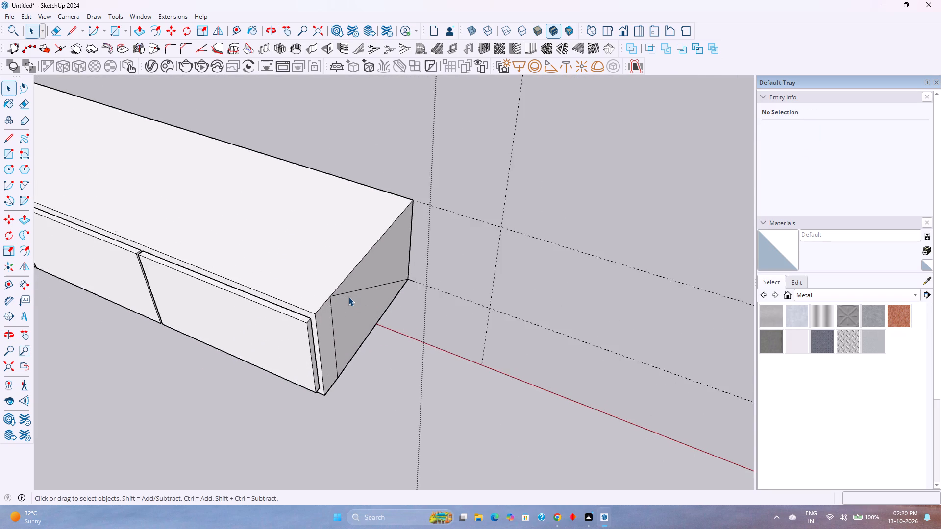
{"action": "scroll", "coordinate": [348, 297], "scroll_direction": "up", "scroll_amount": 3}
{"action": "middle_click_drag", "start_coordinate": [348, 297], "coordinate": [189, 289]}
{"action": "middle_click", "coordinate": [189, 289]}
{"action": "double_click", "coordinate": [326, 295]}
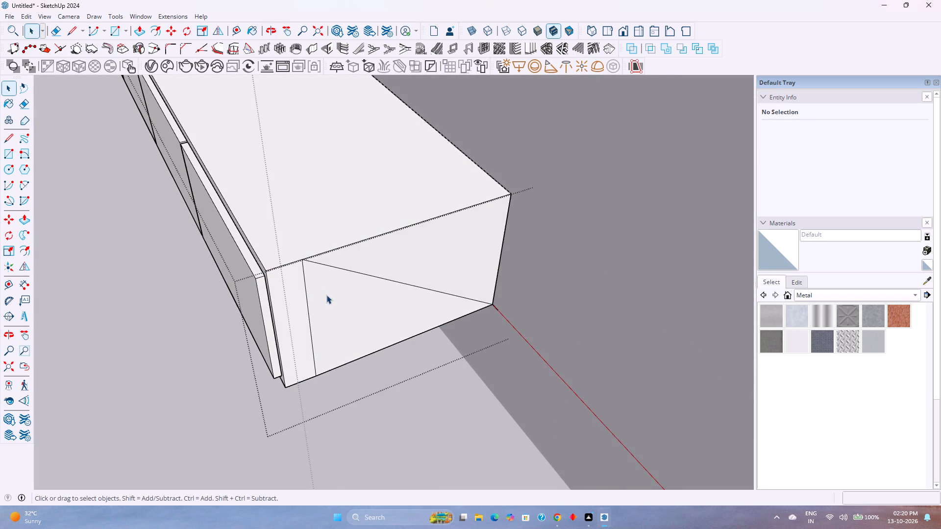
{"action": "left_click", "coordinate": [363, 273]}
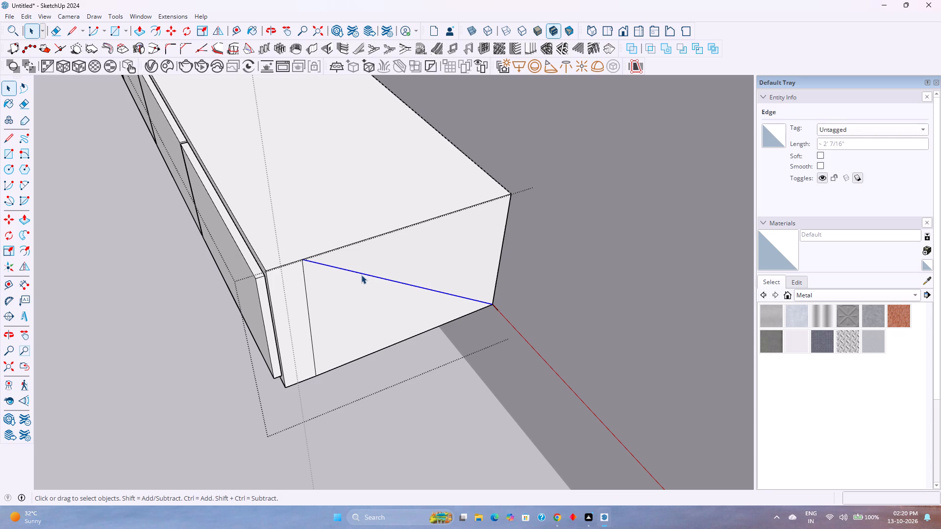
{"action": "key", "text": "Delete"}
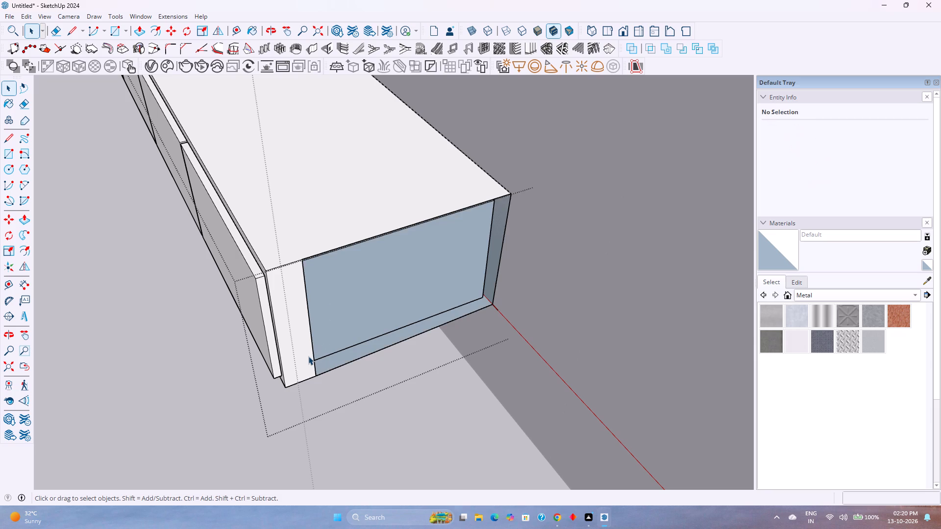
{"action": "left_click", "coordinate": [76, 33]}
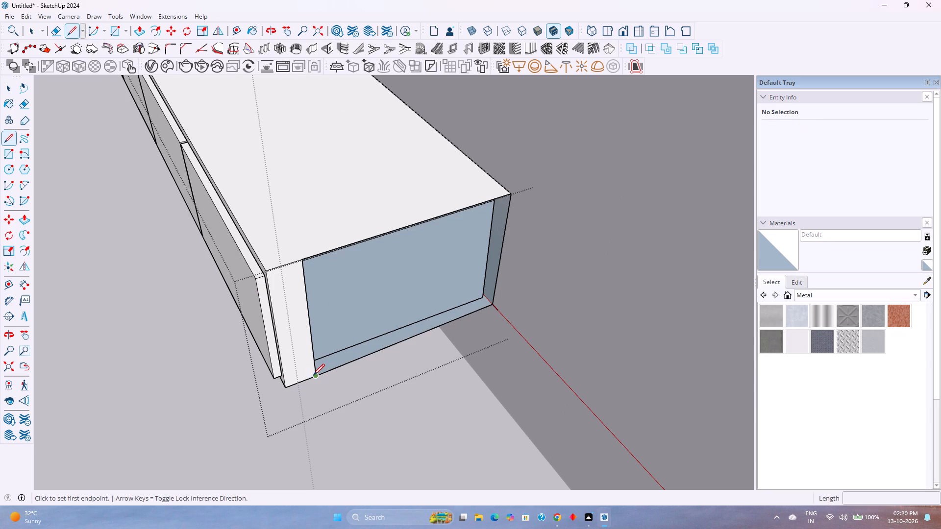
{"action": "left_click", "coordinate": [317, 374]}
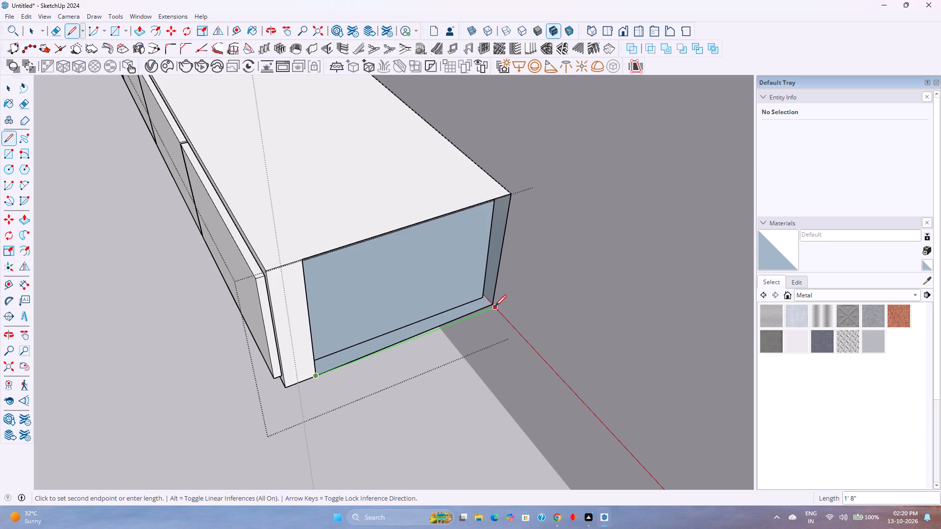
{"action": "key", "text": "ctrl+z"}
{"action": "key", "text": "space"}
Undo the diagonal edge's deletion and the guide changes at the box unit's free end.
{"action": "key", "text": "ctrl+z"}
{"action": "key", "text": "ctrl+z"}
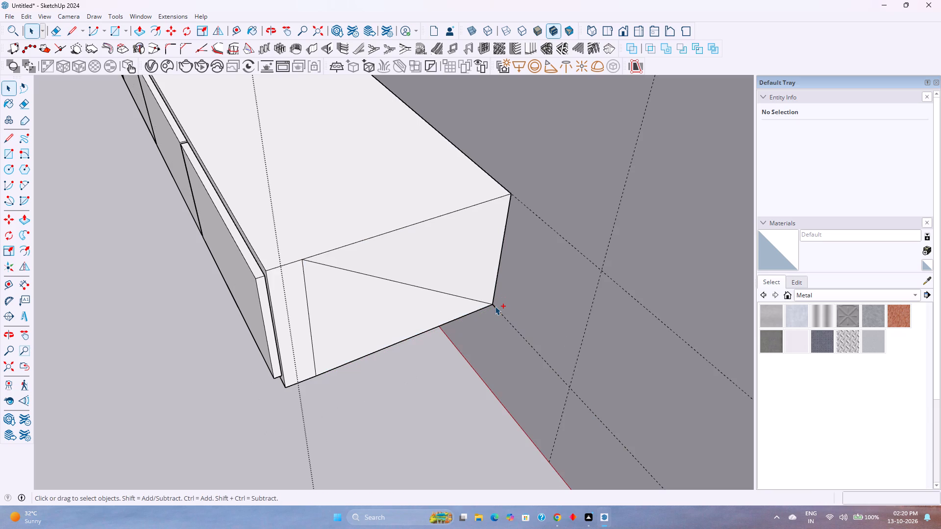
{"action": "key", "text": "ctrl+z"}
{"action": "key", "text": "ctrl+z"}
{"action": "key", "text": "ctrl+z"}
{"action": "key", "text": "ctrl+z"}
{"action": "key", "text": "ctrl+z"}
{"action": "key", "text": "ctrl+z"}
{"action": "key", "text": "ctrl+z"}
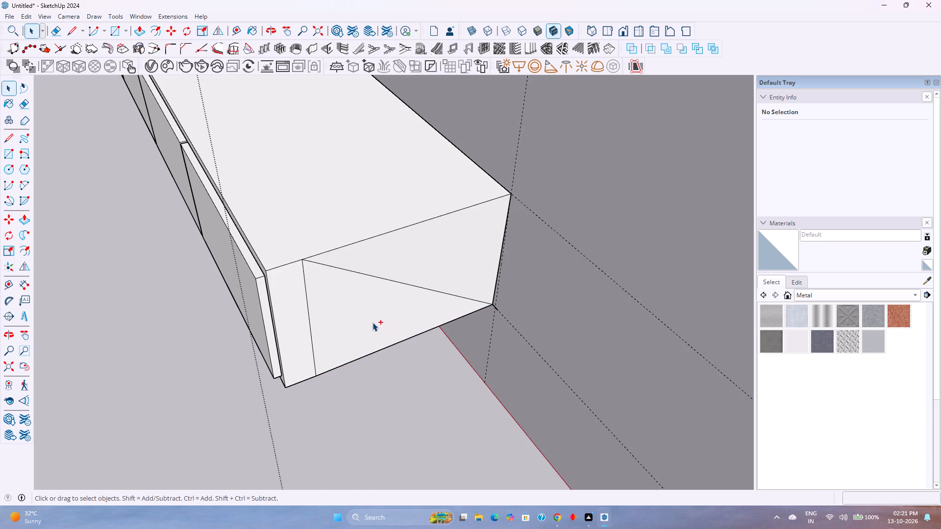
Undo the box unit's component fronts, back to the open bays.
{"action": "key", "text": "ctrl+z"}
{"action": "key", "text": "ctrl+z"}
{"action": "key", "text": "ctrl+z"}
{"action": "key", "text": "ctrl+z"}
{"action": "key", "text": "ctrl+z"}
{"action": "key", "text": "ctrl+z"}
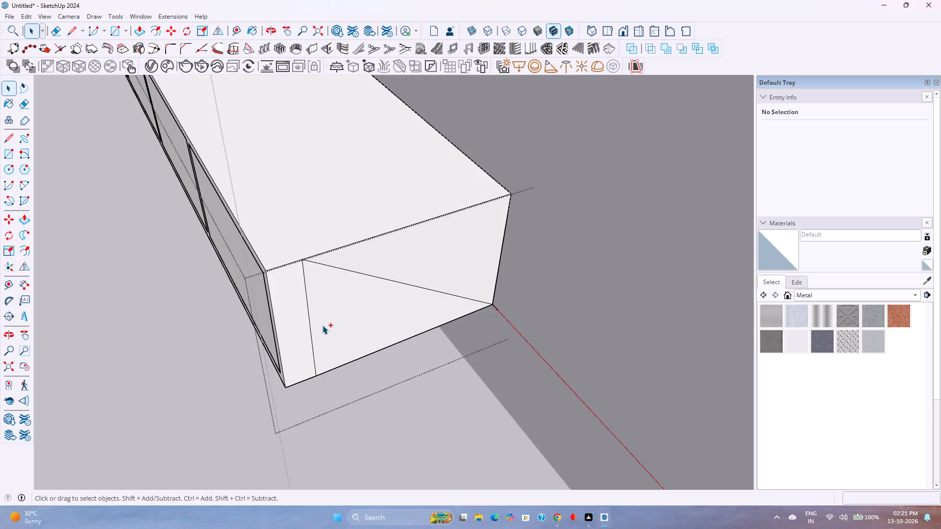
{"action": "key", "text": "ctrl+z"}
{"action": "key", "text": "ctrl+z"}
{"action": "key", "text": "ctrl+z"}
{"action": "key", "text": "ctrl+z"}
{"action": "key", "text": "ctrl+z"}
{"action": "key", "text": "ctrl+z"}
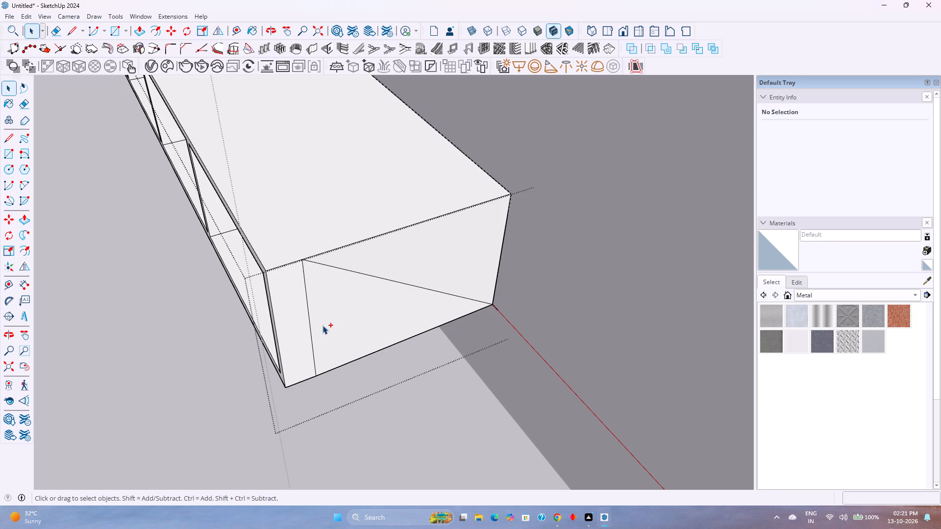
Keep undoing until the forward extension of the box unit's frame is removed.
{"action": "key", "text": "ctrl+z"}
{"action": "key", "text": "ctrl+z"}
{"action": "key", "text": "ctrl+z"}
{"action": "key", "text": "space"}
{"action": "key", "text": "ctrl+z"}
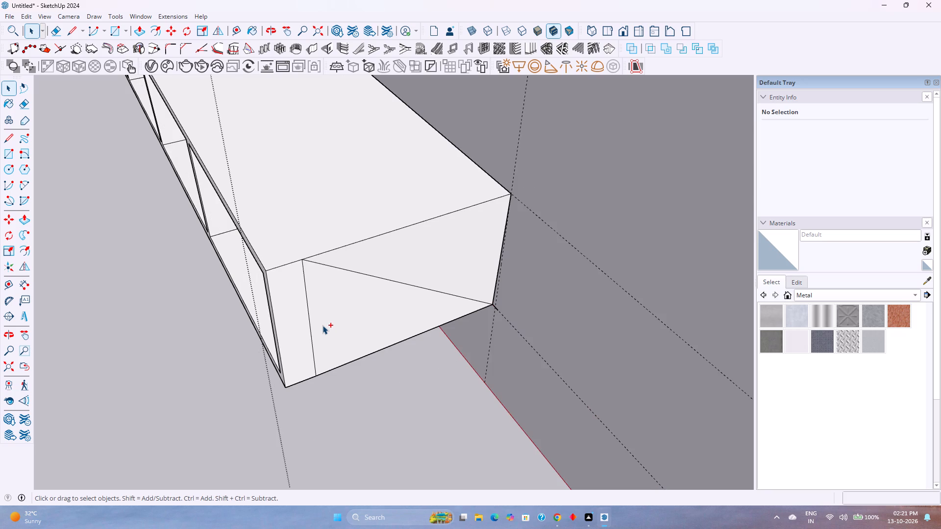
{"action": "key", "text": "ctrl+z"}
{"action": "key", "text": "ctrl+z"}
{"action": "key", "text": "ctrl+z"}
{"action": "key", "text": "ctrl+z"}
{"action": "key", "text": "ctrl+z"}
{"action": "key", "text": "ctrl+z"}
{"action": "key", "text": "ctrl+z"}
{"action": "key", "text": "ctrl+z"}
{"action": "key", "text": "ctrl+z"}
{"action": "key", "text": "ctrl+z"}
{"action": "key", "text": "ctrl+z"}
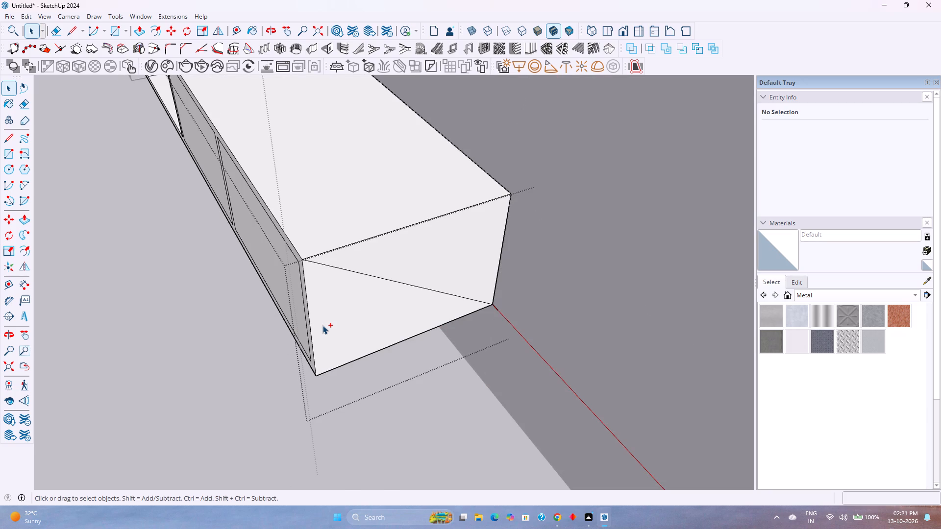
Undo further back to before the bay dividers were thickened and the diagonal edge appeared on the box unit's end face.
{"action": "key", "text": "ctrl+z"}
{"action": "key", "text": "ctrl+z"}
{"action": "key", "text": "ctrl+z"}
{"action": "key", "text": "ctrl+z"}
{"action": "key", "text": "ctrl+z"}
{"action": "key", "text": "ctrl+z"}
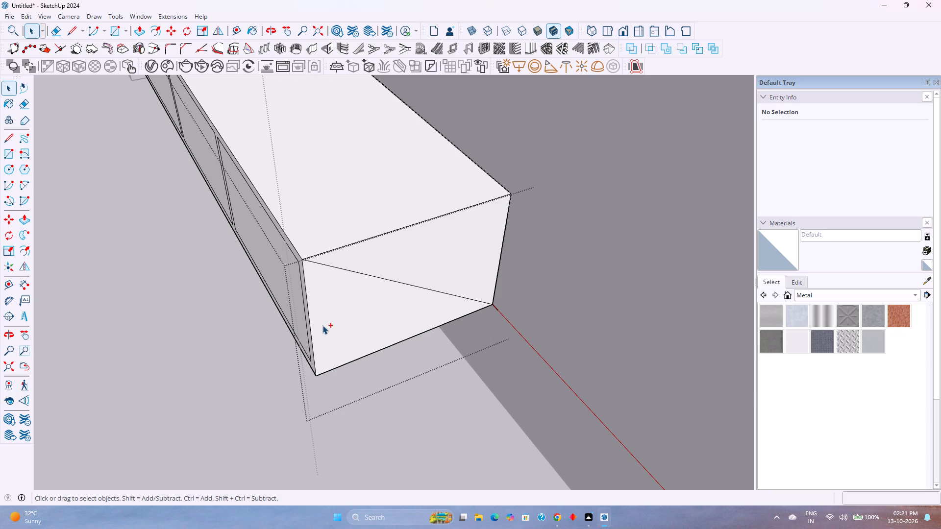
{"action": "key", "text": "ctrl+z"}
{"action": "key", "text": "ctrl+z"}
{"action": "key", "text": "ctrl+z"}
{"action": "key", "text": "ctrl+z"}
{"action": "key", "text": "ctrl+z"}
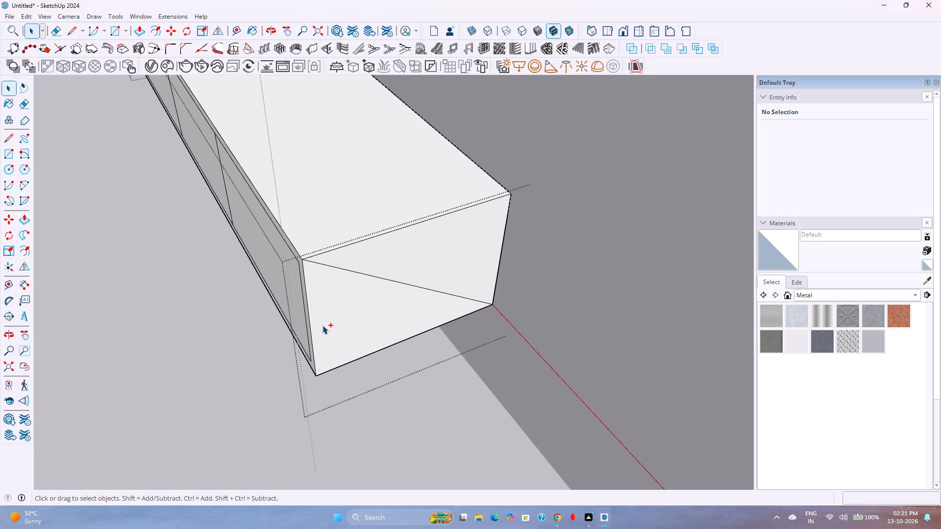
{"action": "key", "text": "ctrl+z"}
{"action": "key", "text": "ctrl+z"}
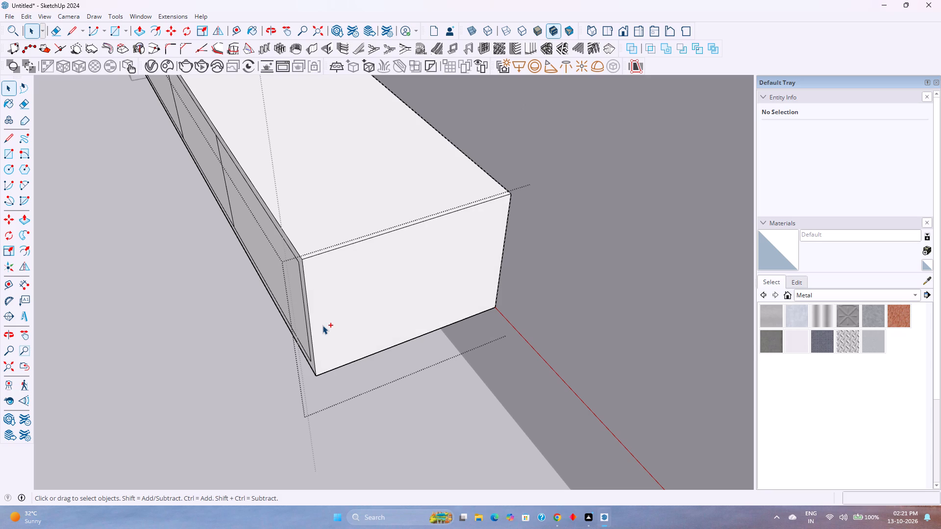
{"action": "key", "text": "ctrl+y"}
{"action": "key", "text": "ctrl+y"}
{"action": "key", "text": "ctrl+z"}
{"action": "middle_click_drag", "start_coordinate": [269, 331], "coordinate": [285, 331]}
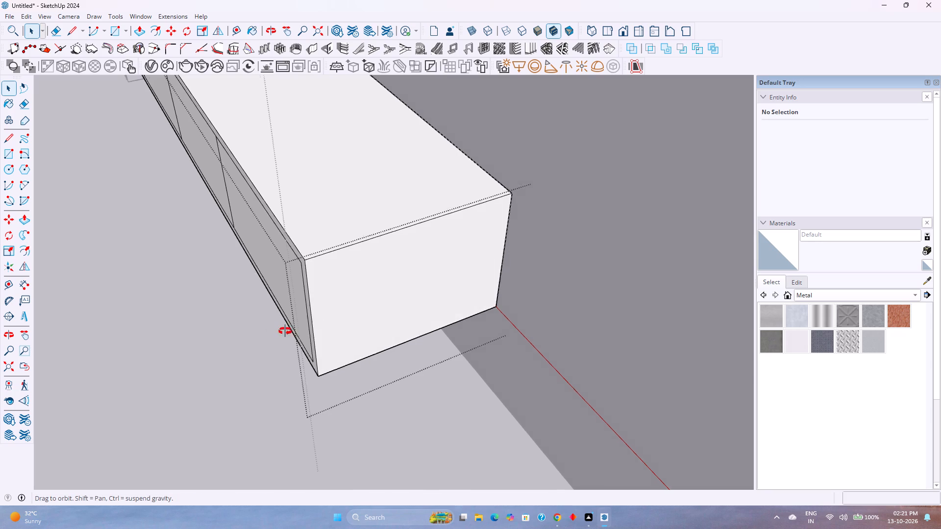
Move only the four divider edges on the box unit's front 0.5" along the red axis toward the shelf cabinet.
{"action": "middle_click_drag", "start_coordinate": [285, 331], "coordinate": [578, 266]}
{"action": "scroll", "coordinate": [547, 279], "scroll_direction": "down", "scroll_amount": 3}
{"action": "scroll", "coordinate": [493, 289], "scroll_direction": "down", "scroll_amount": 4}
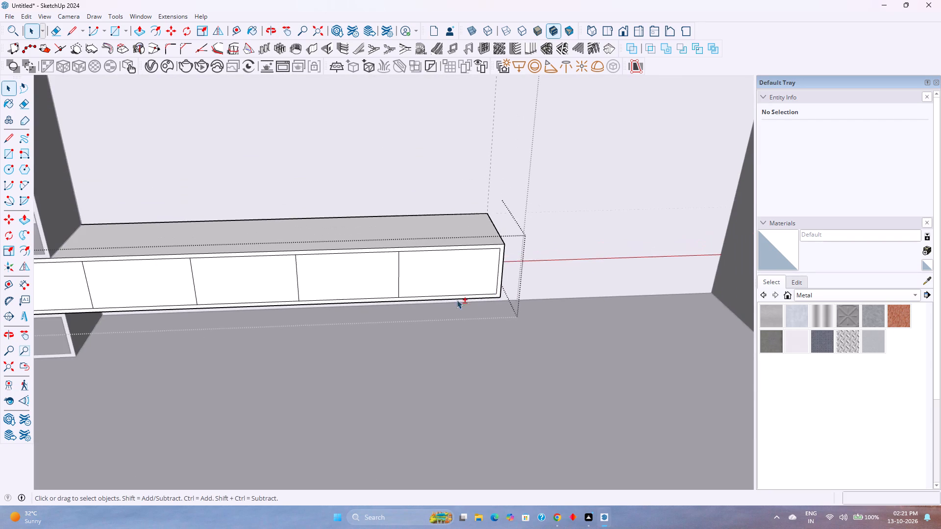
{"action": "middle_click_drag", "start_coordinate": [457, 300], "coordinate": [533, 349], "text": "shift"}
{"action": "left_click_drag", "start_coordinate": [506, 330], "coordinate": [498, 327]}
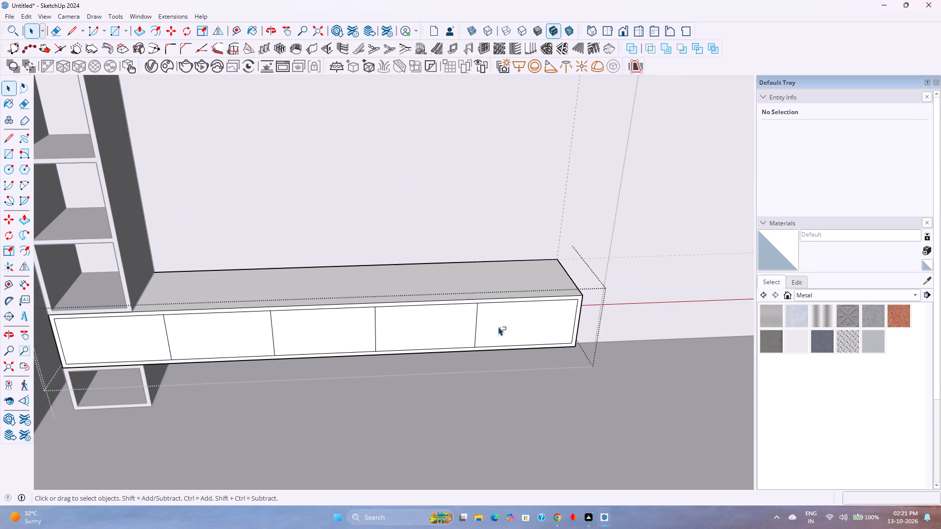
{"action": "left_click_drag", "start_coordinate": [498, 327], "coordinate": [150, 323]}
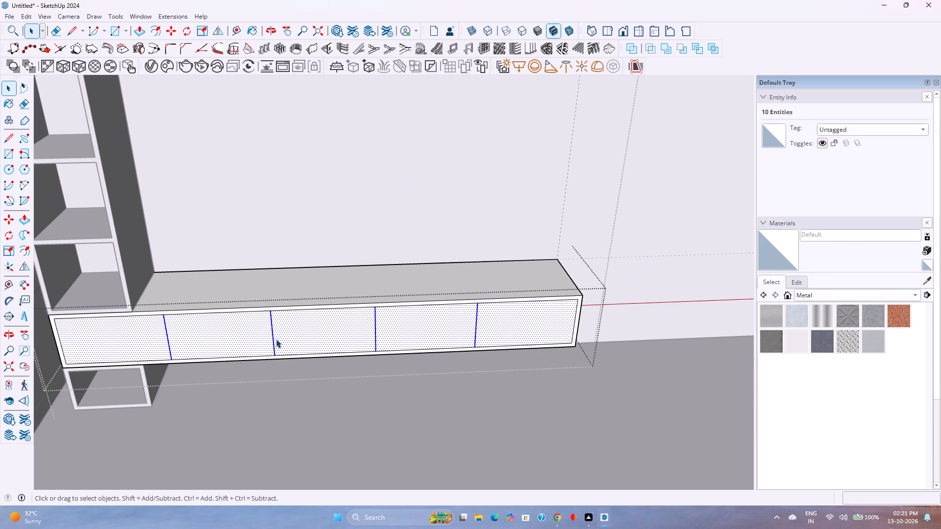
{"action": "right_click", "coordinate": [307, 337]}
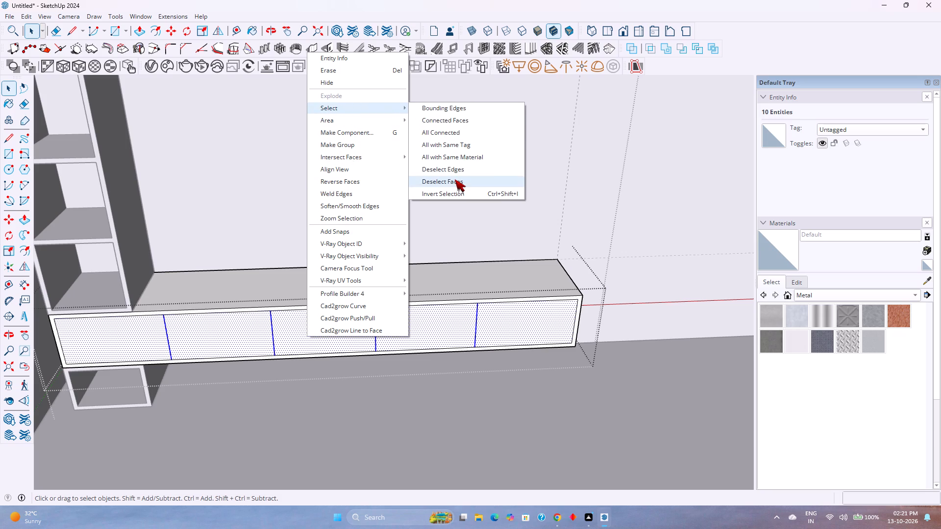
{"action": "left_click", "coordinate": [455, 179]}
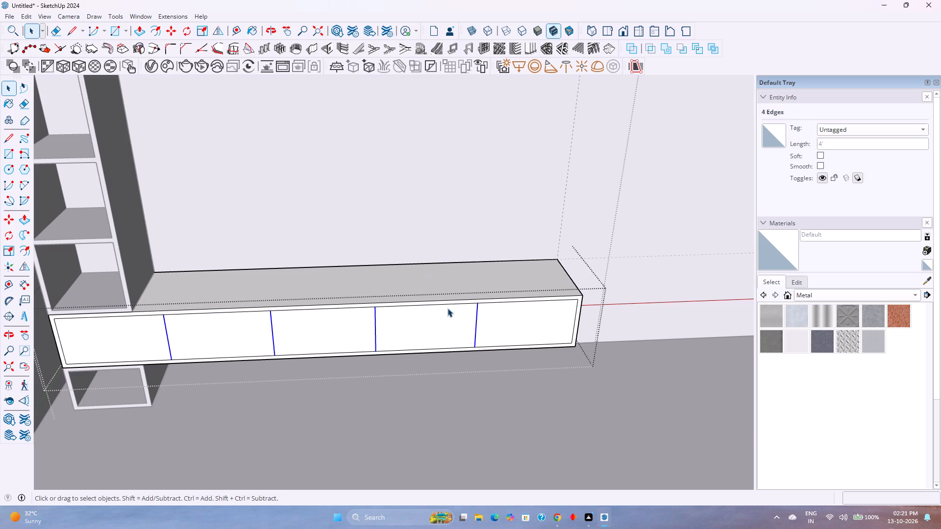
{"action": "scroll", "coordinate": [467, 353], "scroll_direction": "up", "scroll_amount": 2}
{"action": "middle_click_drag", "start_coordinate": [470, 355], "coordinate": [508, 418], "text": "shift"}
{"action": "middle_click_drag", "start_coordinate": [501, 419], "coordinate": [485, 344]}
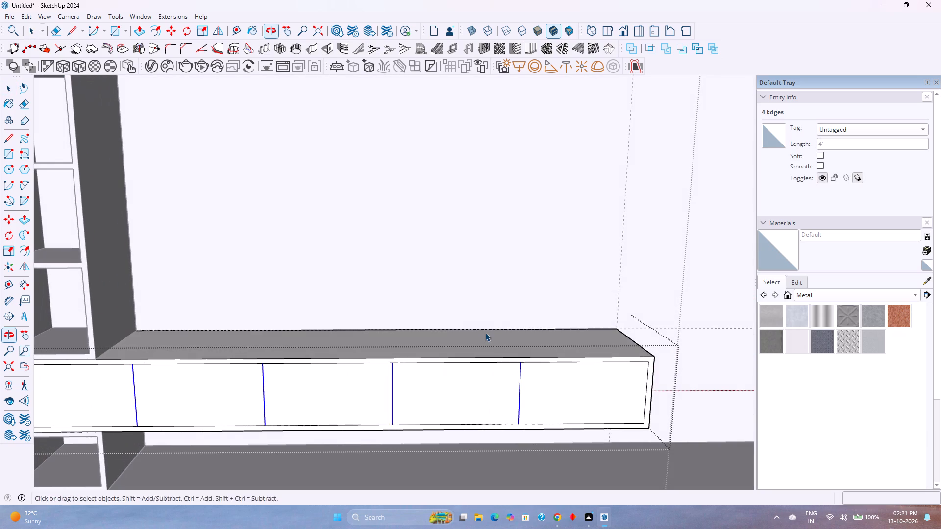
{"action": "middle_click", "coordinate": [485, 333]}
{"action": "key", "text": "m"}
{"action": "left_click", "coordinate": [520, 366]}
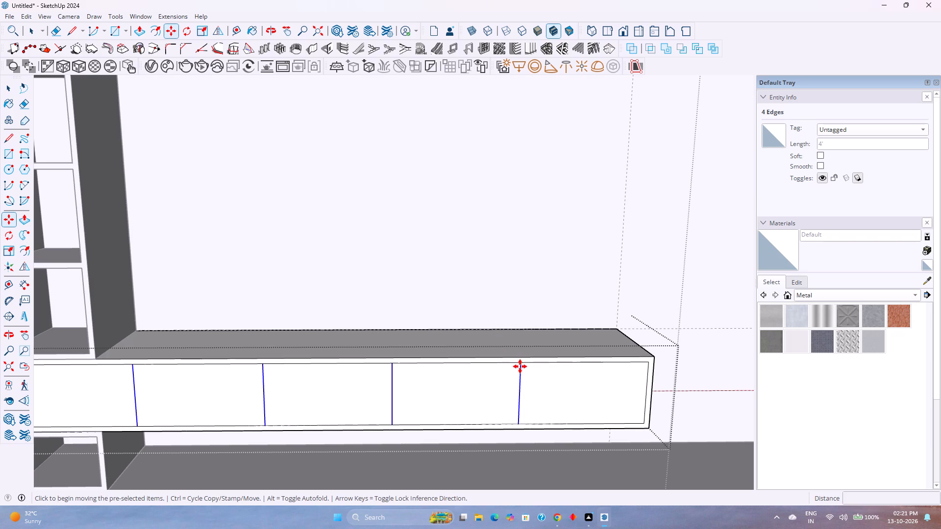
{"action": "key", "text": "Right"}
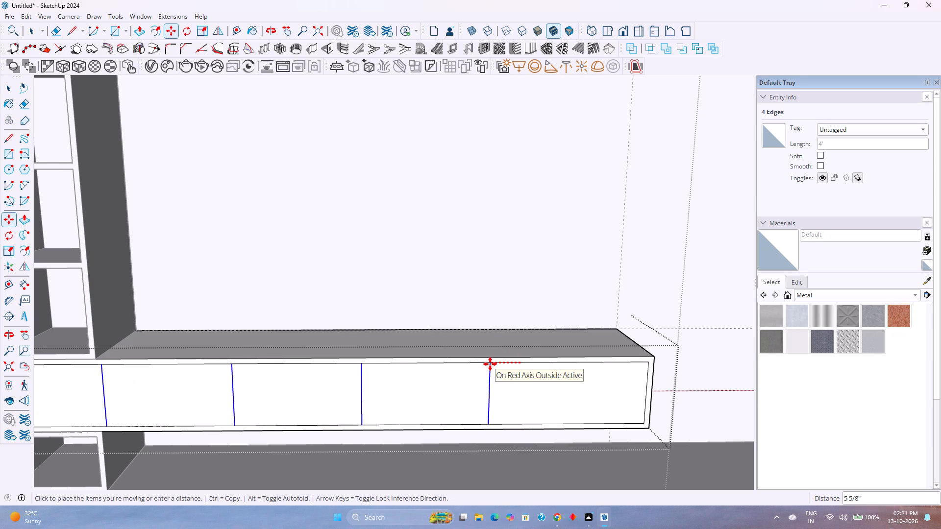
{"action": "type", "text": "0.5"}
{"action": "key", "text": "Return"}
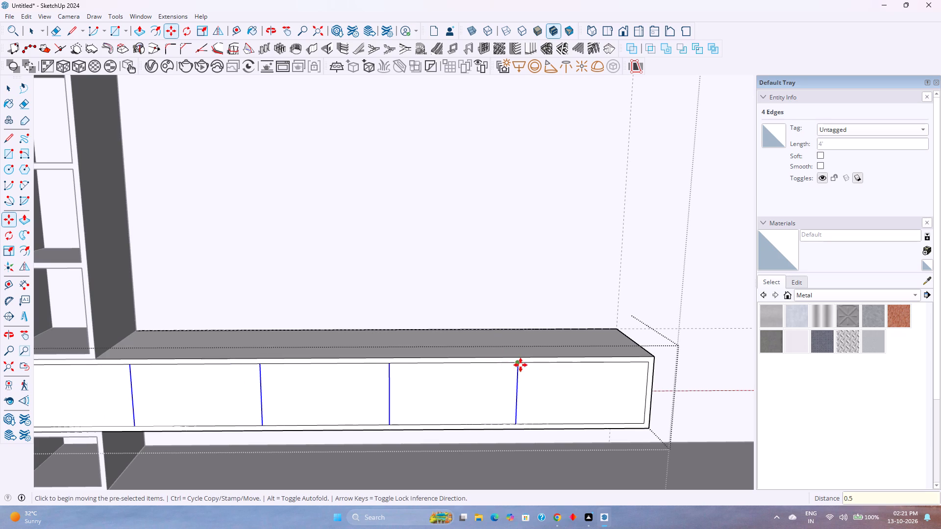
Copy the four divider edges 1" along the red axis toward the box's free end, making divider strips.
{"action": "left_click", "coordinate": [520, 365]}
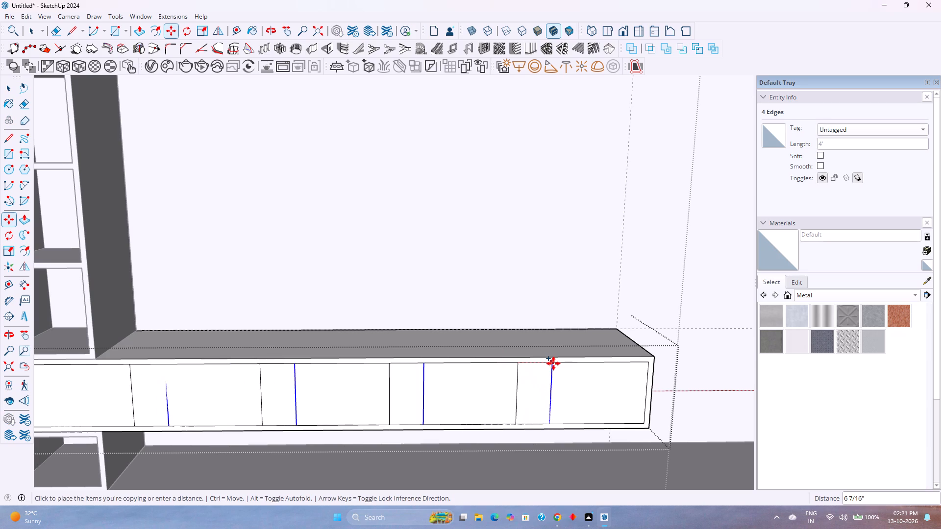
{"action": "key", "text": "Right"}
{"action": "key", "text": "1"}
{"action": "key", "text": "Return"}
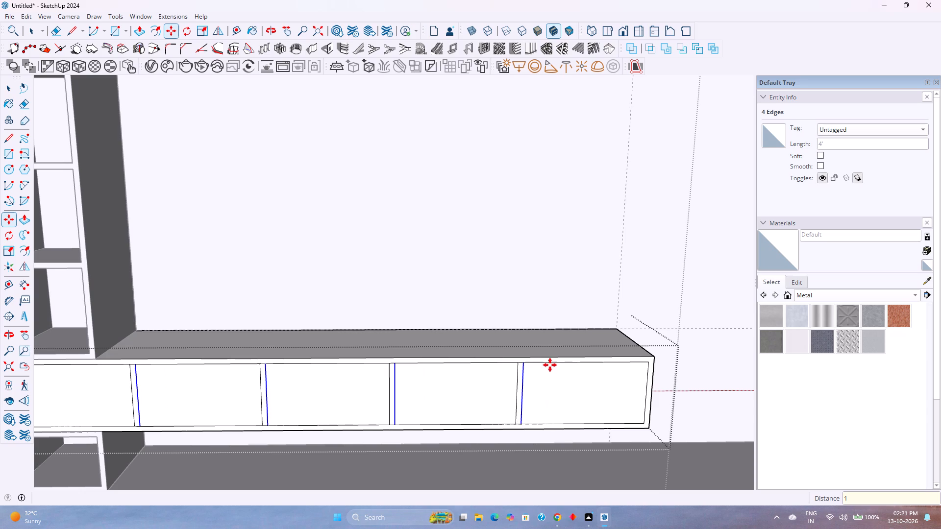
Erase the short top and bottom edge segments of the two divider strips nearest the box unit's free end.
{"action": "key", "text": "e"}
{"action": "scroll", "coordinate": [525, 369], "scroll_direction": "up", "scroll_amount": 9}
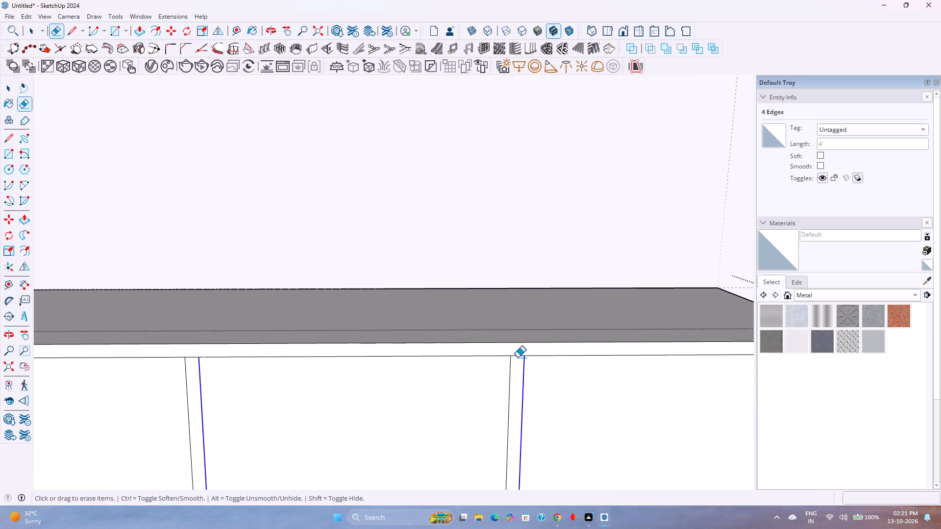
{"action": "left_click", "coordinate": [518, 357]}
{"action": "scroll", "coordinate": [518, 357], "scroll_direction": "down", "scroll_amount": 8}
{"action": "scroll", "coordinate": [505, 439], "scroll_direction": "up", "scroll_amount": 7}
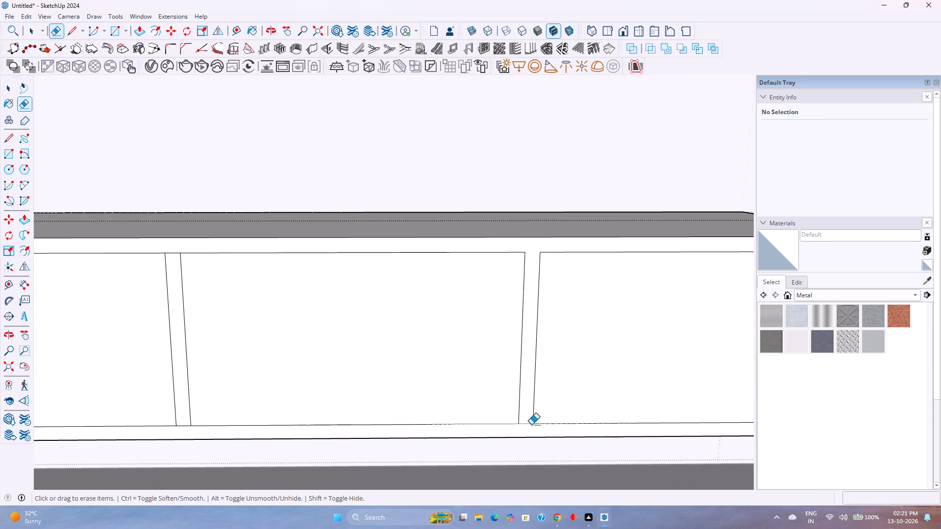
{"action": "left_click", "coordinate": [524, 425]}
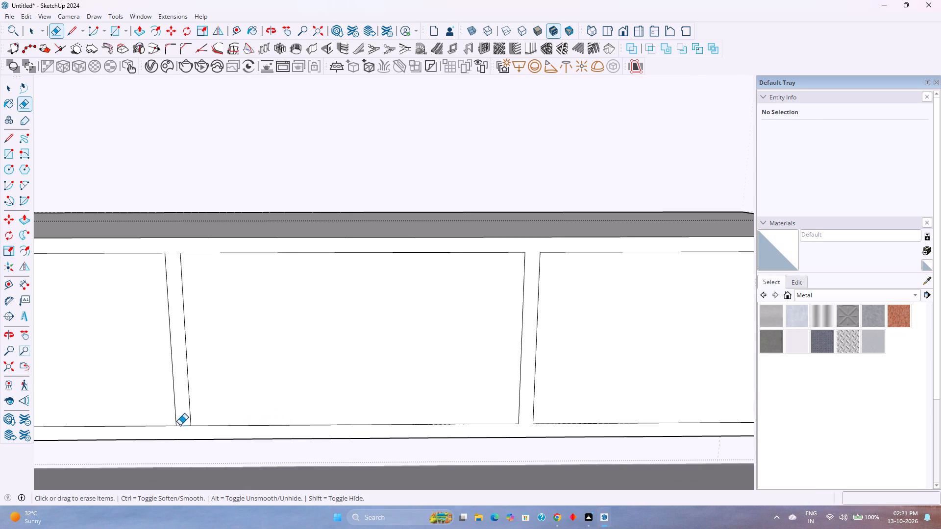
{"action": "left_click", "coordinate": [182, 423]}
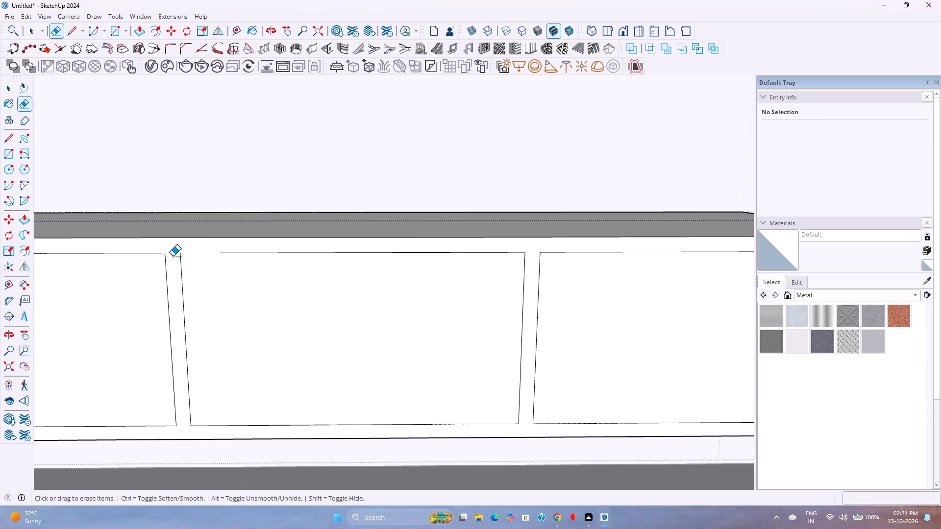
{"action": "left_click", "coordinate": [172, 254]}
Erase the short top and bottom edge segments of the two remaining divider strips nearer the shelf cabinet.
{"action": "scroll", "coordinate": [205, 295], "scroll_direction": "down", "scroll_amount": 8}
{"action": "middle_click_drag", "start_coordinate": [205, 300], "coordinate": [457, 332], "text": "shift"}
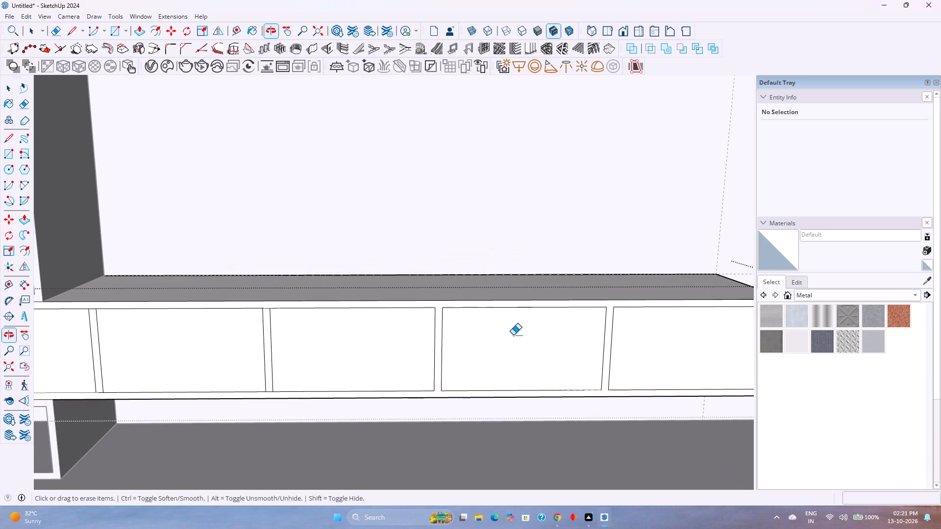
{"action": "scroll", "coordinate": [261, 310], "scroll_direction": "up", "scroll_amount": 5}
{"action": "left_click", "coordinate": [271, 308]}
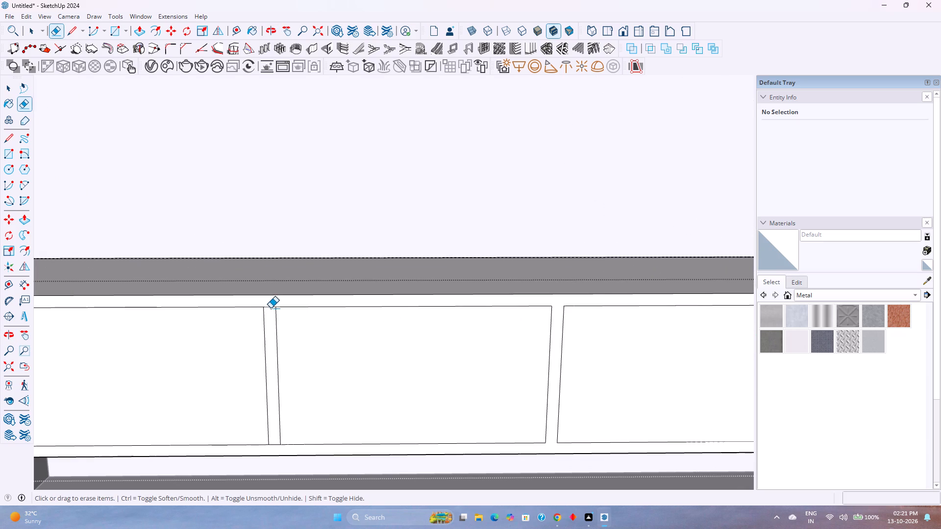
{"action": "left_click", "coordinate": [276, 446]}
{"action": "left_click", "coordinate": [273, 447]}
{"action": "left_click", "coordinate": [273, 444]}
{"action": "scroll", "coordinate": [273, 444], "scroll_direction": "down", "scroll_amount": 3}
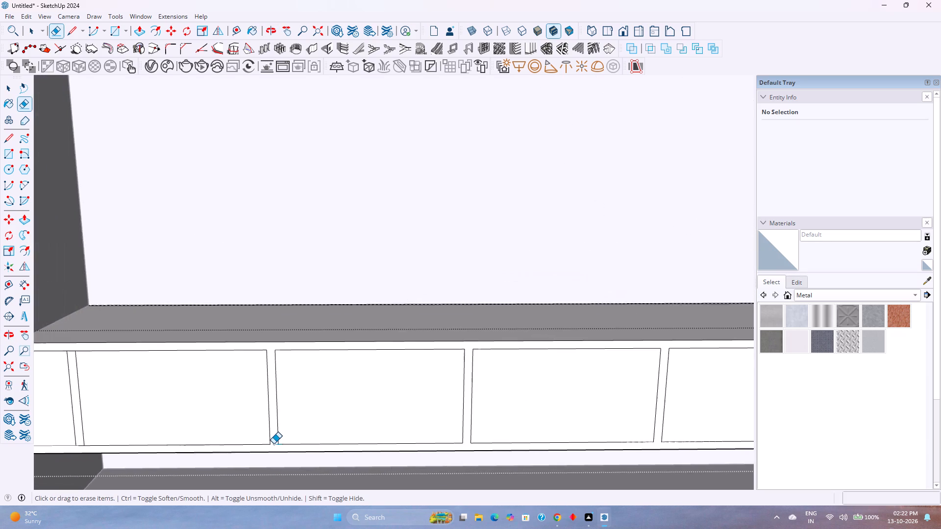
{"action": "scroll", "coordinate": [273, 444], "scroll_direction": "down", "scroll_amount": 1}
{"action": "middle_click_drag", "start_coordinate": [274, 444], "coordinate": [532, 427], "text": "shift"}
{"action": "middle_click", "coordinate": [533, 427], "text": "shift"}
{"action": "scroll", "coordinate": [333, 334], "scroll_direction": "up", "scroll_amount": 2}
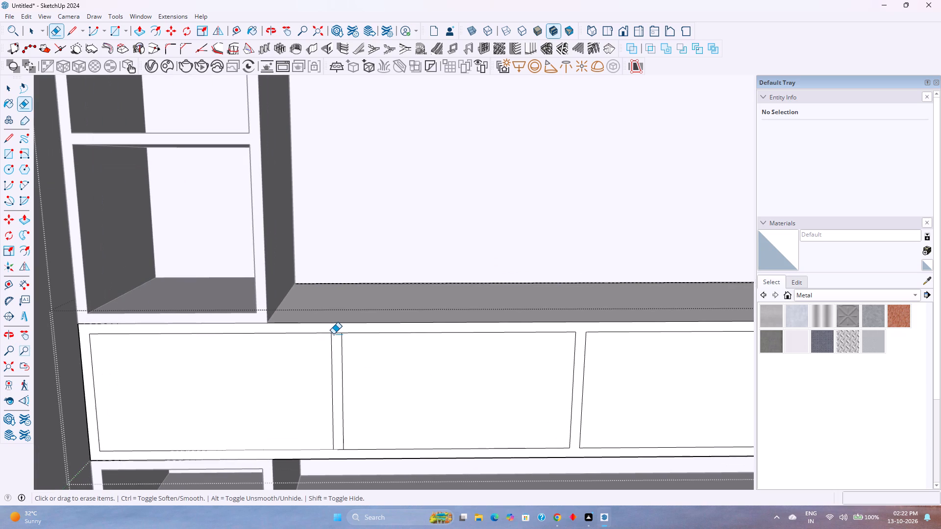
{"action": "left_click", "coordinate": [336, 335]}
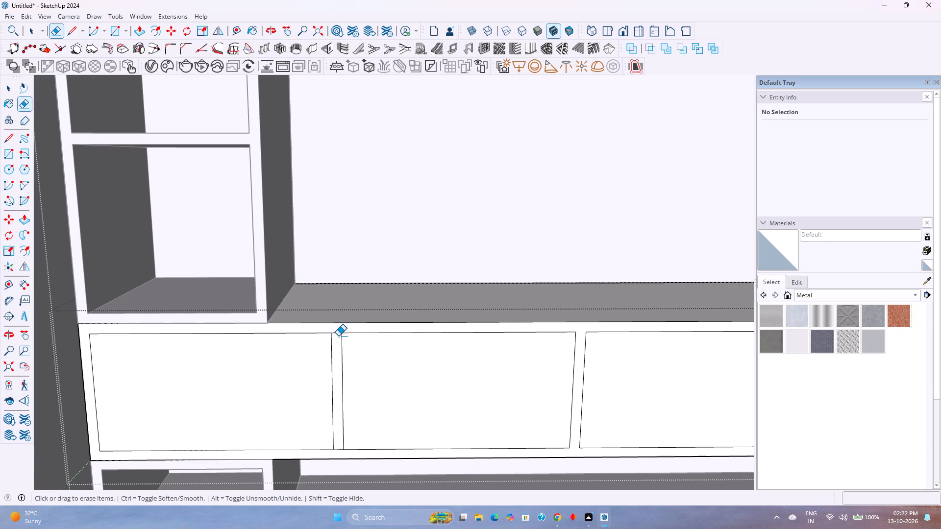
{"action": "left_click", "coordinate": [335, 332]}
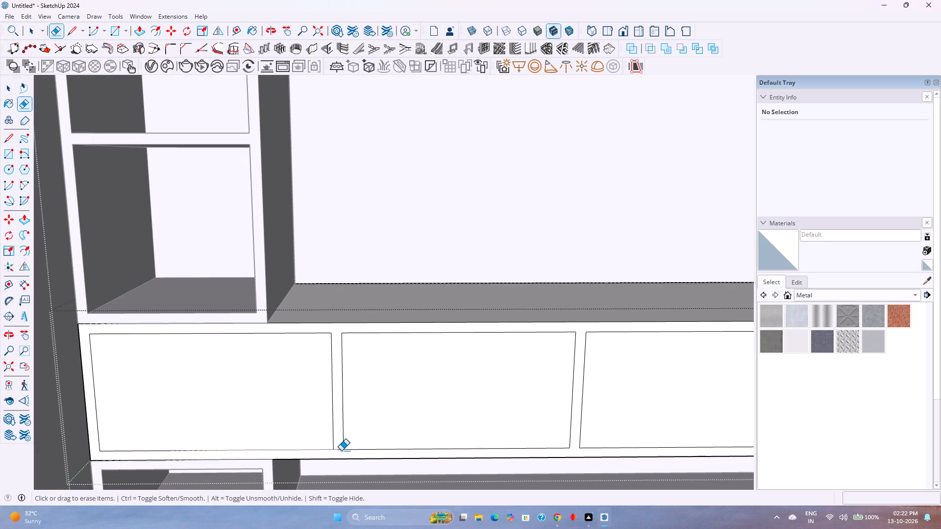
{"action": "left_click", "coordinate": [338, 450]}
Push the first bay's front face inward to hollow it, and repeat the same depth on the other four bays.
{"action": "key", "text": "p"}
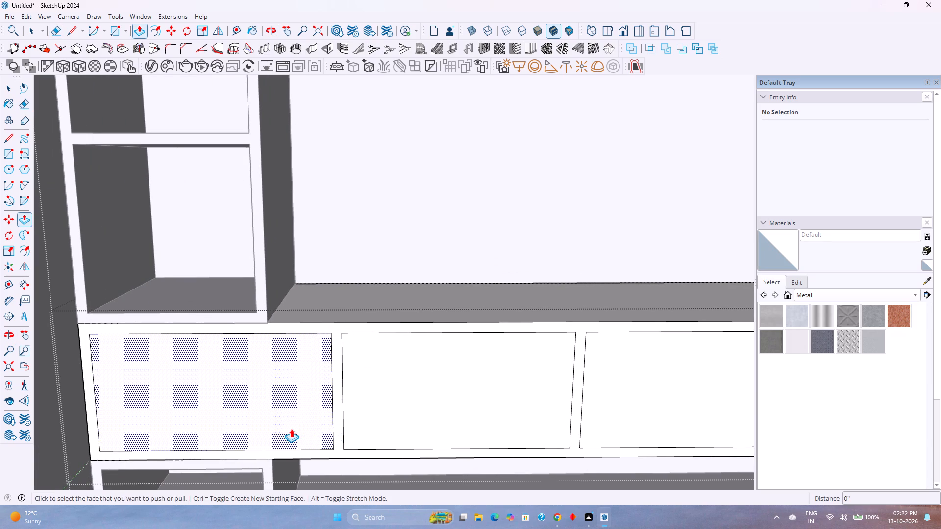
{"action": "left_click", "coordinate": [284, 428]}
{"action": "left_click", "coordinate": [217, 233]}
{"action": "double_click", "coordinate": [394, 404]}
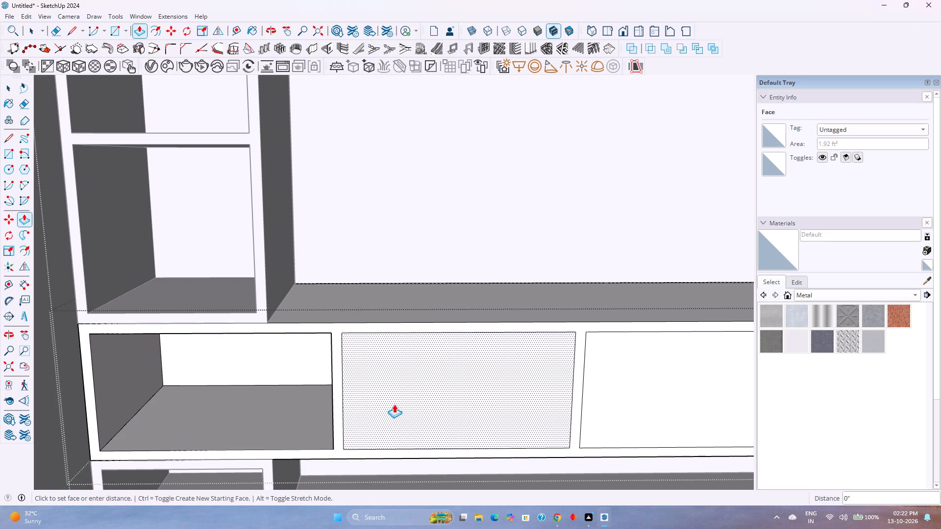
{"action": "double_click", "coordinate": [606, 393]}
{"action": "middle_click_drag", "start_coordinate": [606, 391], "coordinate": [540, 393], "text": "shift"}
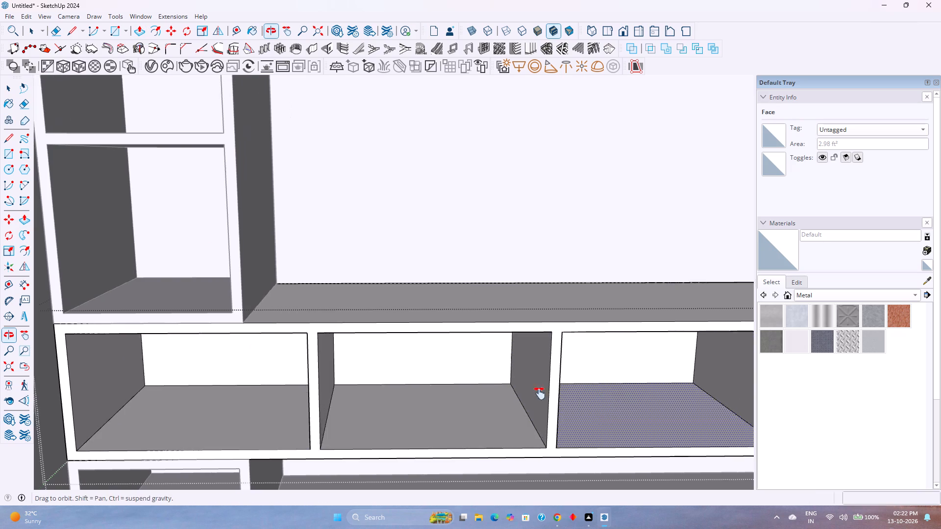
{"action": "middle_click_drag", "start_coordinate": [540, 393], "coordinate": [297, 371], "text": "shift"}
{"action": "double_click", "coordinate": [506, 370]}
{"action": "middle_click_drag", "start_coordinate": [517, 369], "coordinate": [366, 365], "text": "shift"}
{"action": "double_click", "coordinate": [532, 372]}
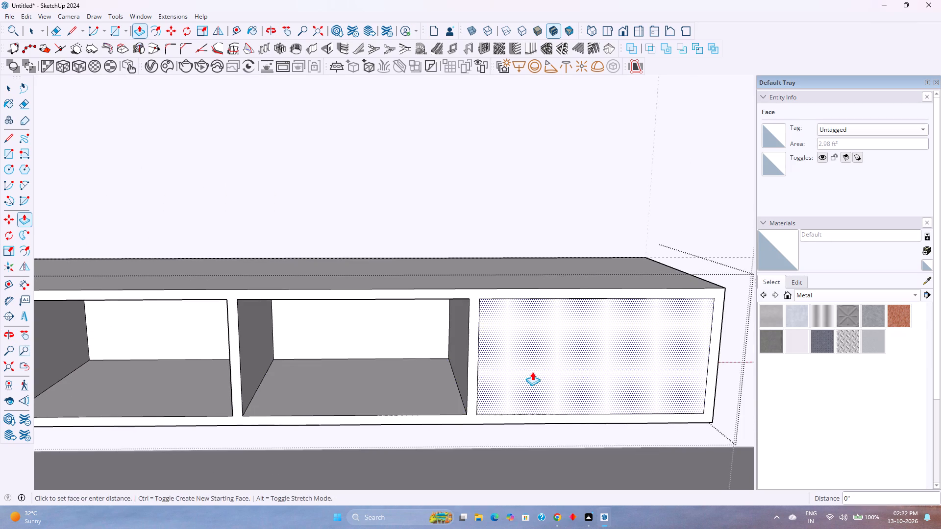
Pull the box unit's front frame face forward 3" and leave the box group.
{"action": "middle_click_drag", "start_coordinate": [566, 369], "coordinate": [465, 409]}
{"action": "left_click", "coordinate": [458, 328]}
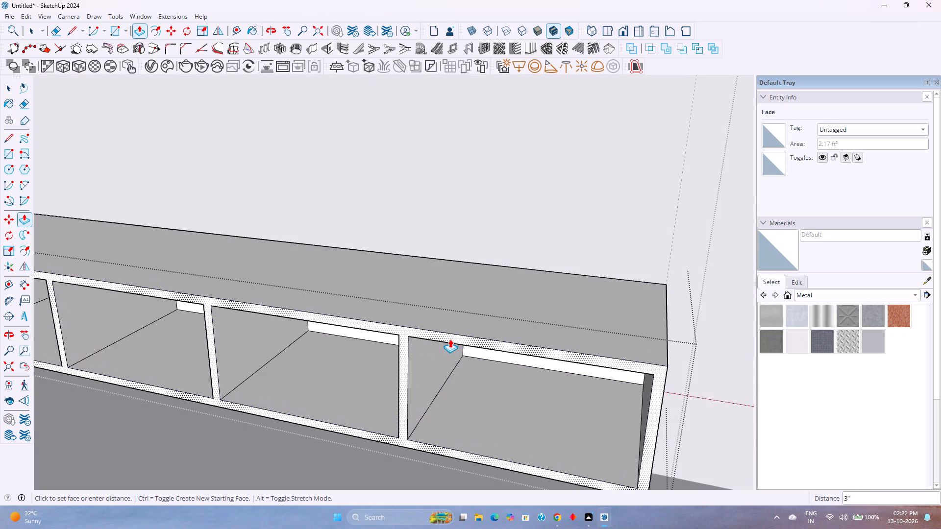
{"action": "key", "text": "3"}
{"action": "key", "text": "Return"}
{"action": "scroll", "coordinate": [416, 357], "scroll_direction": "down", "scroll_amount": 5}
{"action": "middle_click_drag", "start_coordinate": [388, 364], "coordinate": [608, 381], "text": "shift"}
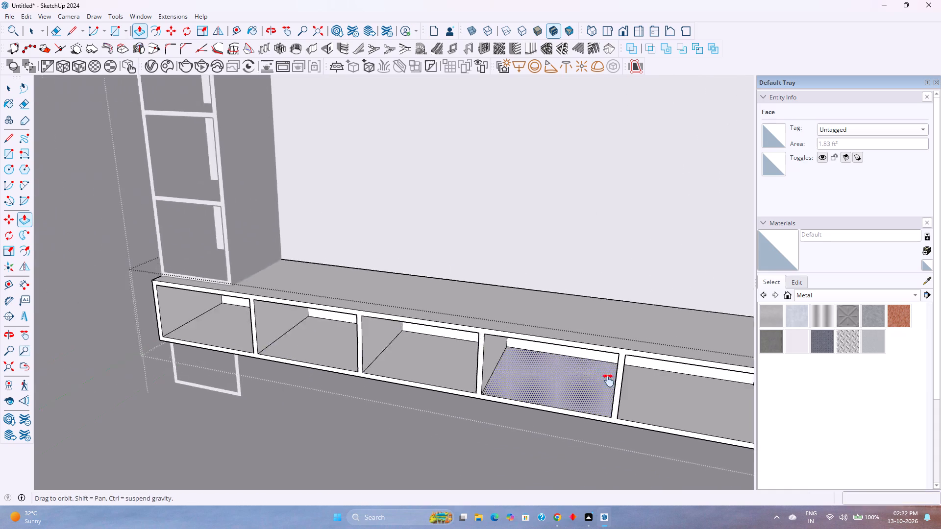
{"action": "middle_click_drag", "start_coordinate": [608, 381], "coordinate": [670, 397], "text": "shift"}
{"action": "middle_click", "coordinate": [676, 399], "text": "shift"}
{"action": "key", "text": "Escape"}
{"action": "key", "text": "space"}
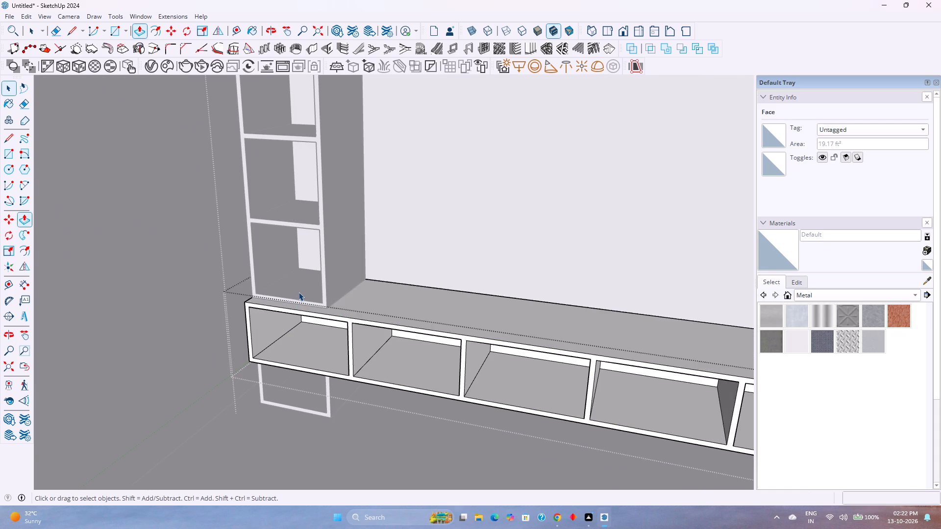
{"action": "left_click", "coordinate": [298, 292]}
{"action": "key", "text": "Escape"}
Inside the shelf cabinet group, push the board resting directly above the box unit down 1" to remove it.
{"action": "left_click", "coordinate": [298, 292]}
{"action": "left_click", "coordinate": [298, 292]}
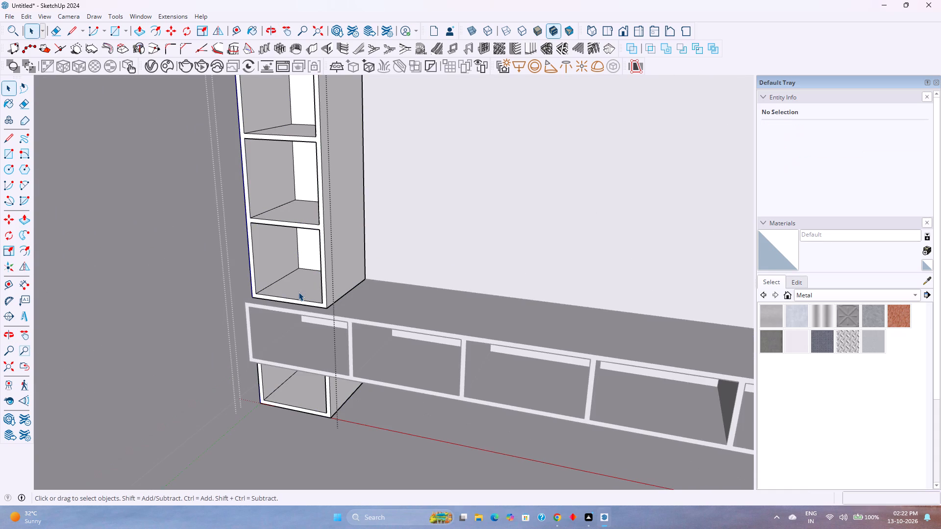
{"action": "key", "text": "p"}
{"action": "left_click", "coordinate": [313, 287]}
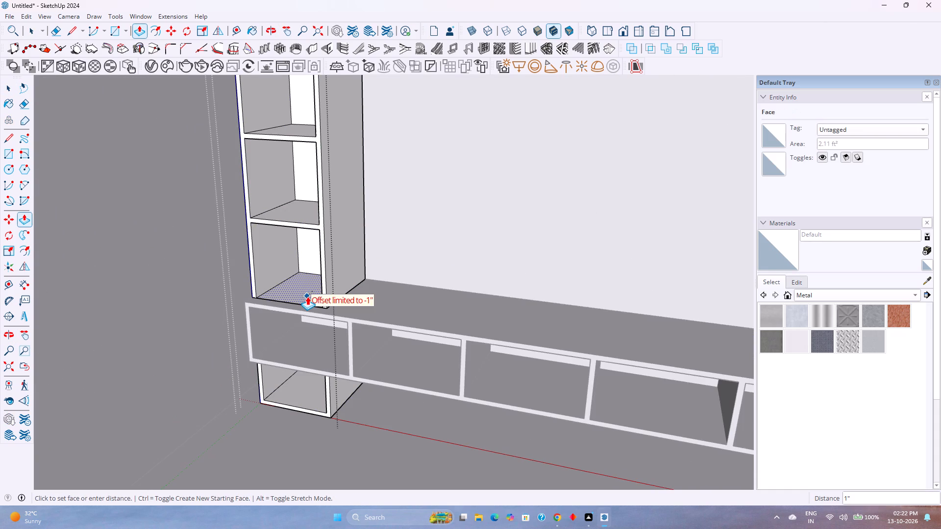
{"action": "left_click", "coordinate": [307, 296]}
Push the cabinet's board directly beneath the box unit up 1" to remove it, and leave the cabinet group.
{"action": "middle_click_drag", "start_coordinate": [293, 372], "coordinate": [308, 306]}
{"action": "middle_click_drag", "start_coordinate": [315, 296], "coordinate": [321, 289]}
{"action": "middle_click_drag", "start_coordinate": [312, 344], "coordinate": [313, 408], "text": "shift"}
{"action": "middle_click_drag", "start_coordinate": [302, 422], "coordinate": [297, 399]}
{"action": "scroll", "coordinate": [298, 395], "scroll_direction": "up", "scroll_amount": 11}
{"action": "middle_click_drag", "start_coordinate": [298, 395], "coordinate": [298, 394]}
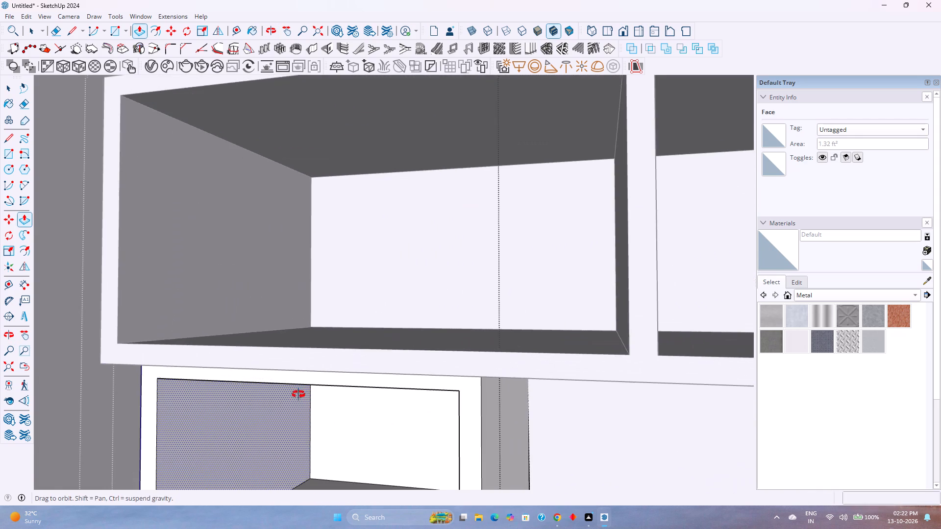
{"action": "middle_click_drag", "start_coordinate": [298, 394], "coordinate": [309, 343]}
{"action": "double_click", "coordinate": [333, 312]}
{"action": "key", "text": "space"}
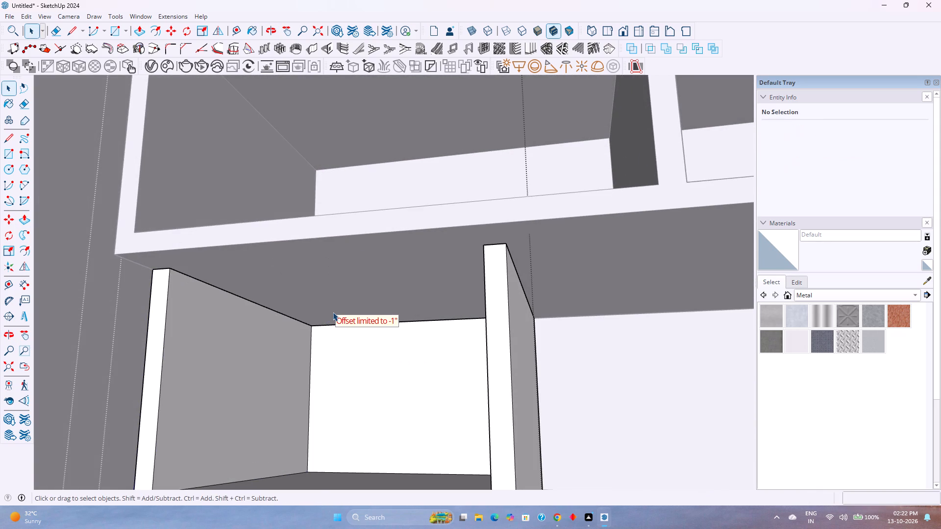
{"action": "scroll", "coordinate": [333, 312], "scroll_direction": "down", "scroll_amount": 3}
{"action": "left_click", "coordinate": [9, 368]}
{"action": "middle_click_drag", "start_coordinate": [330, 335], "coordinate": [334, 336]}
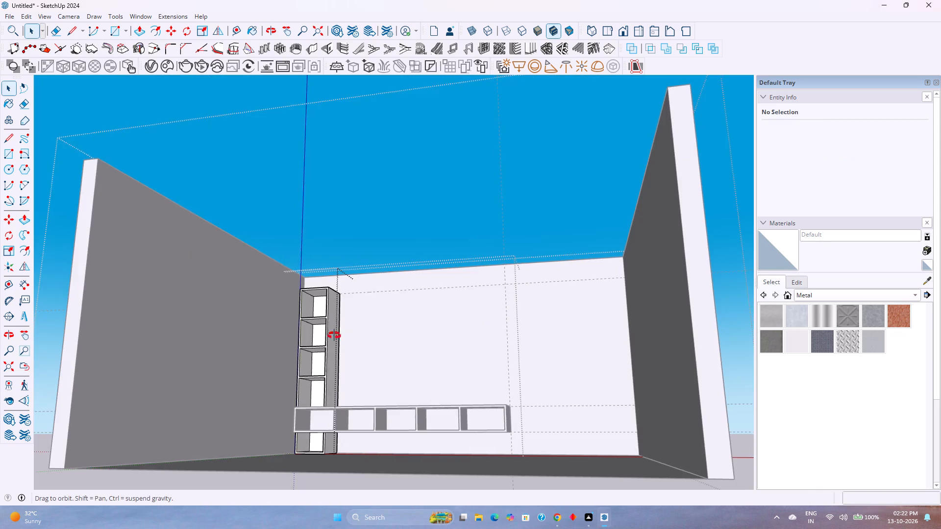
{"action": "middle_click_drag", "start_coordinate": [334, 336], "coordinate": [369, 378]}
{"action": "key", "text": "Escape"}
Inside the box unit group, draw a rectangle about 1' by 1' 11 1/8" over the first bay's opening.
{"action": "scroll", "coordinate": [378, 376], "scroll_direction": "up", "scroll_amount": 2}
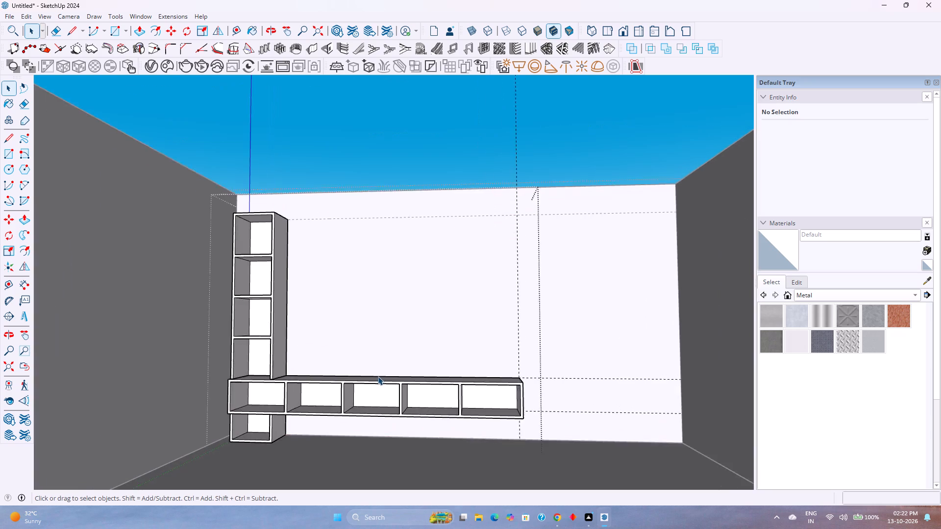
{"action": "scroll", "coordinate": [378, 376], "scroll_direction": "up", "scroll_amount": 3}
{"action": "middle_click_drag", "start_coordinate": [342, 381], "coordinate": [317, 455]}
{"action": "middle_click", "coordinate": [313, 455]}
{"action": "left_click", "coordinate": [259, 336]}
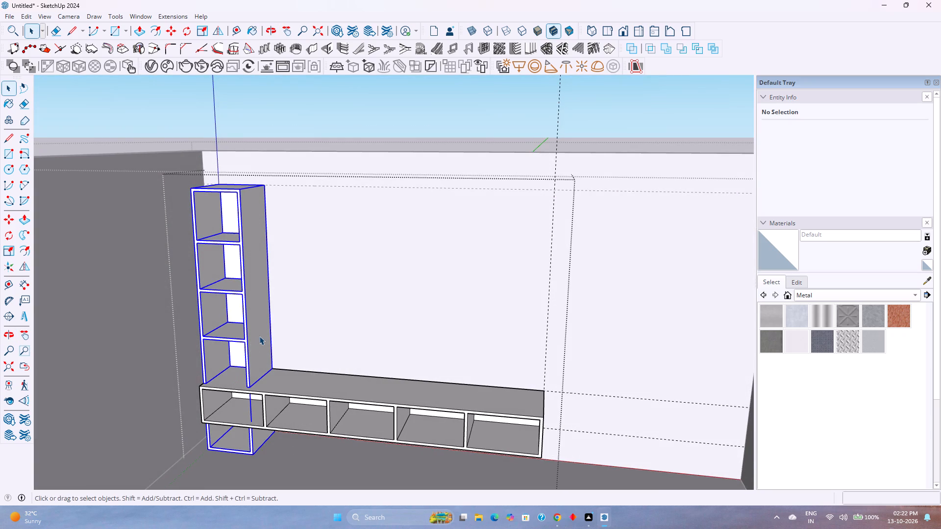
{"action": "left_click", "coordinate": [285, 384]}
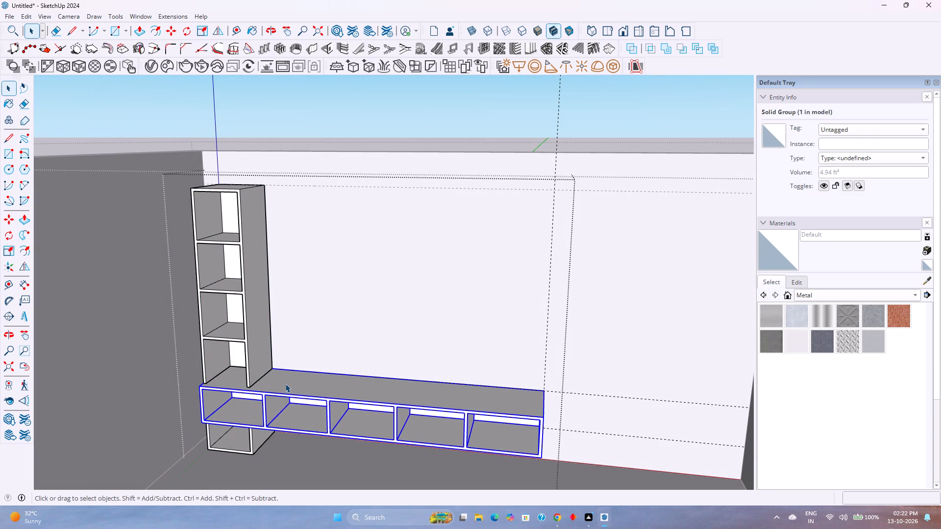
{"action": "double_click", "coordinate": [286, 384]}
{"action": "scroll", "coordinate": [276, 410], "scroll_direction": "down", "scroll_amount": 1}
{"action": "scroll", "coordinate": [275, 410], "scroll_direction": "up", "scroll_amount": 4}
{"action": "middle_click_drag", "start_coordinate": [234, 409], "coordinate": [238, 392]}
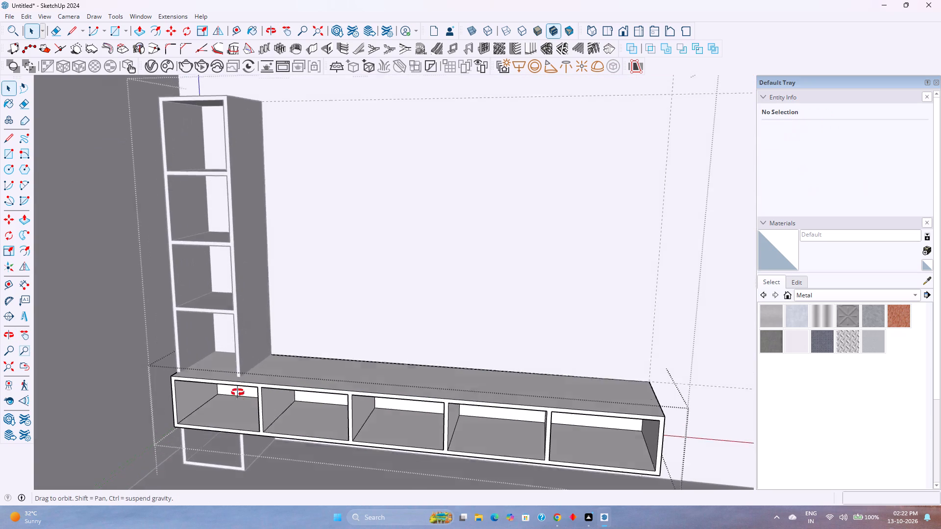
{"action": "middle_click_drag", "start_coordinate": [238, 392], "coordinate": [247, 366]}
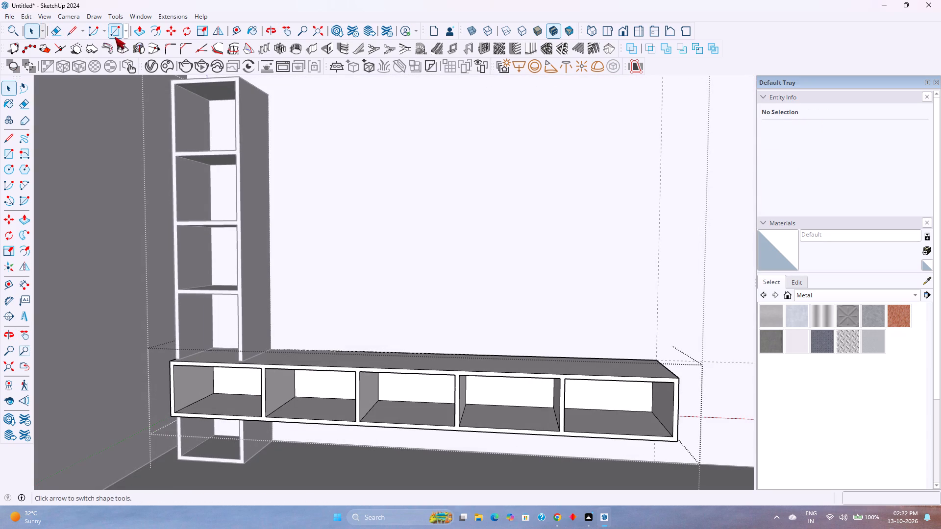
{"action": "left_click", "coordinate": [115, 28]}
{"action": "scroll", "coordinate": [174, 374], "scroll_direction": "up", "scroll_amount": 2}
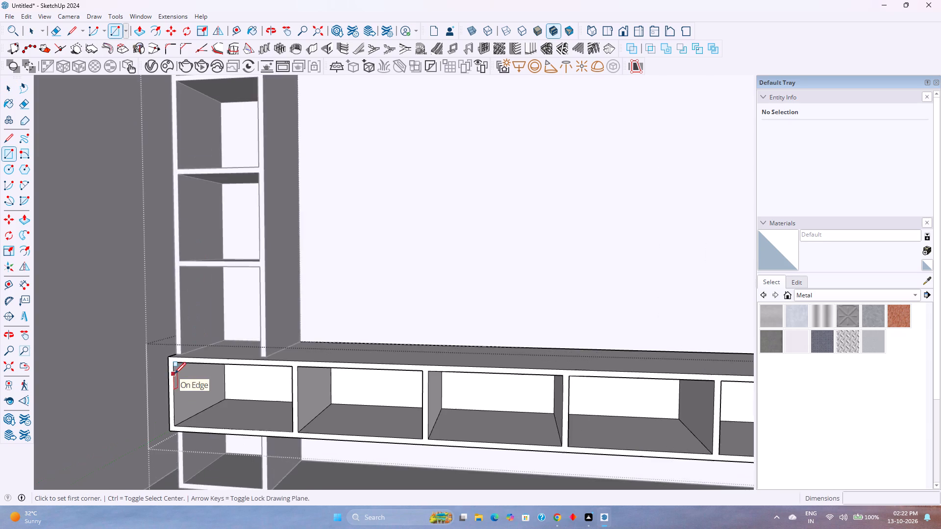
{"action": "scroll", "coordinate": [174, 374], "scroll_direction": "up", "scroll_amount": 3}
{"action": "left_click", "coordinate": [173, 358]}
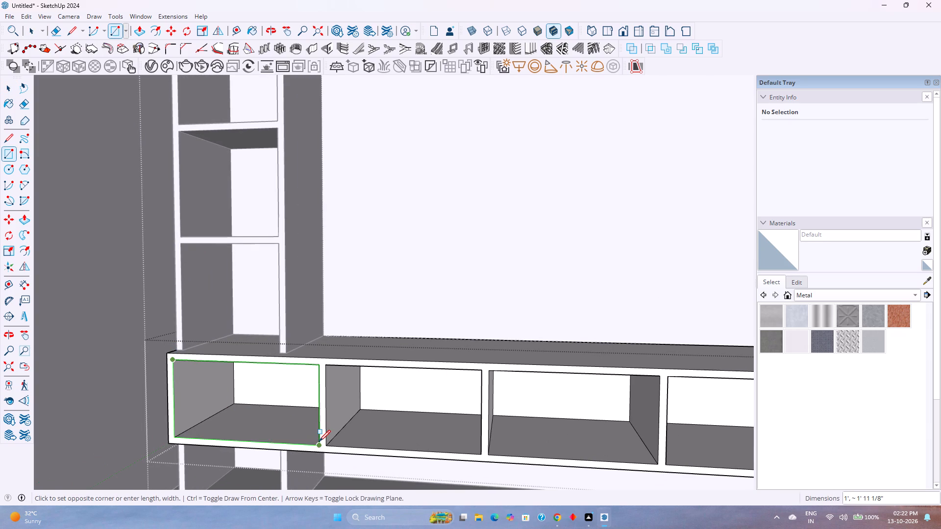
{"action": "left_click", "coordinate": [319, 441]}
Group the rectangle over the first bay and convert the group into a component named 1.
{"action": "key", "text": "space"}
{"action": "double_click", "coordinate": [284, 430]}
{"action": "right_click", "coordinate": [284, 430]}
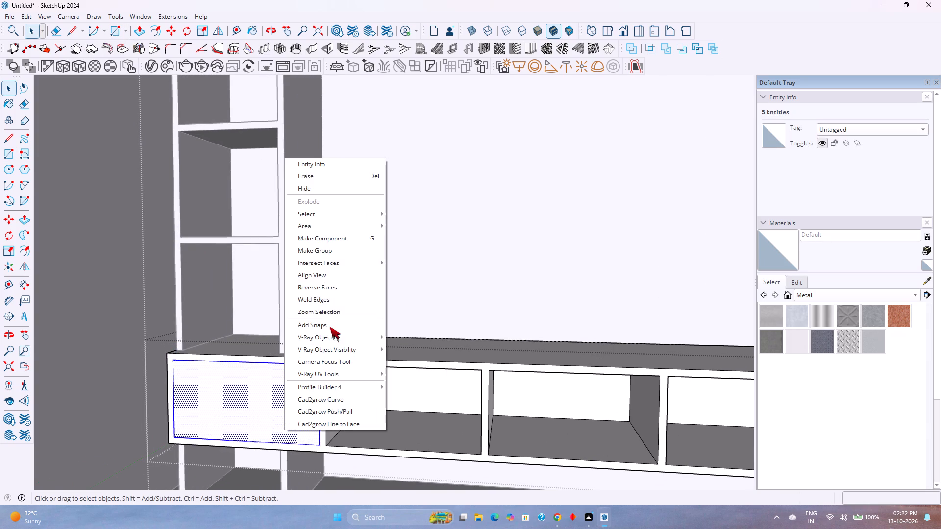
{"action": "left_click", "coordinate": [309, 252]}
{"action": "right_click", "coordinate": [276, 421]}
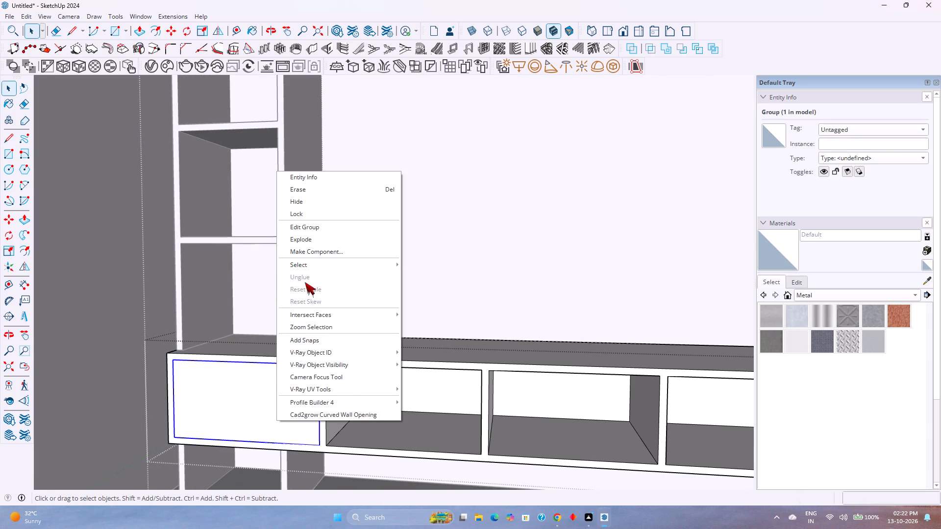
{"action": "left_click", "coordinate": [321, 245]}
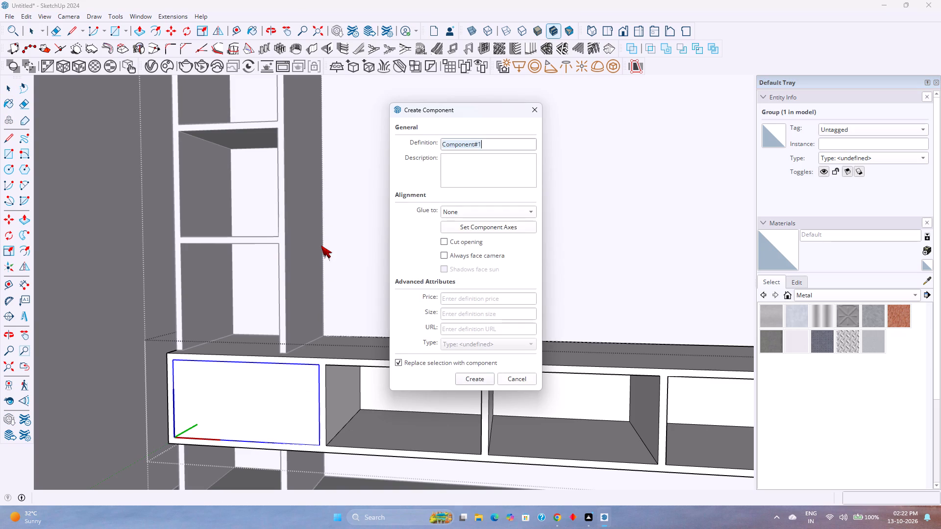
{"action": "key", "text": "1"}
{"action": "key", "text": "Return"}
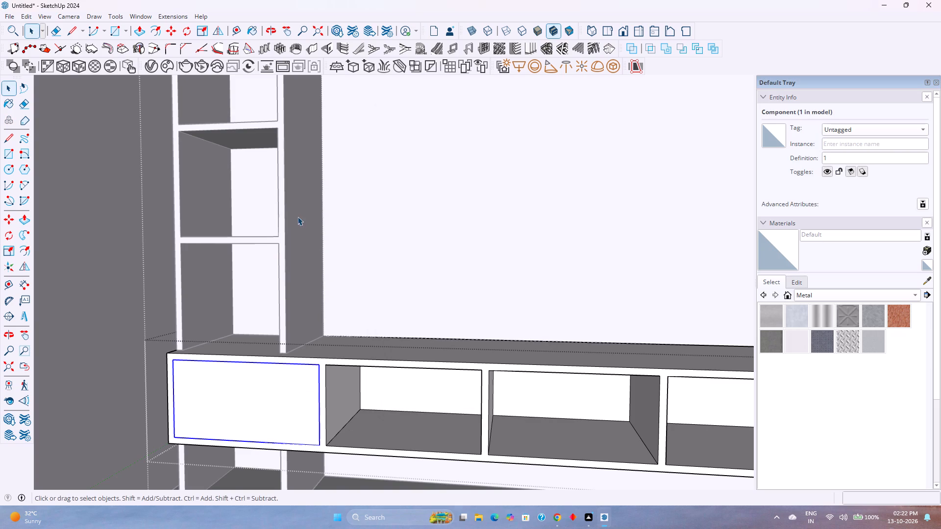
Copy the panel component onto the second bay and scale the copy in width to about 0.98 to fit the opening.
{"action": "key", "text": "m"}
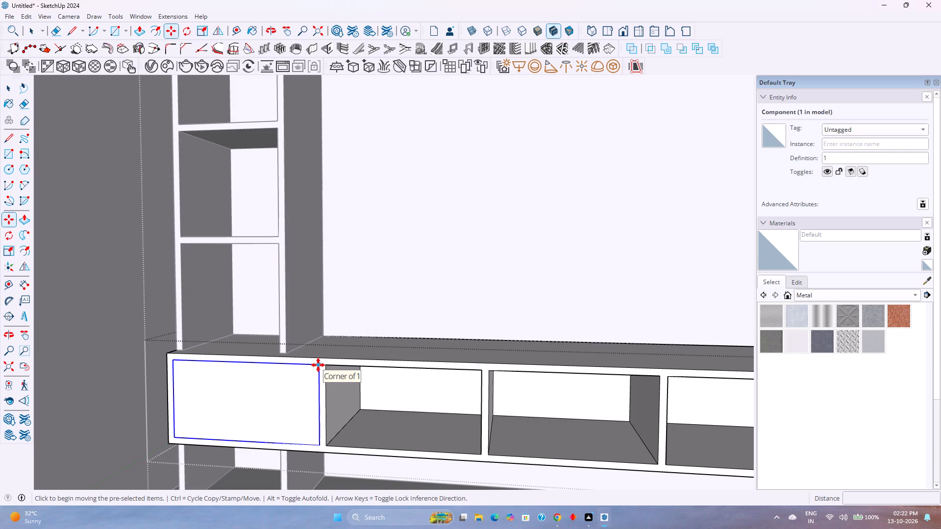
{"action": "left_click", "coordinate": [172, 360]}
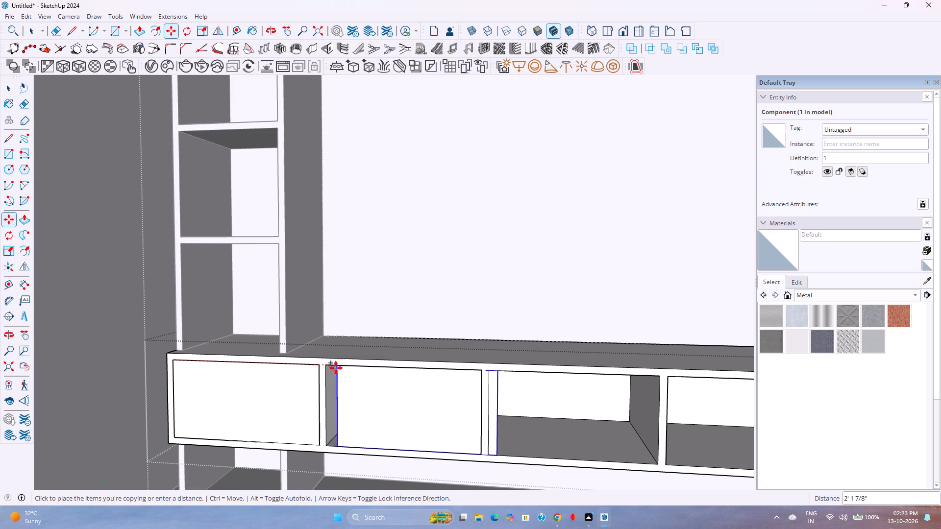
{"action": "left_click", "coordinate": [326, 366]}
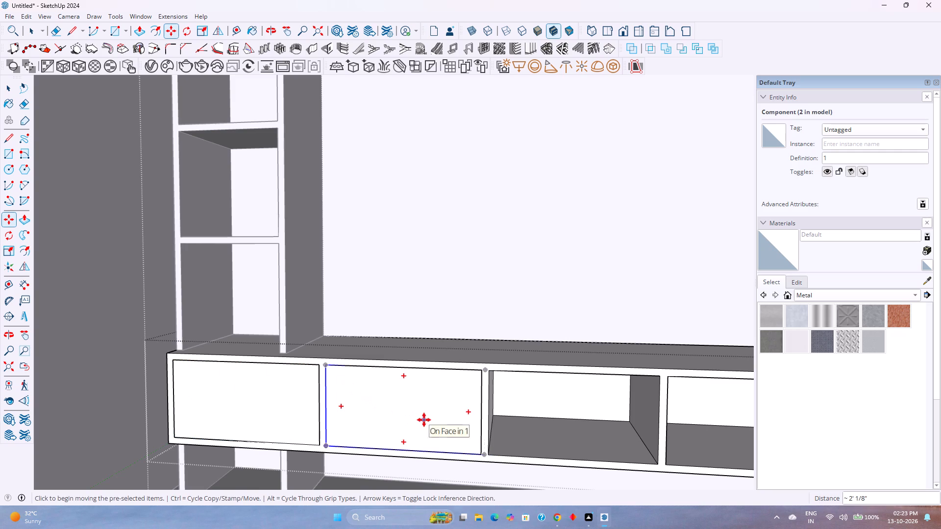
{"action": "key", "text": "s"}
{"action": "left_click", "coordinate": [486, 412]}
{"action": "left_click", "coordinate": [479, 412]}
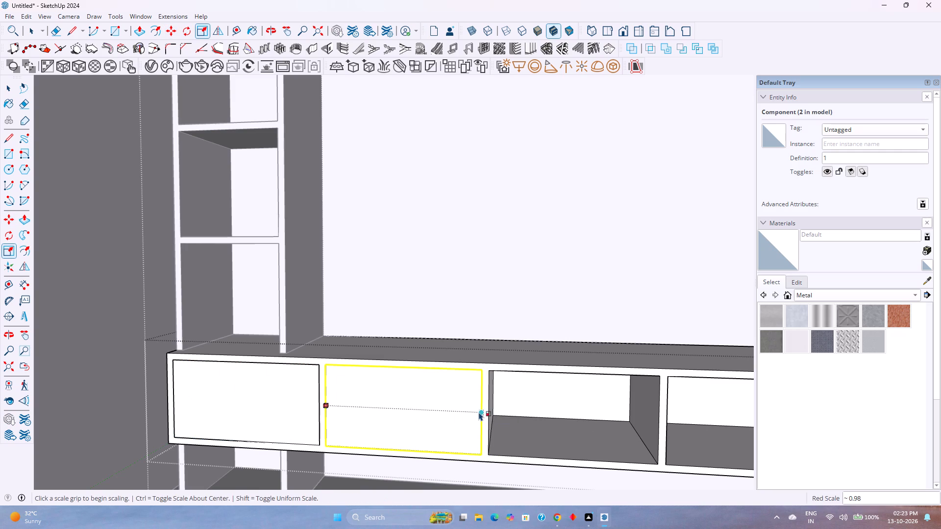
Copy the second bay's fitted panel onto the third bay and again onto the fourth bay.
{"action": "key", "text": "m"}
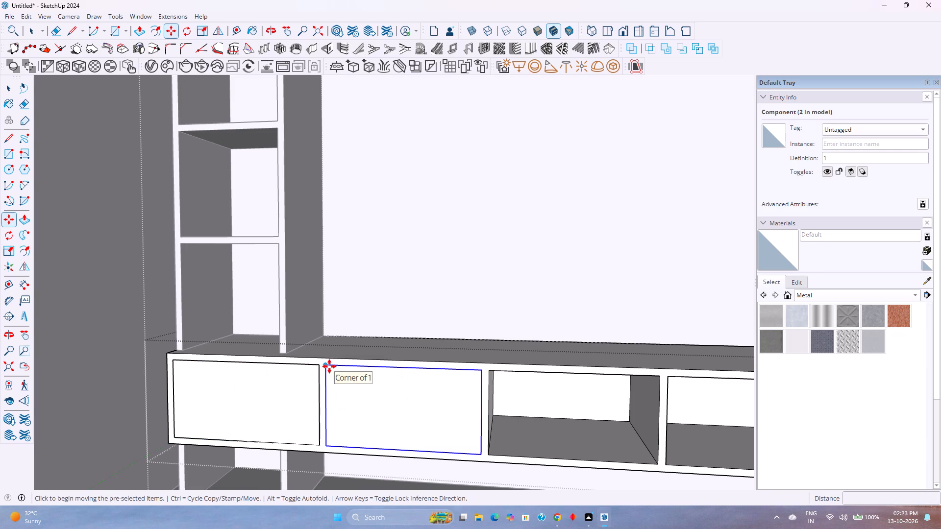
{"action": "left_click", "coordinate": [329, 366]}
{"action": "left_click", "coordinate": [493, 369]}
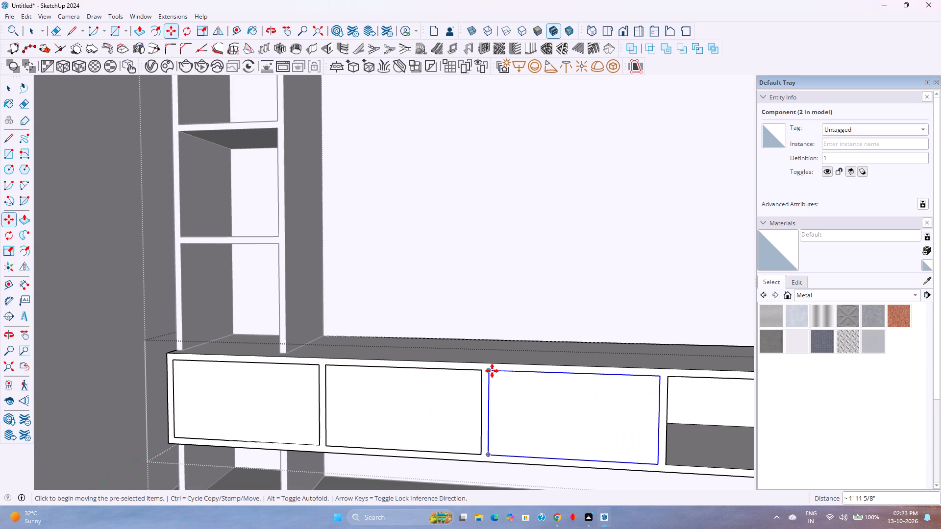
{"action": "left_click", "coordinate": [492, 371]}
{"action": "left_click", "coordinate": [671, 376]}
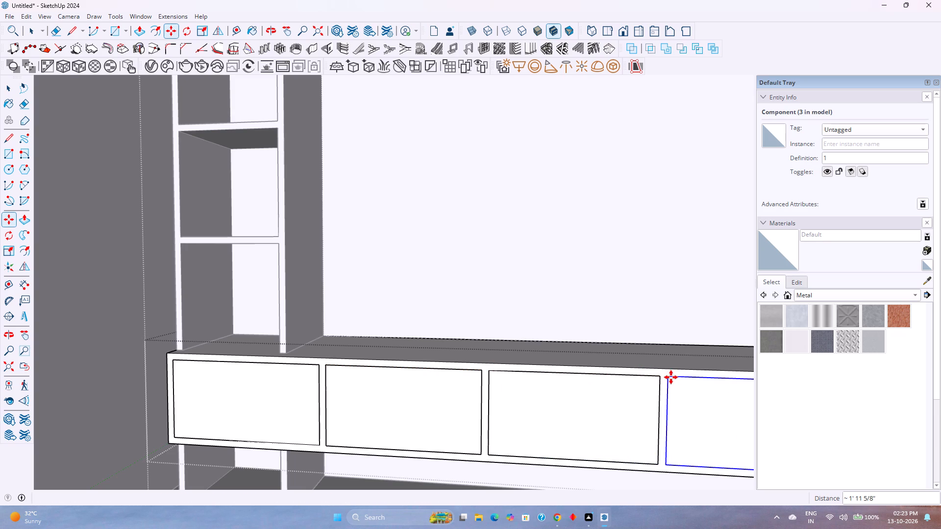
Copy the first bay's panel onto the fifth bay at the far end of the box unit.
{"action": "middle_click_drag", "start_coordinate": [664, 385], "coordinate": [440, 388], "text": "shift"}
{"action": "key", "text": "space"}
{"action": "middle_click_drag", "start_coordinate": [301, 399], "coordinate": [325, 390], "text": "shift"}
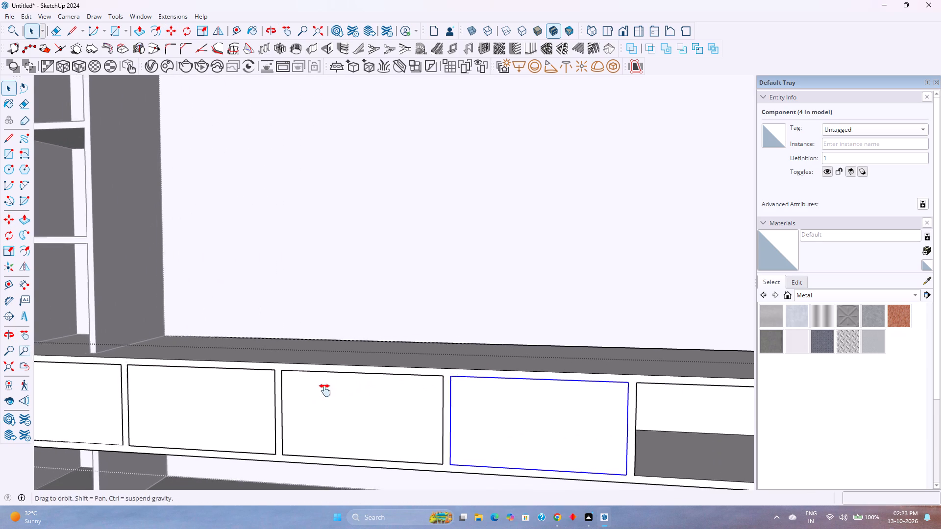
{"action": "middle_click_drag", "start_coordinate": [325, 390], "coordinate": [477, 372], "text": "shift"}
{"action": "middle_click", "coordinate": [477, 372], "text": "shift"}
{"action": "left_click", "coordinate": [258, 398]}
{"action": "key", "text": "m"}
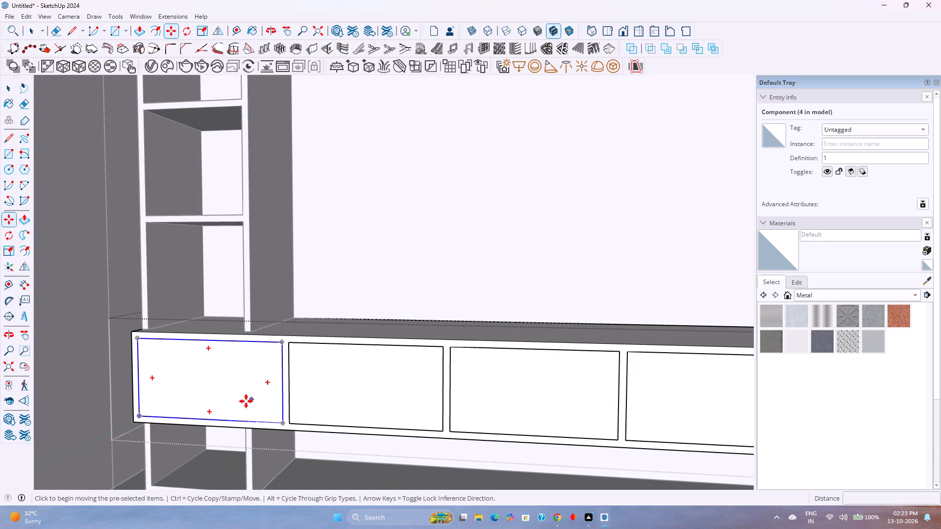
{"action": "left_click", "coordinate": [141, 339]}
{"action": "scroll", "coordinate": [240, 358], "scroll_direction": "down", "scroll_amount": 1}
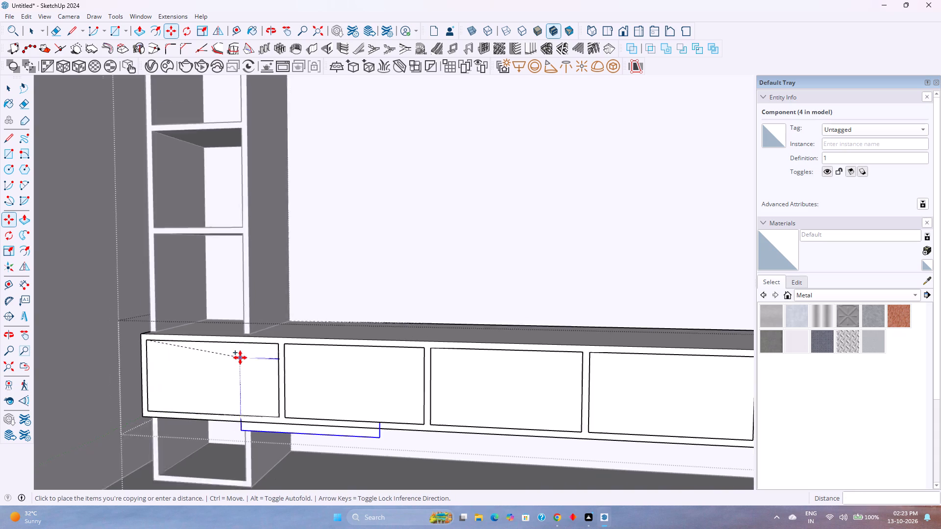
{"action": "scroll", "coordinate": [240, 358], "scroll_direction": "down", "scroll_amount": 3}
{"action": "middle_click_drag", "start_coordinate": [388, 368], "coordinate": [243, 373], "text": "shift"}
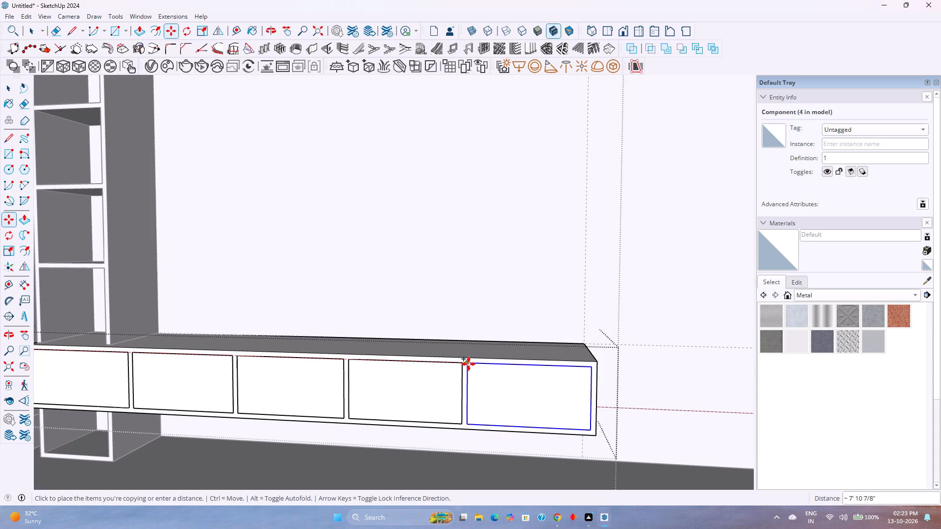
{"action": "left_click", "coordinate": [469, 364]}
{"action": "type", "text": "ss"}
{"action": "key", "text": "space"}
Open the fifth bay's panel component and pull its front face out 0.75" to thicken the shutters.
{"action": "middle_click_drag", "start_coordinate": [555, 392], "coordinate": [488, 409]}
{"action": "double_click", "coordinate": [460, 417]}
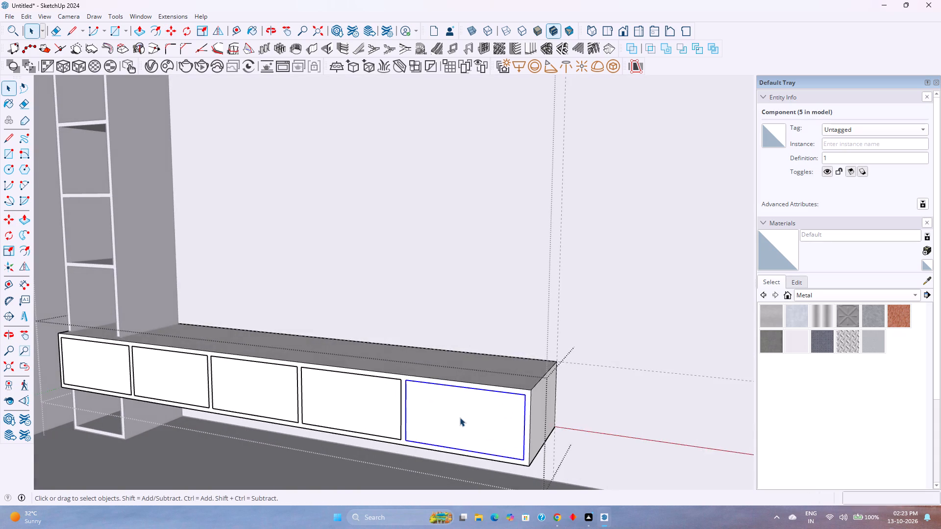
{"action": "scroll", "coordinate": [460, 417], "scroll_direction": "up", "scroll_amount": 3}
{"action": "key", "text": "p"}
{"action": "left_click", "coordinate": [458, 412]}
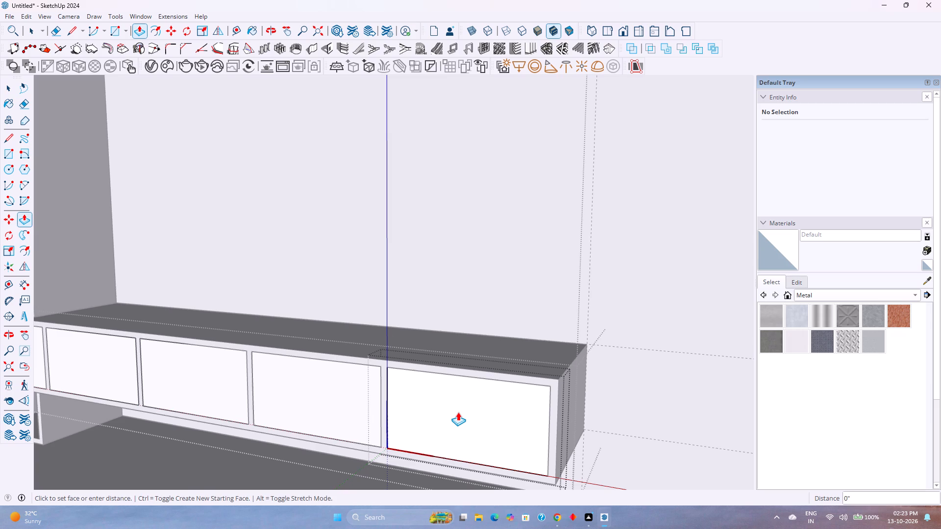
{"action": "type", "text": "0.75"}
{"action": "key", "text": "Return"}
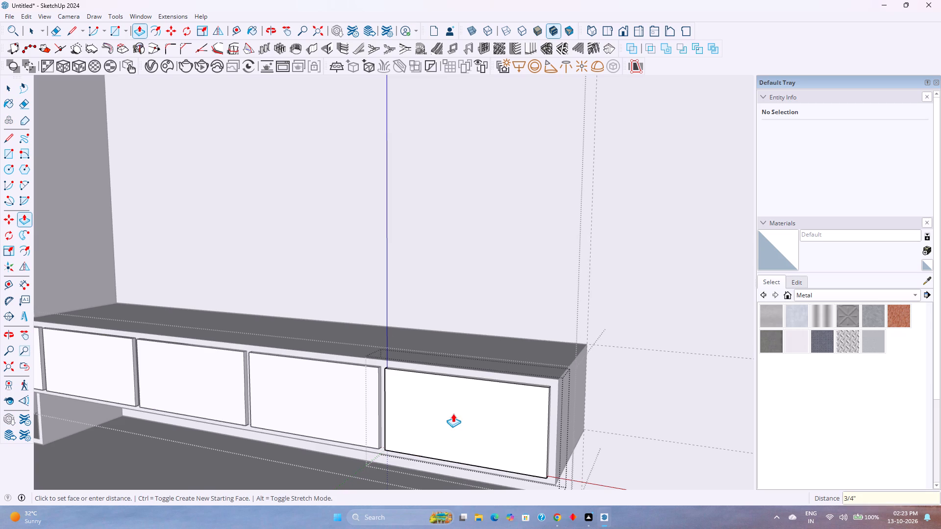
Extend the shutter component's side face nearest the box unit's far end outward by 0.35".
{"action": "scroll", "coordinate": [552, 417], "scroll_direction": "up", "scroll_amount": 7}
{"action": "middle_click_drag", "start_coordinate": [552, 417], "coordinate": [472, 435]}
{"action": "scroll", "coordinate": [514, 401], "scroll_direction": "up", "scroll_amount": 2}
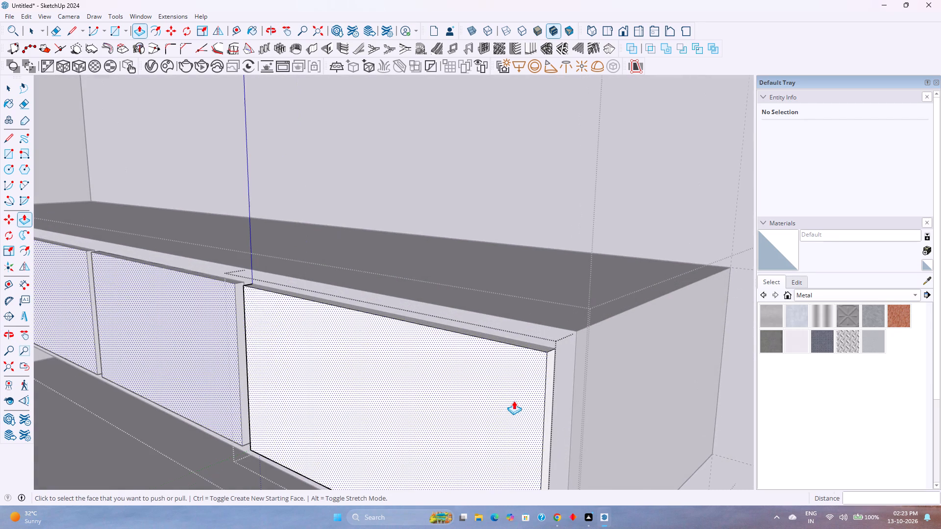
{"action": "scroll", "coordinate": [514, 401], "scroll_direction": "up", "scroll_amount": 1}
{"action": "left_click", "coordinate": [548, 385]}
{"action": "type", "text": "0.75"}
{"action": "key", "text": "BackSpace"}
{"action": "key", "text": "BackSpace"}
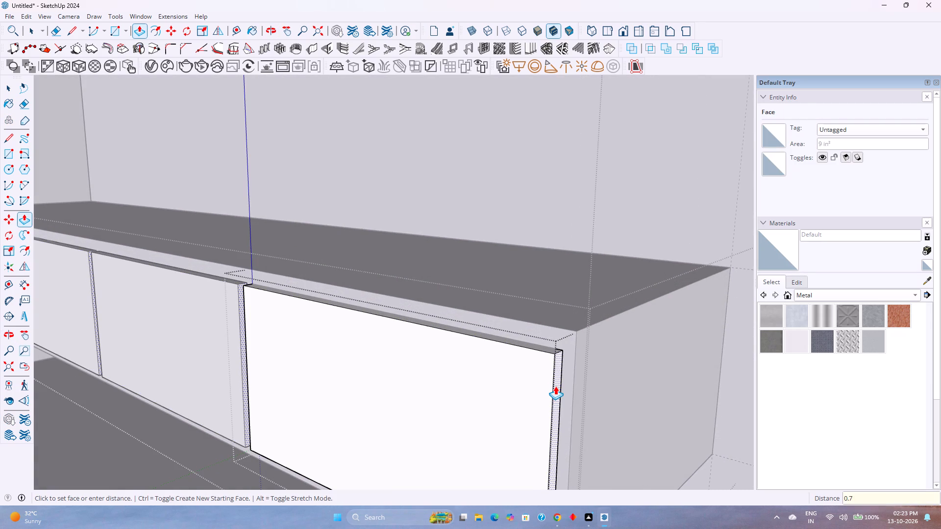
{"action": "type", "text": "35"}
{"action": "key", "text": "Return"}
Extend the shutter's opposite side face by the same distance, and leave the component and the box unit group.
{"action": "middle_click_drag", "start_coordinate": [392, 393], "coordinate": [419, 396]}
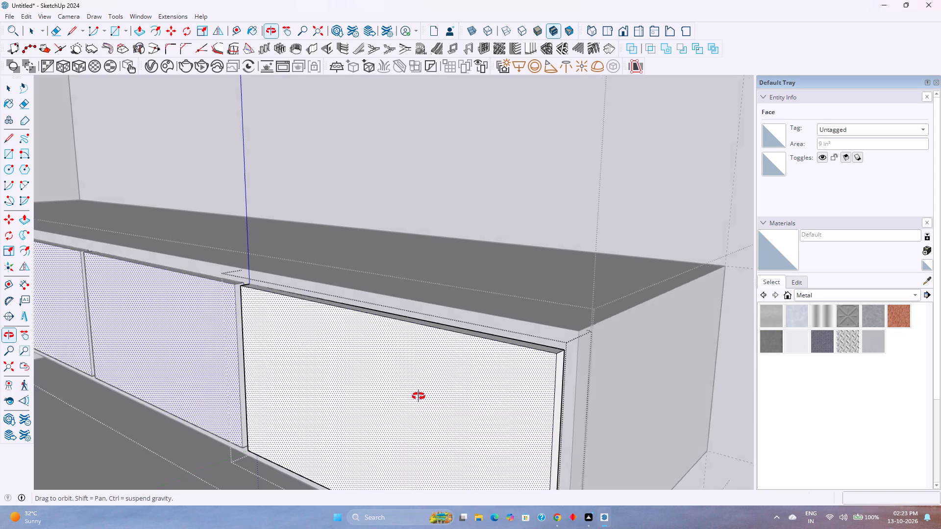
{"action": "middle_click_drag", "start_coordinate": [419, 396], "coordinate": [677, 388]}
{"action": "middle_click", "coordinate": [677, 388]}
{"action": "middle_click_drag", "start_coordinate": [382, 378], "coordinate": [510, 385], "text": "shift"}
{"action": "middle_click_drag", "start_coordinate": [365, 374], "coordinate": [427, 377]}
{"action": "scroll", "coordinate": [276, 373], "scroll_direction": "up", "scroll_amount": 2}
{"action": "double_click", "coordinate": [295, 363]}
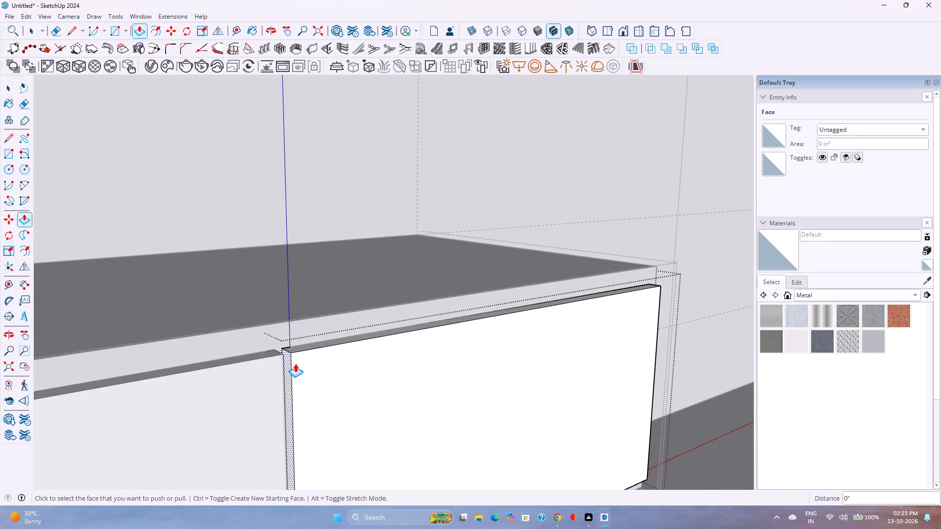
{"action": "key", "text": "space"}
{"action": "scroll", "coordinate": [373, 369], "scroll_direction": "down", "scroll_amount": 4}
{"action": "middle_click_drag", "start_coordinate": [373, 369], "coordinate": [179, 356]}
{"action": "scroll", "coordinate": [224, 340], "scroll_direction": "down", "scroll_amount": 3}
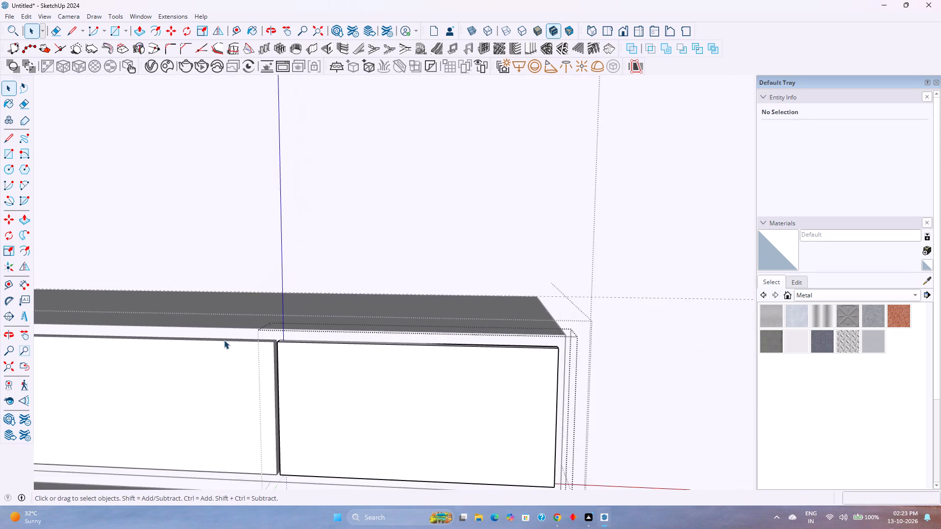
{"action": "scroll", "coordinate": [224, 340], "scroll_direction": "down", "scroll_amount": 8}
{"action": "middle_click_drag", "start_coordinate": [229, 342], "coordinate": [308, 317]}
{"action": "middle_click_drag", "start_coordinate": [313, 317], "coordinate": [324, 315]}
{"action": "scroll", "coordinate": [346, 315], "scroll_direction": "down", "scroll_amount": 4}
{"action": "left_click", "coordinate": [452, 417]}
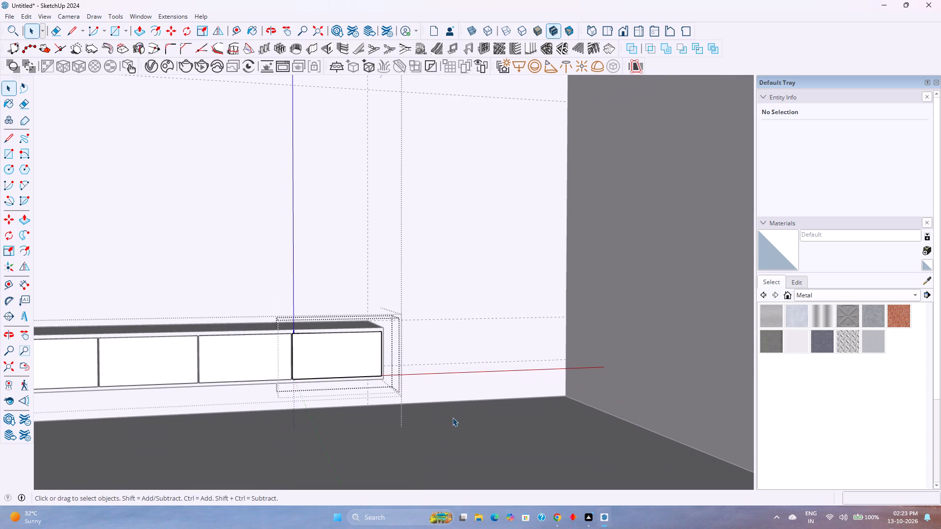
{"action": "middle_click_drag", "start_coordinate": [323, 374], "coordinate": [160, 422]}
{"action": "middle_click", "coordinate": [160, 422]}
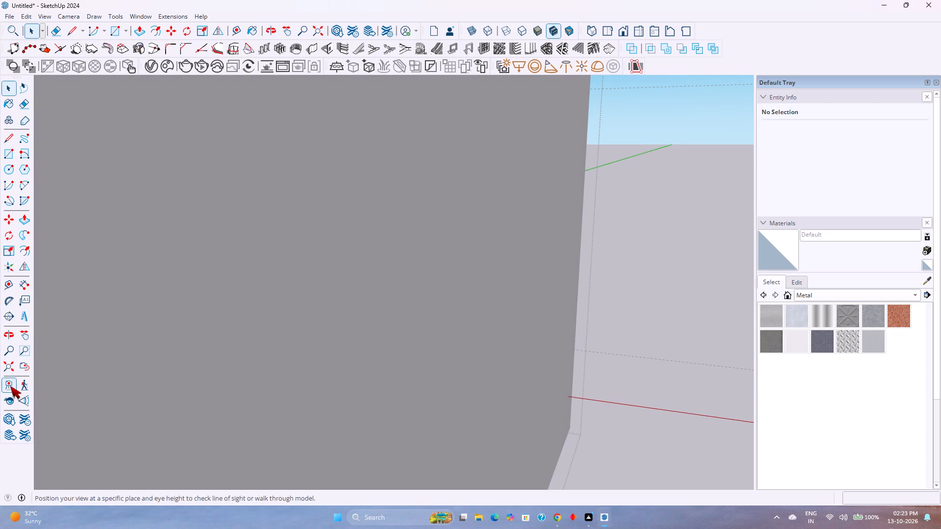
{"action": "left_click", "coordinate": [8, 369]}
{"action": "scroll", "coordinate": [222, 364], "scroll_direction": "down", "scroll_amount": 1}
{"action": "key", "text": "Escape"}
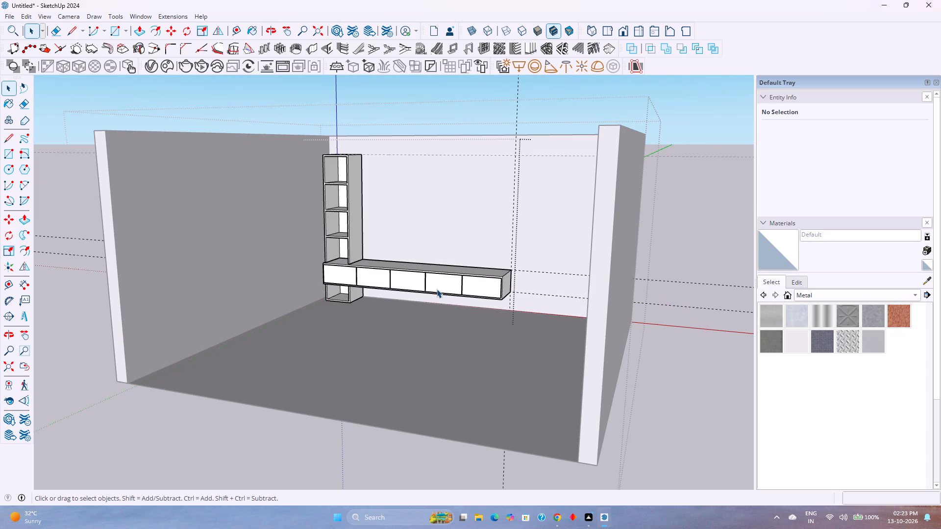
Place a vertical guide on the back wall 1' beyond the existing guide at the box unit's far end.
{"action": "left_click", "coordinate": [482, 272]}
{"action": "scroll", "coordinate": [482, 272], "scroll_direction": "up", "scroll_amount": 3}
{"action": "middle_click_drag", "start_coordinate": [482, 274], "coordinate": [458, 351], "text": "shift"}
{"action": "scroll", "coordinate": [442, 371], "scroll_direction": "up", "scroll_amount": 4}
{"action": "middle_click_drag", "start_coordinate": [446, 370], "coordinate": [471, 391]}
{"action": "middle_click", "coordinate": [473, 393]}
{"action": "middle_click_drag", "start_coordinate": [586, 373], "coordinate": [570, 380], "text": "shift"}
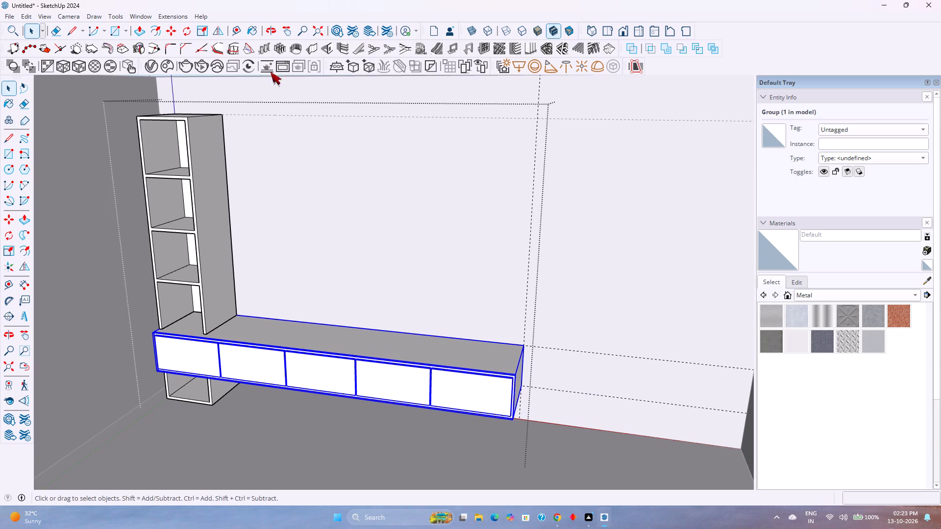
{"action": "left_click", "coordinate": [242, 27]}
{"action": "left_click", "coordinate": [528, 251]}
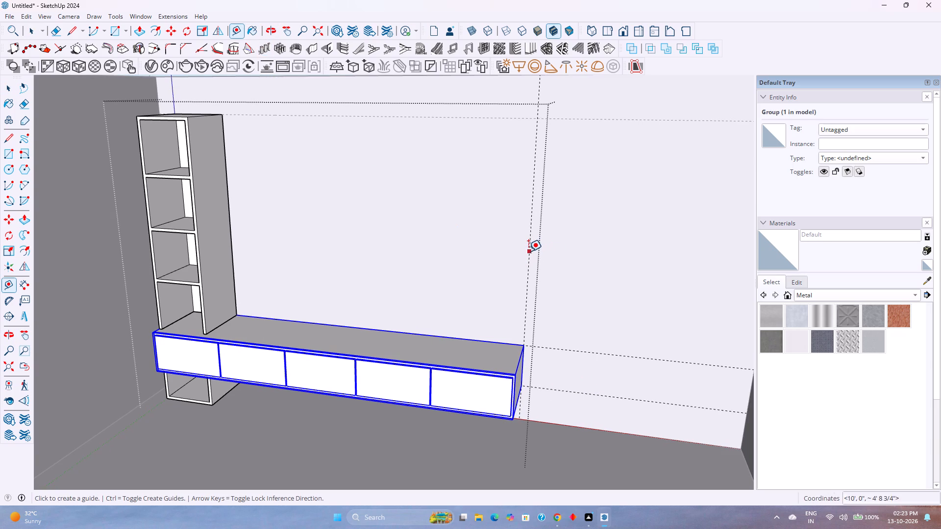
{"action": "type", "text": "1'"}
{"action": "key", "text": "Return"}
{"action": "key", "text": "space"}
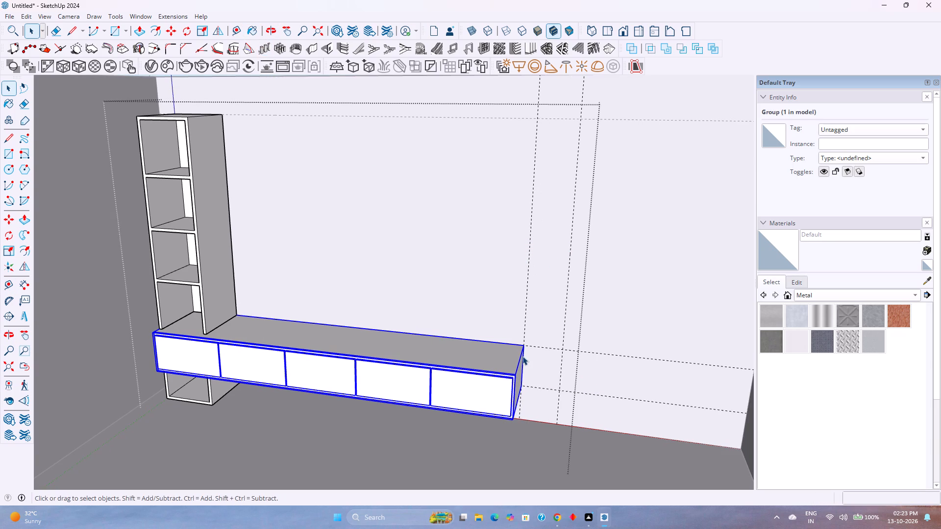
Scale the box unit group lengthwise by 1.10 so its far end reaches the outer vertical guide.
{"action": "key", "text": "s"}
{"action": "scroll", "coordinate": [529, 387], "scroll_direction": "up", "scroll_amount": 5}
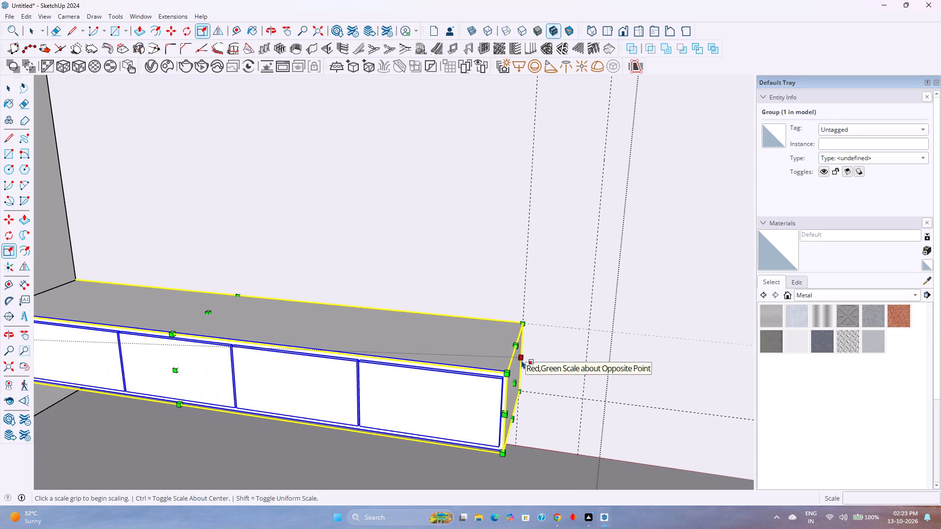
{"action": "left_click", "coordinate": [521, 360]}
{"action": "left_click", "coordinate": [593, 299]}
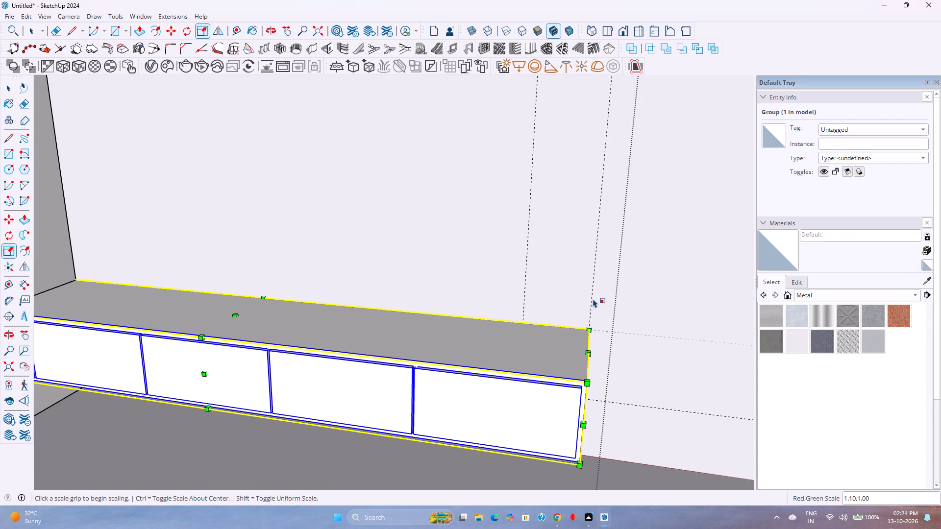
{"action": "middle_click_drag", "start_coordinate": [587, 358], "coordinate": [512, 361]}
{"action": "middle_click_drag", "start_coordinate": [510, 360], "coordinate": [502, 358]}
{"action": "middle_click", "coordinate": [465, 351]}
{"action": "key", "text": "Escape"}
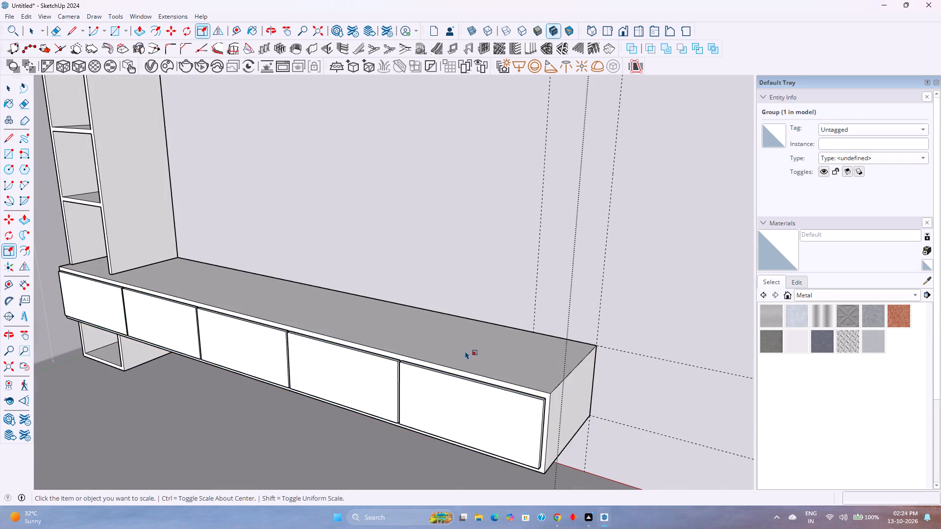
{"action": "scroll", "coordinate": [465, 351], "scroll_direction": "down", "scroll_amount": 2}
{"action": "middle_click_drag", "start_coordinate": [357, 362], "coordinate": [471, 403]}
{"action": "middle_click", "coordinate": [471, 403]}
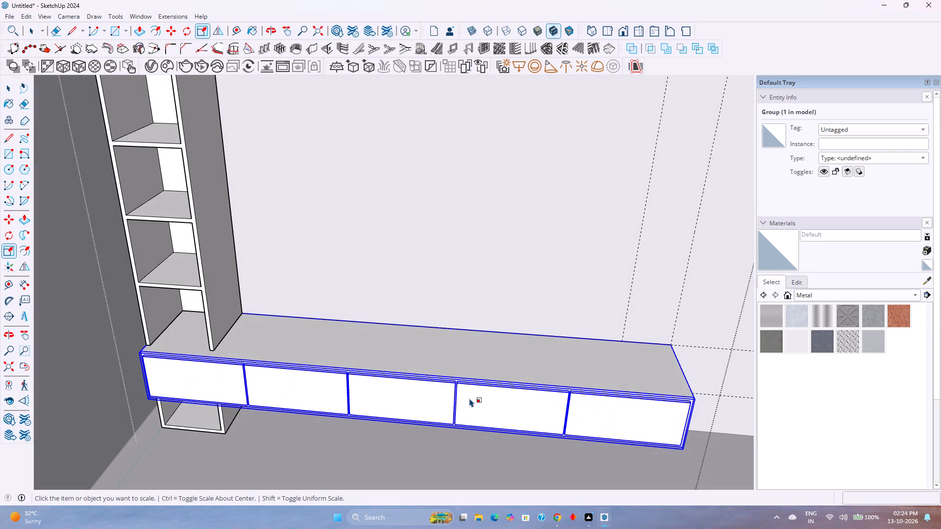
{"action": "key", "text": "Escape"}
{"action": "scroll", "coordinate": [470, 398], "scroll_direction": "down", "scroll_amount": 3}
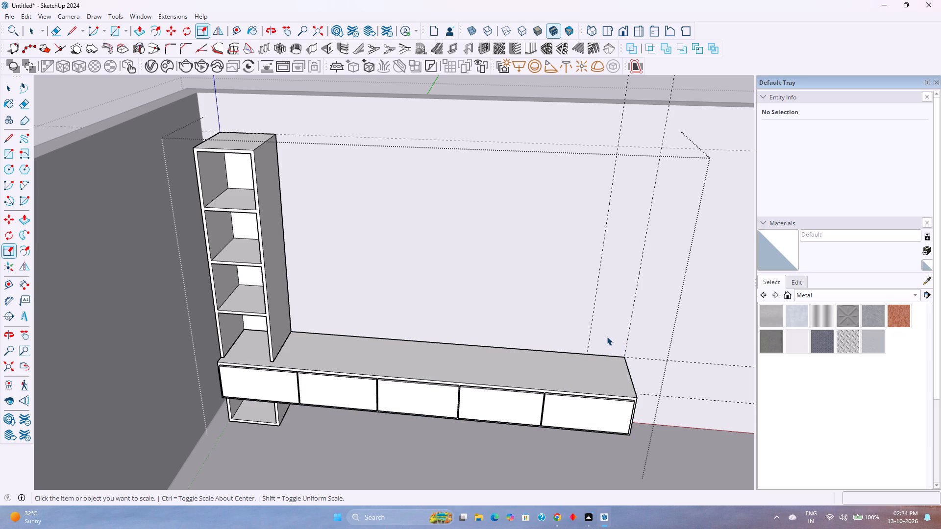
Delete the inner vertical guide that marked the box unit's former far end.
{"action": "key", "text": "space"}
{"action": "left_click", "coordinate": [591, 314]}
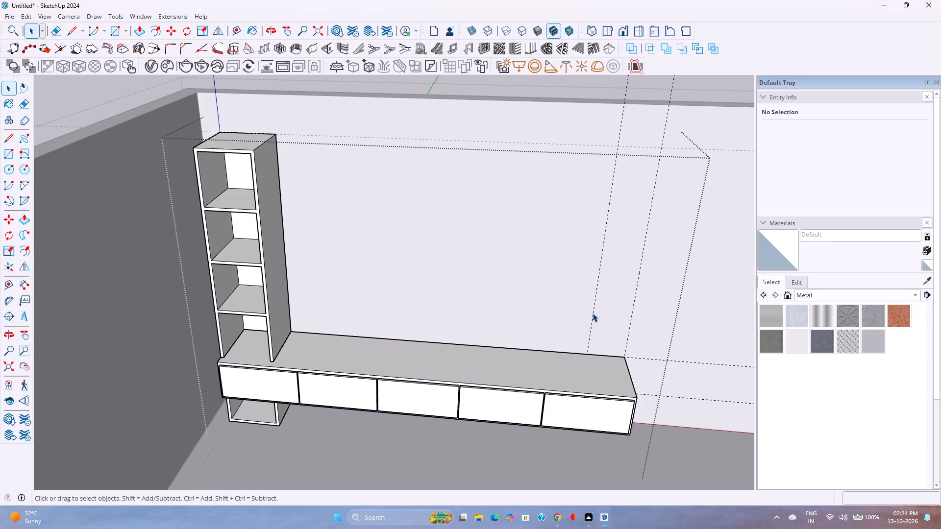
{"action": "left_click", "coordinate": [593, 313]}
{"action": "key", "text": "Delete"}
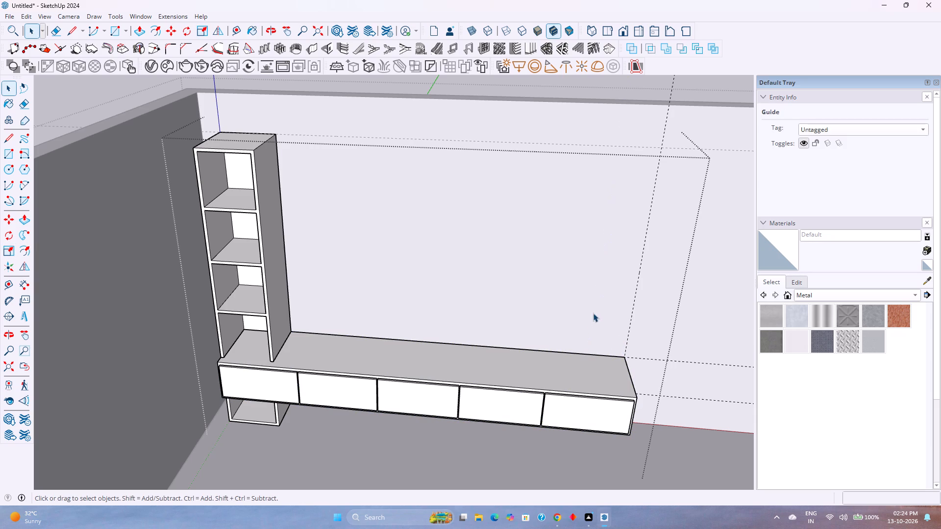
Place a horizontal guide 1' 5 3/4" below the cabinet-top guide, aligned with the cabinet's uppermost inner shelf.
{"action": "left_click", "coordinate": [235, 35]}
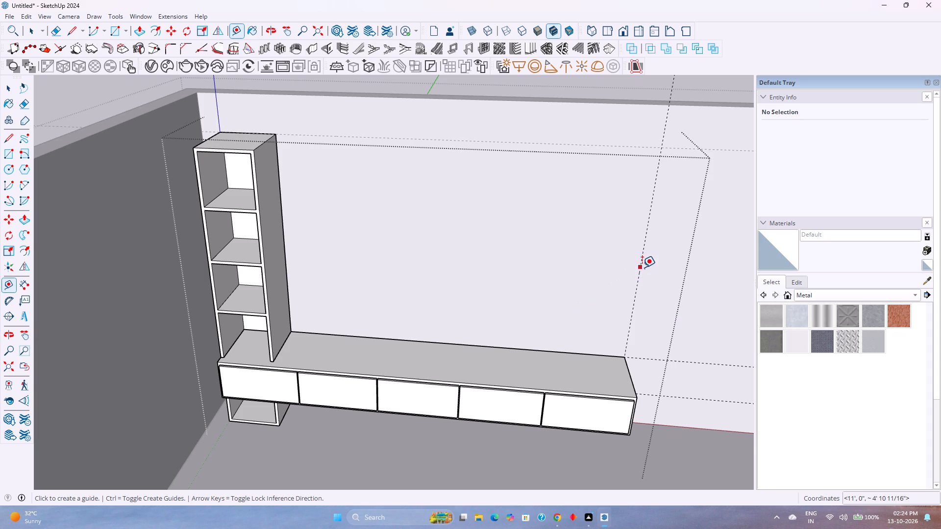
{"action": "left_click", "coordinate": [475, 141]}
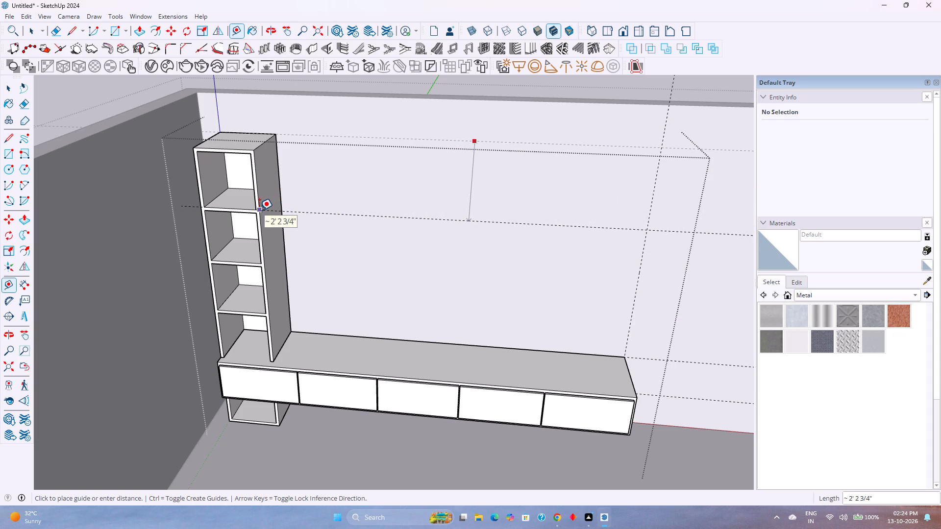
{"action": "key", "text": "Up"}
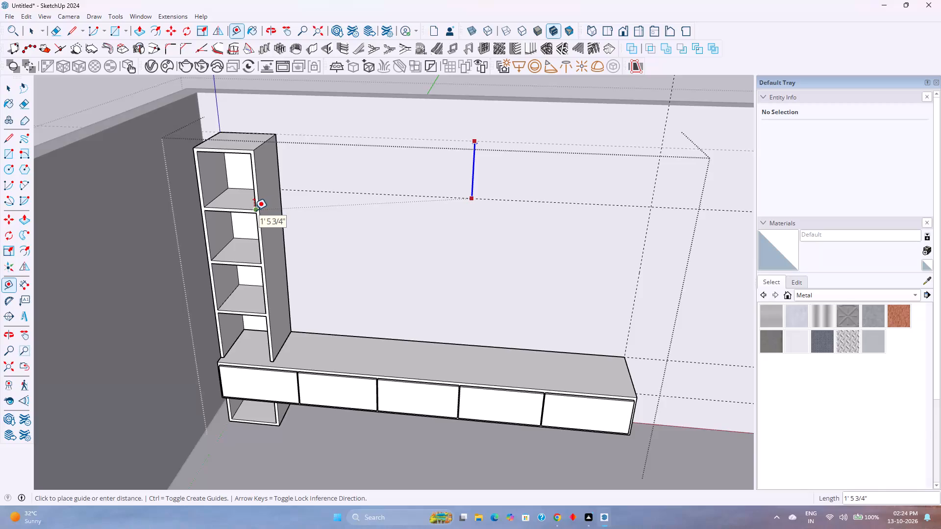
{"action": "left_click", "coordinate": [256, 208]}
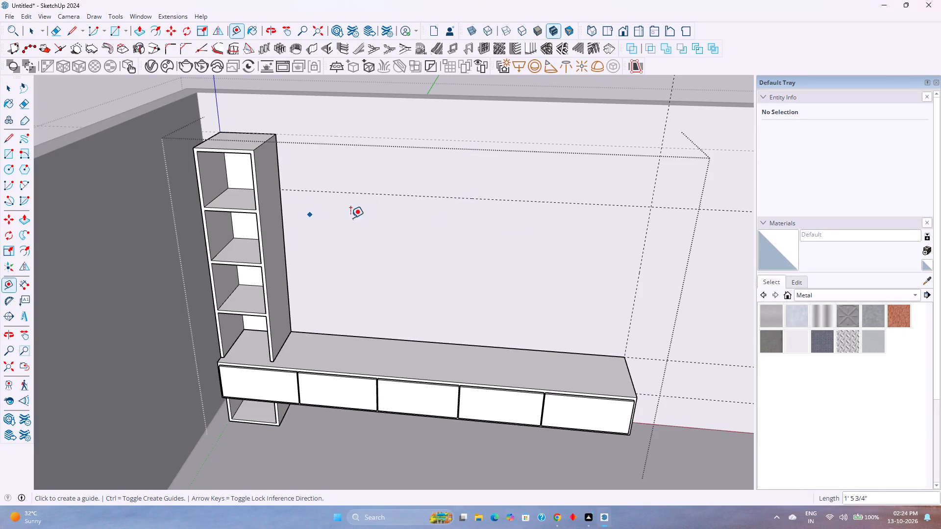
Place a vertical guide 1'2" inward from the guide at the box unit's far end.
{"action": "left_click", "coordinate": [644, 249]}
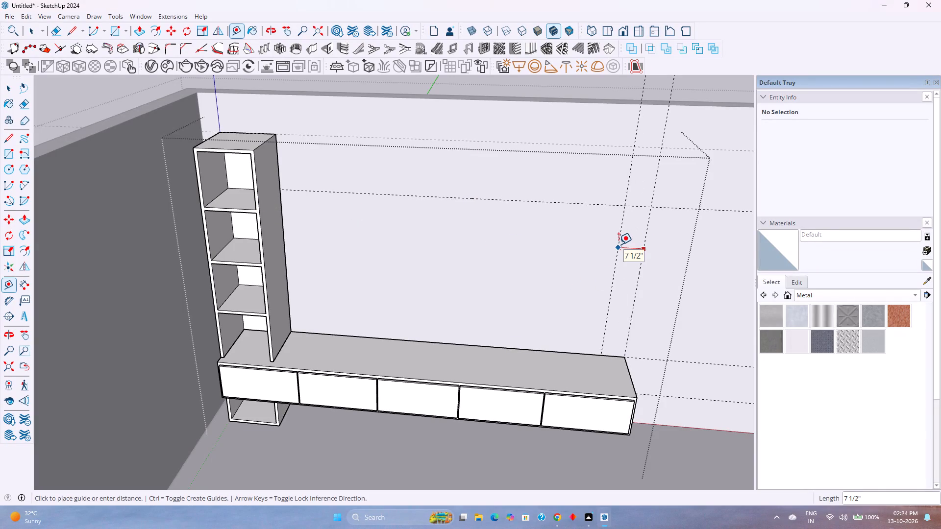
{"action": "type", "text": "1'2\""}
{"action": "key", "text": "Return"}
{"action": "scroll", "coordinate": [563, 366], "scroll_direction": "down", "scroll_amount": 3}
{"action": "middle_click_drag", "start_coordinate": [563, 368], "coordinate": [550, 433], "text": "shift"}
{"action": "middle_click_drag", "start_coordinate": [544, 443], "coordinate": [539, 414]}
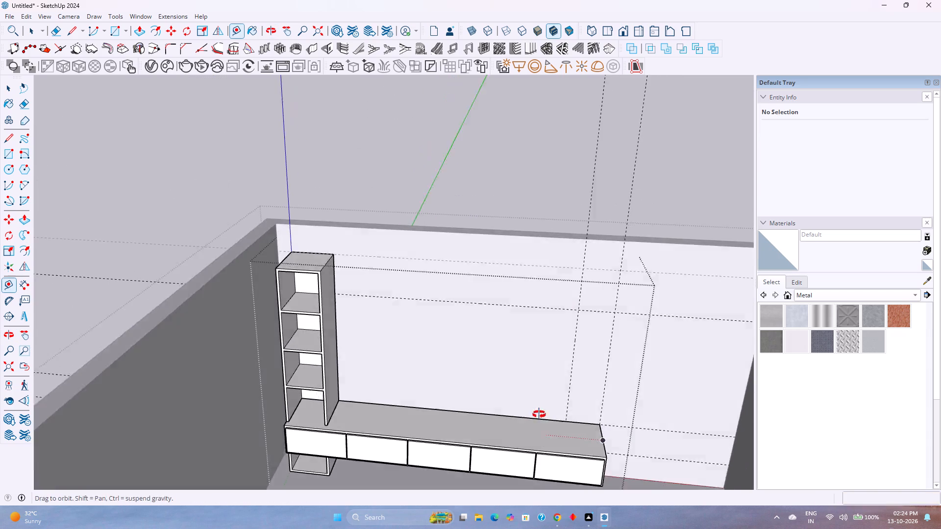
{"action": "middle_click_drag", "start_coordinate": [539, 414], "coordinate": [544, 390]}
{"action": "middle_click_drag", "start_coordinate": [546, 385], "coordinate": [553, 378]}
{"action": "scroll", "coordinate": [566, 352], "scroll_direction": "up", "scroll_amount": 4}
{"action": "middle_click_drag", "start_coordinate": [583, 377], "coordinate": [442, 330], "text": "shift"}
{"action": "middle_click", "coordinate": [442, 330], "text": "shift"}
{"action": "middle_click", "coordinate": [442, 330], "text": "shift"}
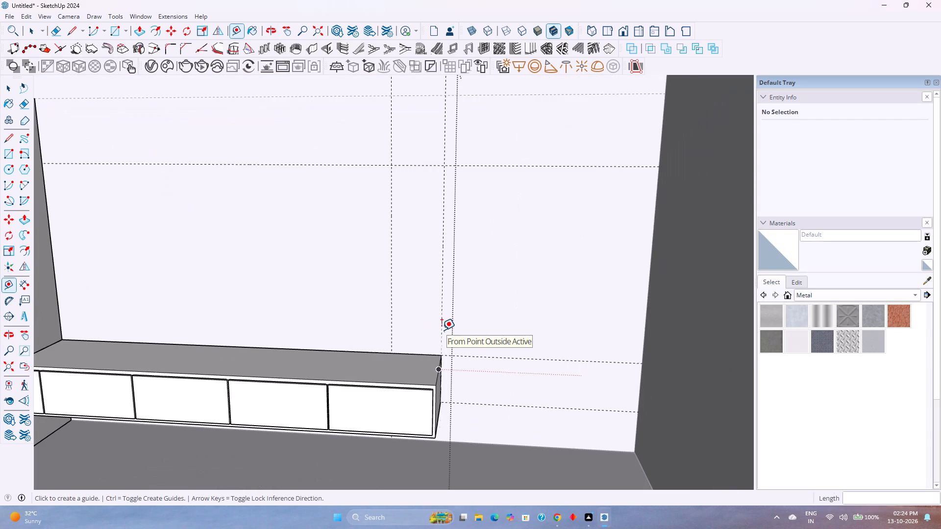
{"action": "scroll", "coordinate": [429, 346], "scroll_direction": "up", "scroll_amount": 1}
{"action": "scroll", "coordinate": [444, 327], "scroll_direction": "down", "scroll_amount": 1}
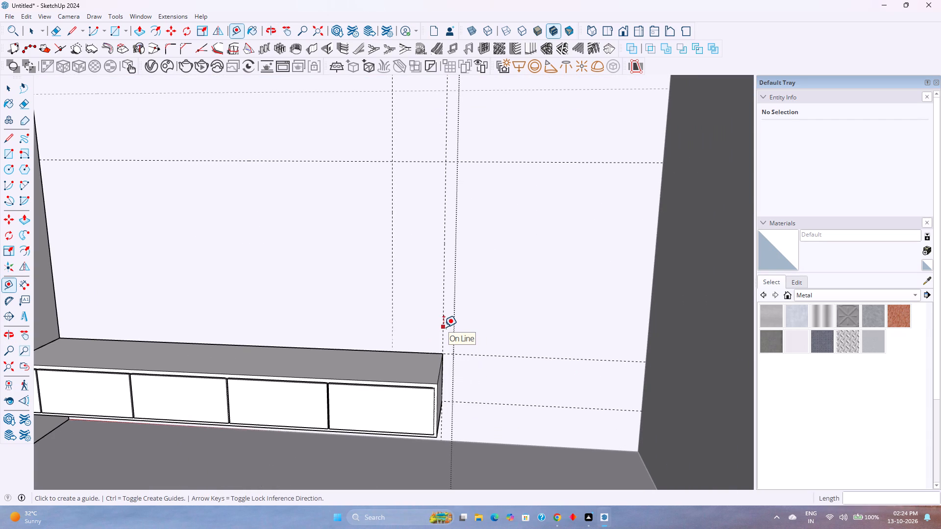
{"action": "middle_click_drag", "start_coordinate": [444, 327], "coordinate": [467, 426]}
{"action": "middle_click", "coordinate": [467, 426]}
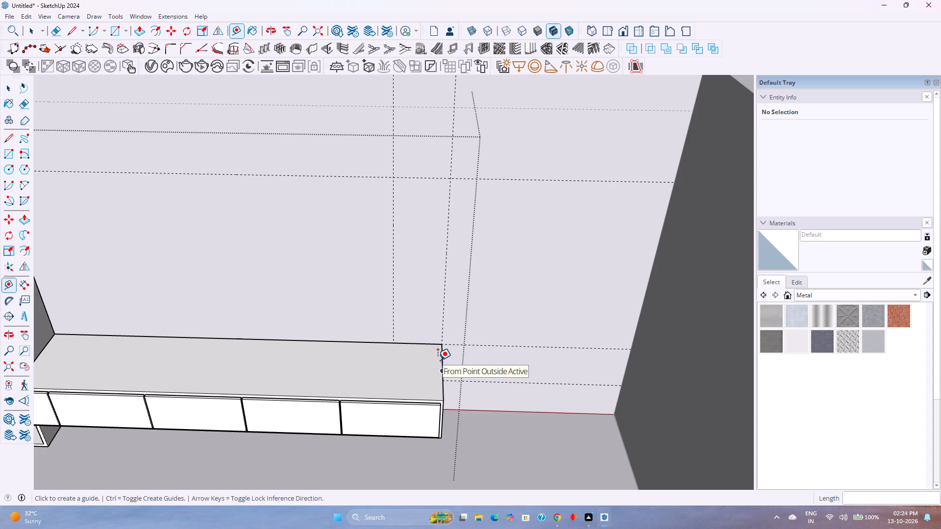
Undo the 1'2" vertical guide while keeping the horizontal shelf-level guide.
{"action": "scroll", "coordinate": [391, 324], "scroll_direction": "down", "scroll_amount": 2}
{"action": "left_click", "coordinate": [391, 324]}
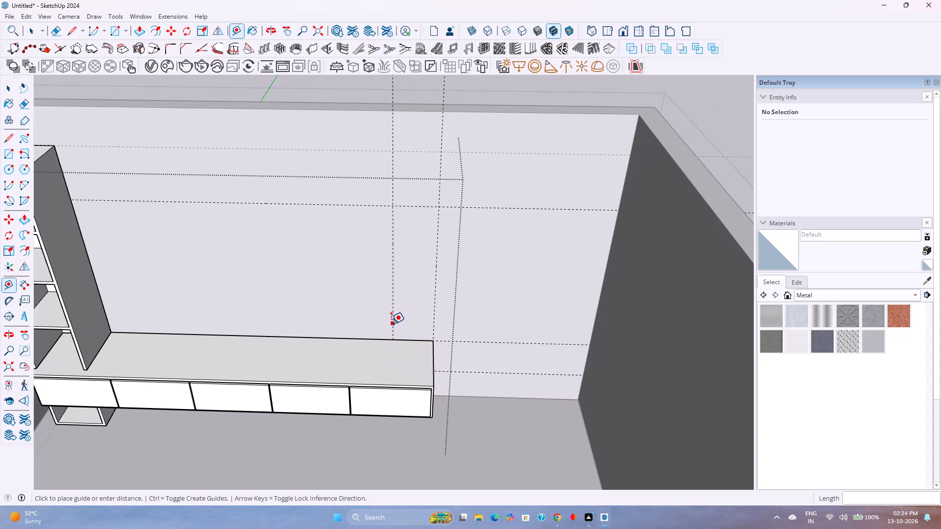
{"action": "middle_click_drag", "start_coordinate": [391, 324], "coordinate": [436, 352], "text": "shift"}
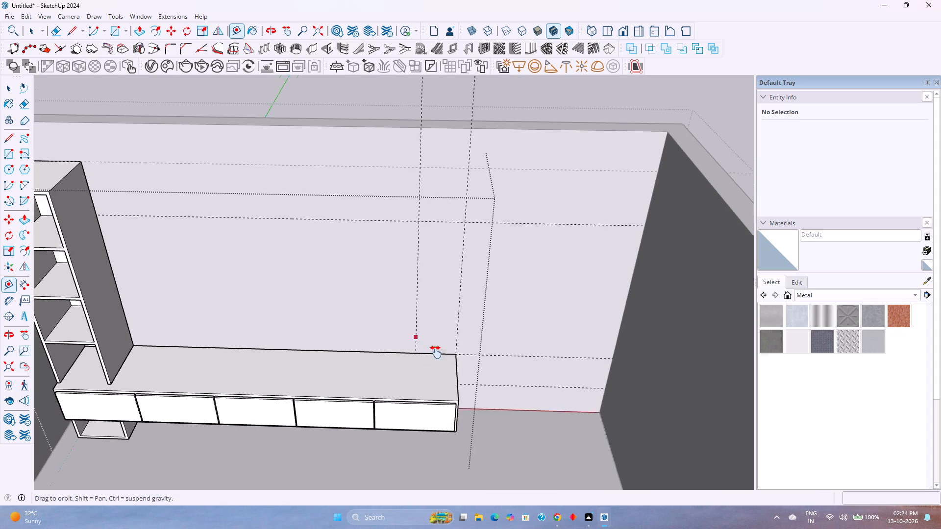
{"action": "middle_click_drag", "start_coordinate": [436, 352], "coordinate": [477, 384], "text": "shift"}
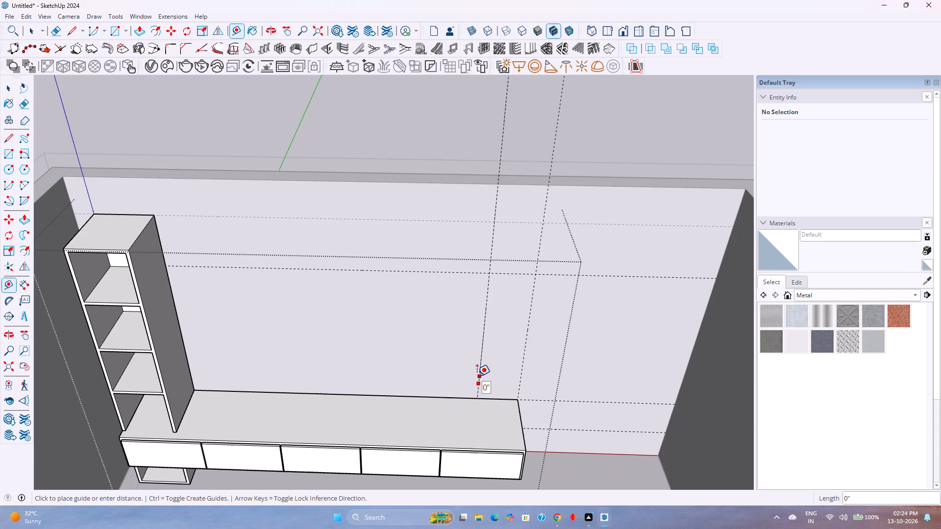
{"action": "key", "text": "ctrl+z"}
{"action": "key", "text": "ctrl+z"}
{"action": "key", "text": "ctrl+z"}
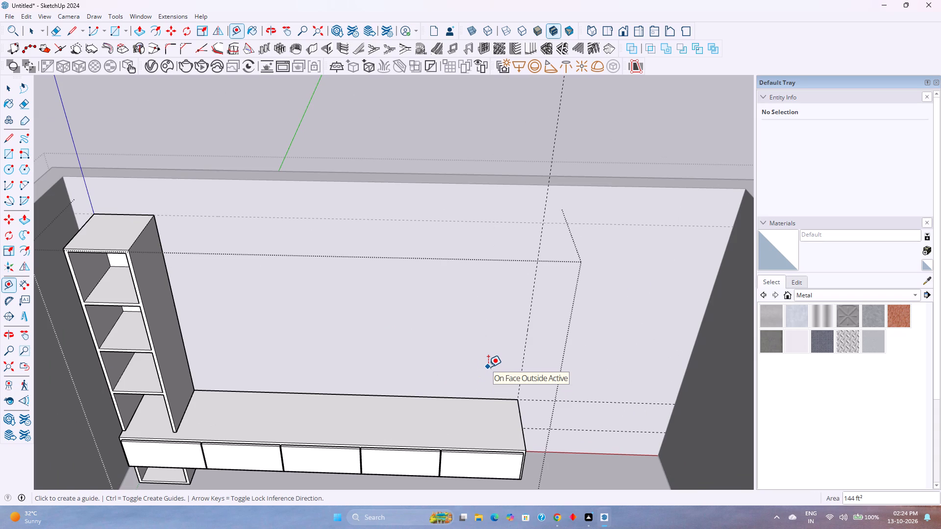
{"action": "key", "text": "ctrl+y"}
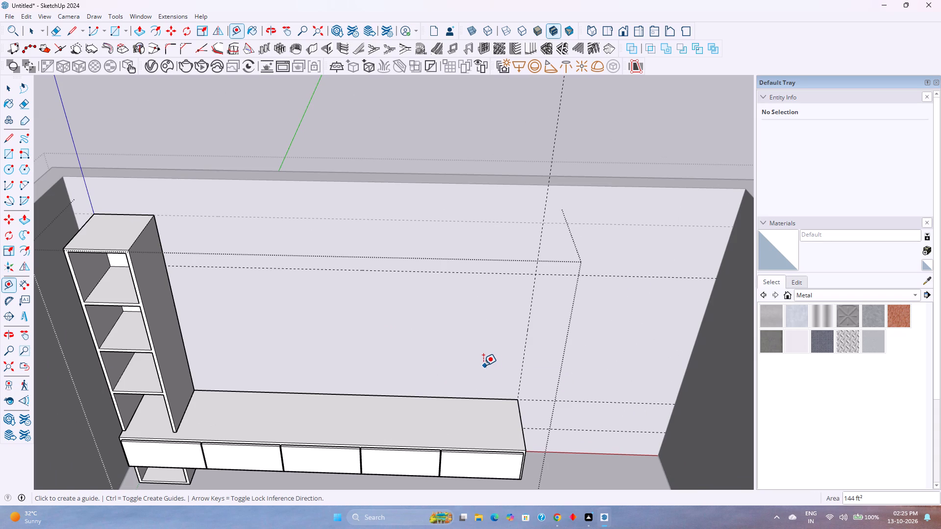
Place a vertical guide 1'6" inward from the guide at the box unit's far end.
{"action": "left_click", "coordinate": [526, 356]}
{"action": "type", "text": "1'6\""}
{"action": "key", "text": "Return"}
{"action": "key", "text": "space"}
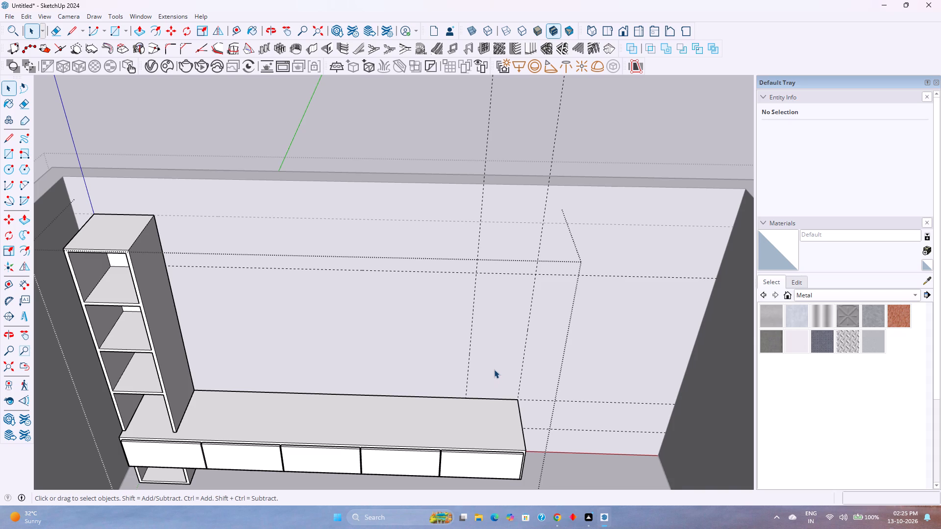
Draw an 8' line along the shelf-level guide from the cabinet to the inner vertical guide, and a 1" vertical edge at its end.
{"action": "scroll", "coordinate": [492, 382], "scroll_direction": "down", "scroll_amount": 1}
{"action": "middle_click_drag", "start_coordinate": [491, 412], "coordinate": [498, 284]}
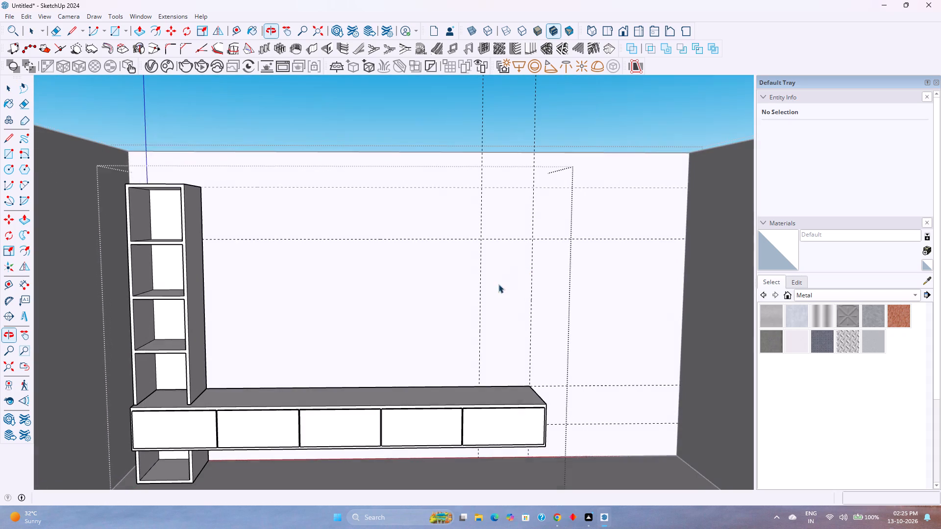
{"action": "middle_click_drag", "start_coordinate": [498, 284], "coordinate": [510, 281]}
{"action": "middle_click", "coordinate": [498, 284]}
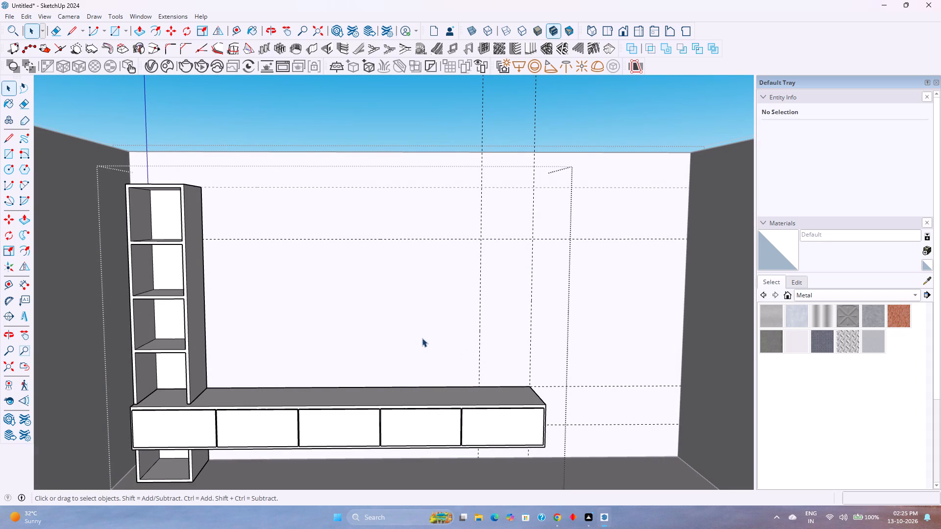
{"action": "left_click", "coordinate": [76, 34]}
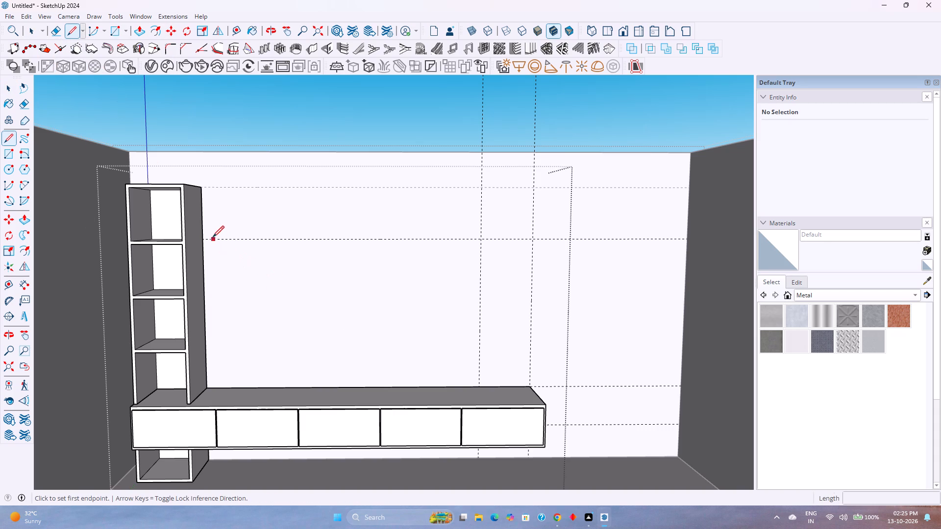
{"action": "left_click", "coordinate": [204, 240]}
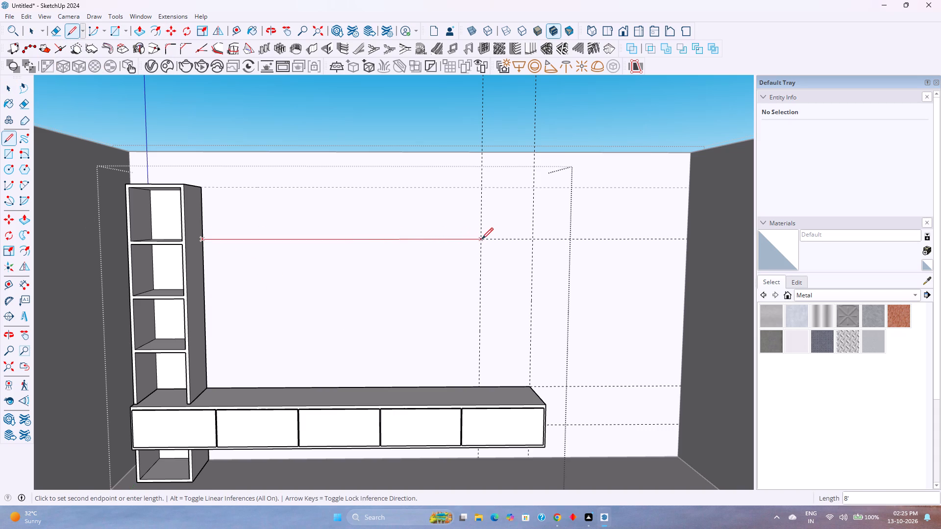
{"action": "left_click", "coordinate": [482, 239]}
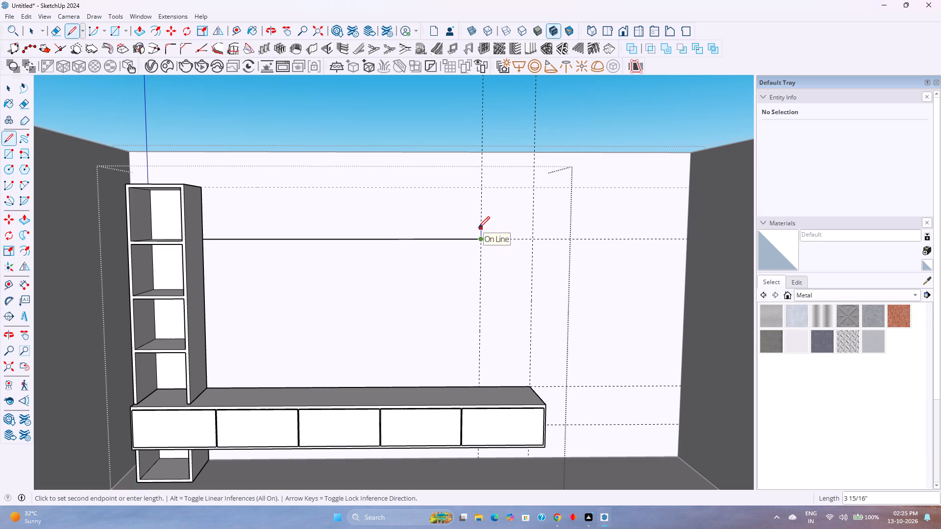
{"action": "key", "text": "1"}
{"action": "key", "text": "Return"}
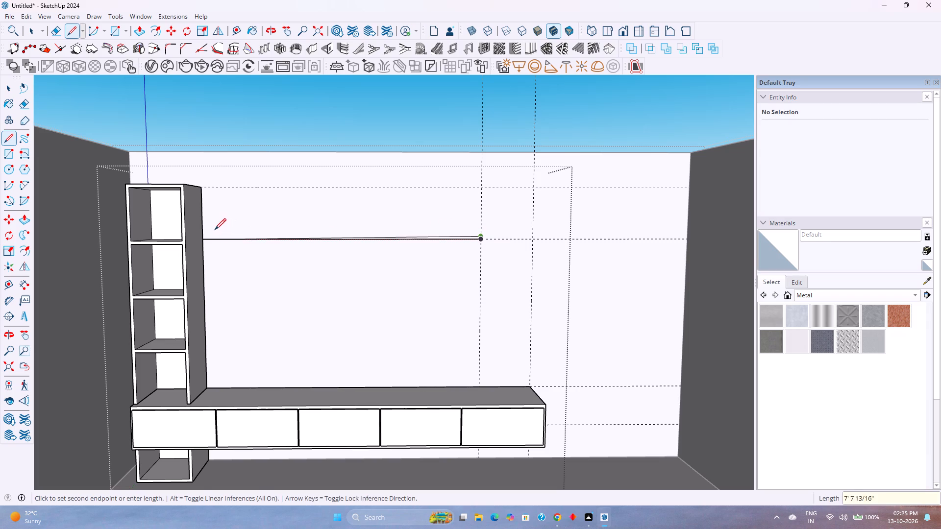
Close the 8' by 1" strip outline on the wall with a parallel top line and a 1" edge against the cabinet.
{"action": "key", "text": "Right"}
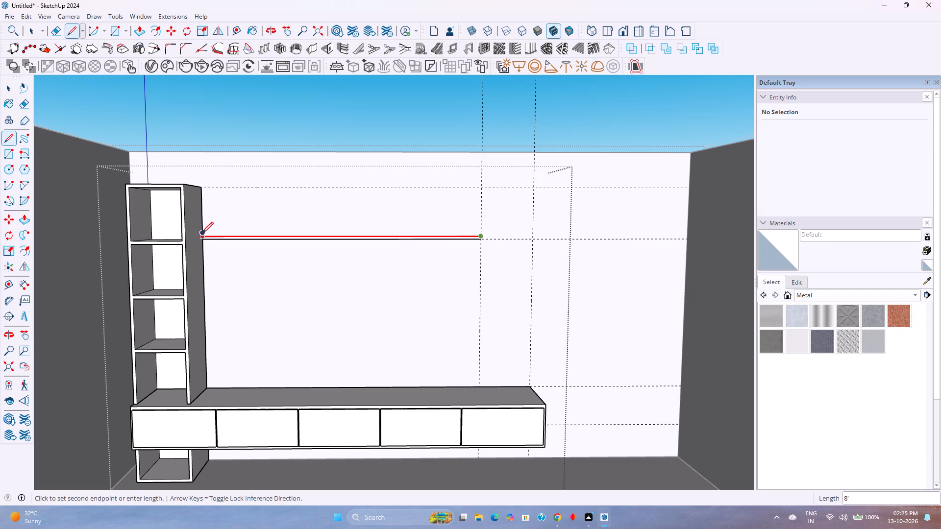
{"action": "scroll", "coordinate": [202, 222], "scroll_direction": "up", "scroll_amount": 4}
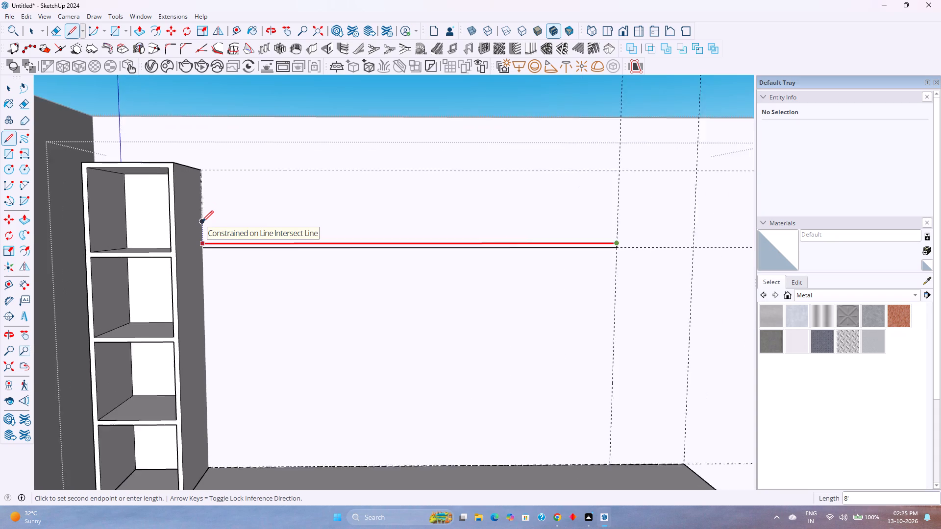
{"action": "scroll", "coordinate": [202, 222], "scroll_direction": "up", "scroll_amount": 1}
{"action": "left_click", "coordinate": [202, 222]}
{"action": "middle_click_drag", "start_coordinate": [262, 249], "coordinate": [198, 313]}
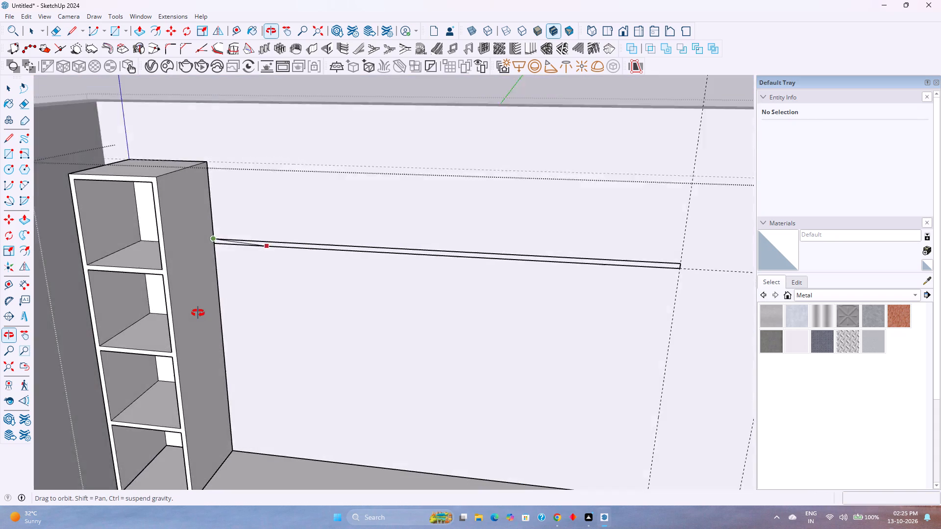
{"action": "middle_click_drag", "start_coordinate": [198, 313], "coordinate": [187, 315]}
{"action": "scroll", "coordinate": [212, 241], "scroll_direction": "up", "scroll_amount": 9}
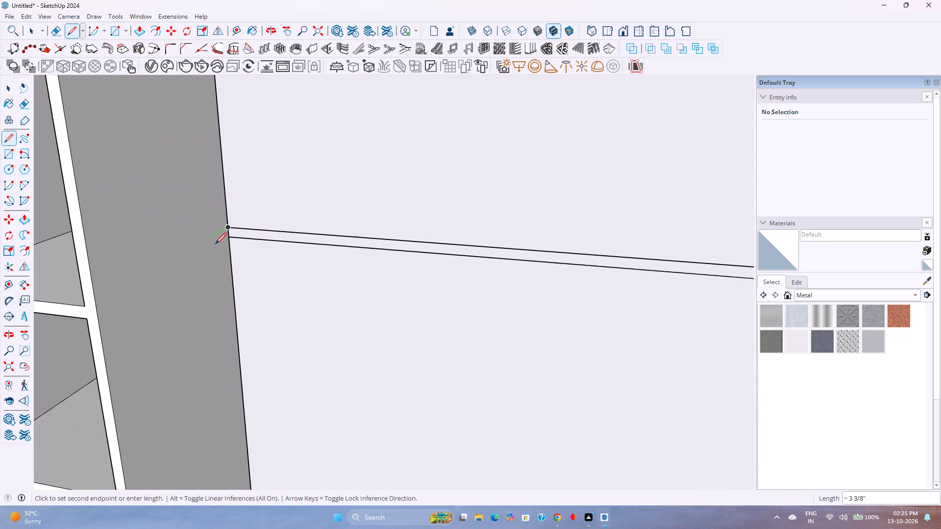
{"action": "scroll", "coordinate": [215, 244], "scroll_direction": "up", "scroll_amount": 3}
{"action": "left_click", "coordinate": [234, 237]}
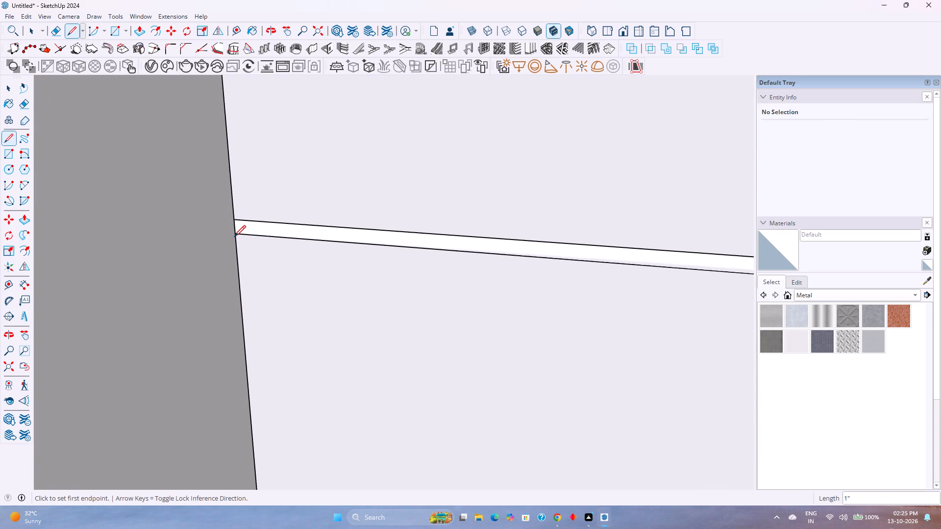
Group the thin strip face on the back wall together with its edges.
{"action": "key", "text": "space"}
{"action": "scroll", "coordinate": [234, 237], "scroll_direction": "down", "scroll_amount": 12}
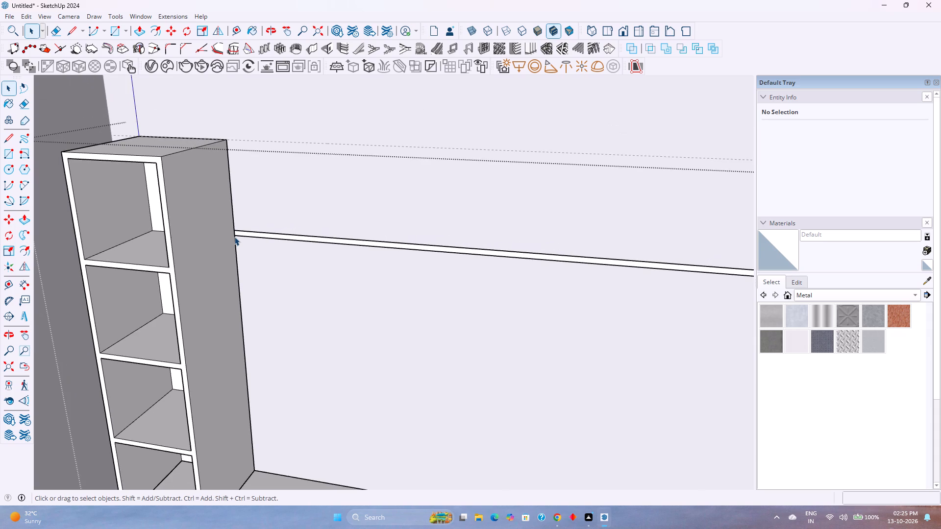
{"action": "double_click", "coordinate": [256, 234]}
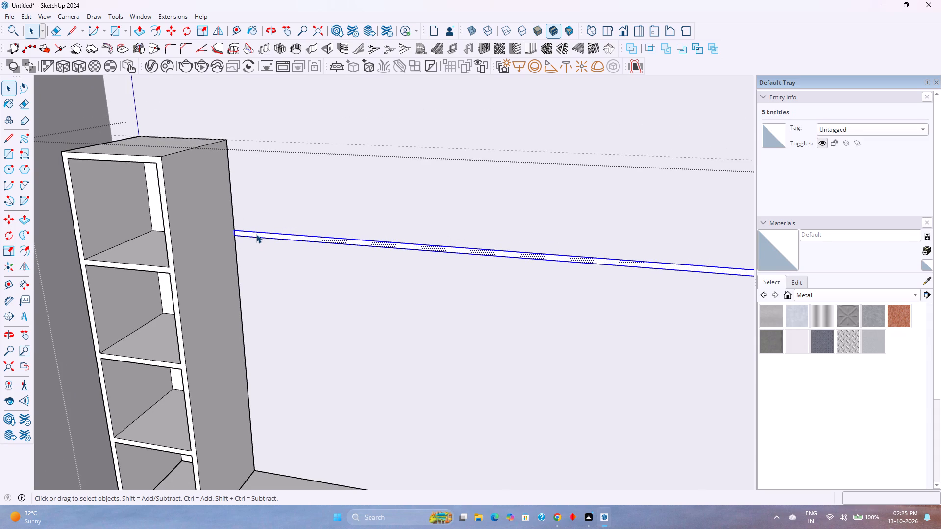
{"action": "right_click", "coordinate": [256, 234]}
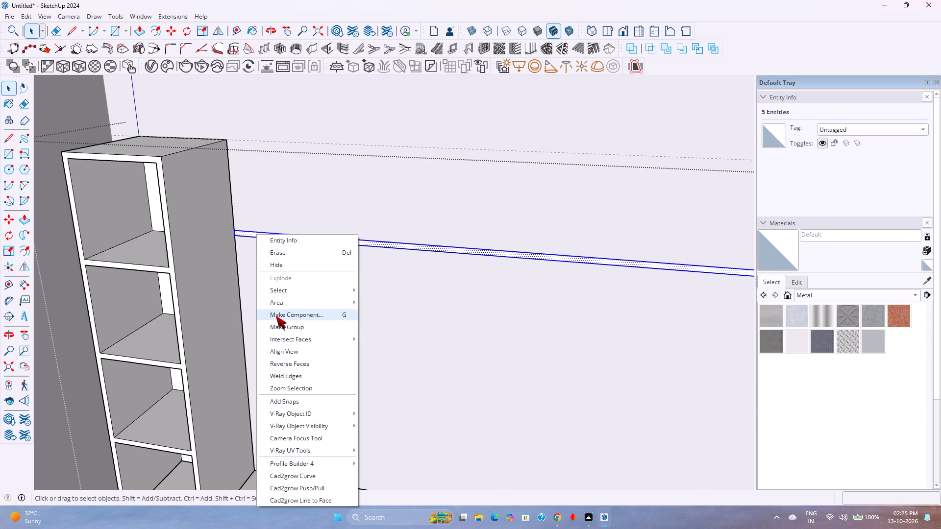
{"action": "left_click", "coordinate": [281, 322]}
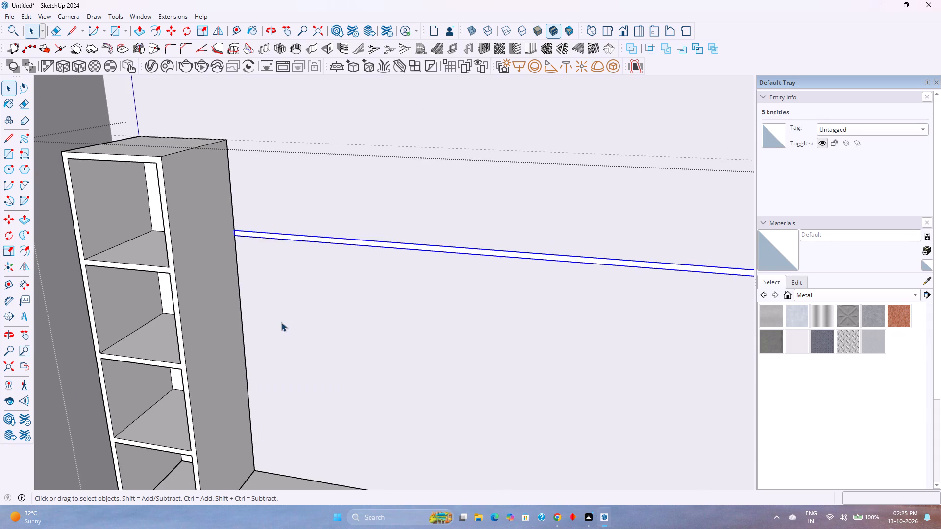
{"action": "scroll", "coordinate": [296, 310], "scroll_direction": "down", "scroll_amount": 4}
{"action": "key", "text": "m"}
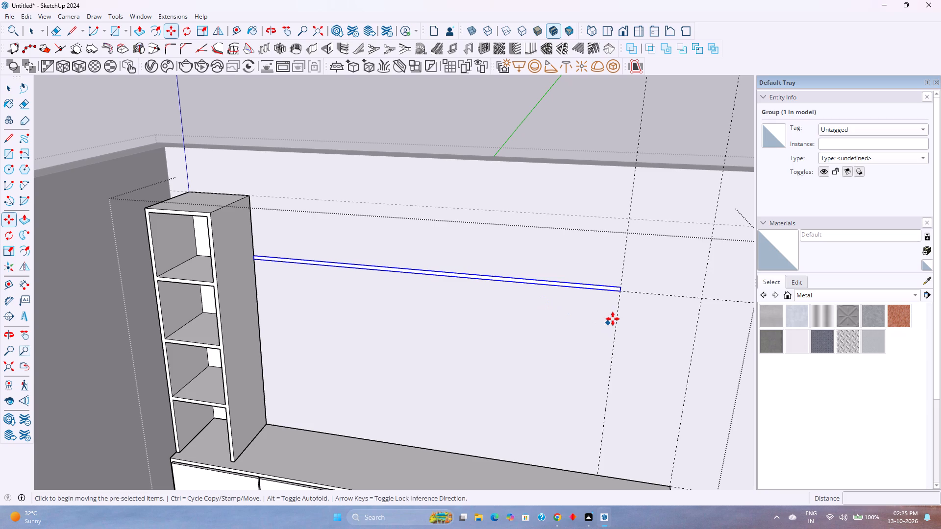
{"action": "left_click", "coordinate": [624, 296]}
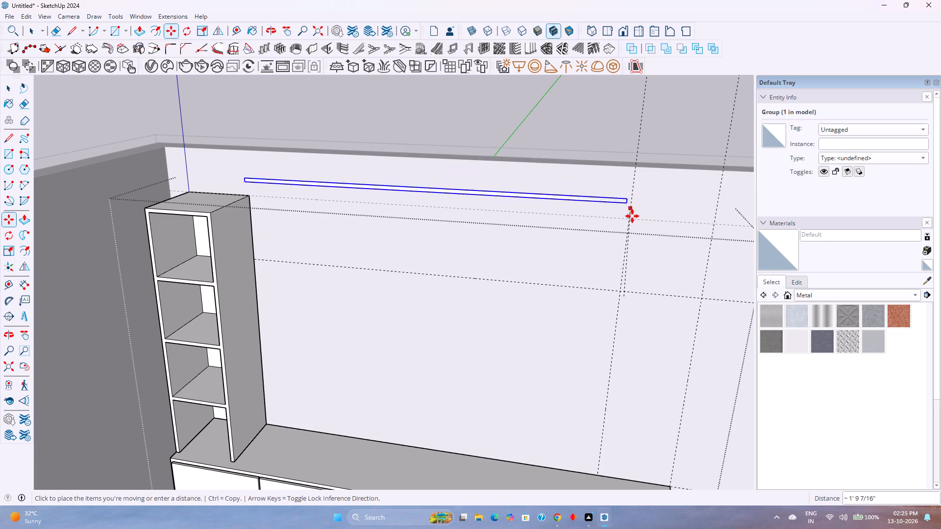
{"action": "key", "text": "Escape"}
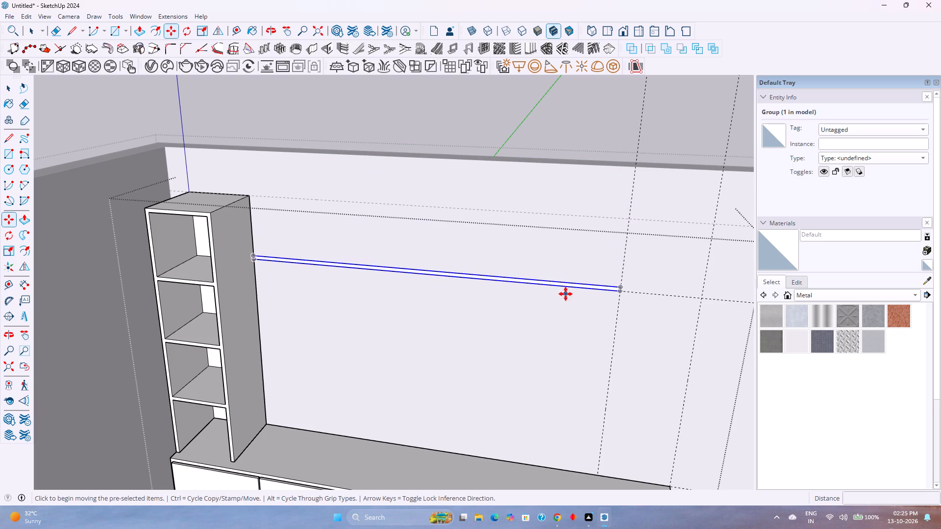
Inside the strip group, extrude its face 1'8" out from the wall to the cabinet's front edge, forming a shelf.
{"action": "key", "text": "space"}
{"action": "scroll", "coordinate": [565, 295], "scroll_direction": "up", "scroll_amount": 2}
{"action": "double_click", "coordinate": [582, 283]}
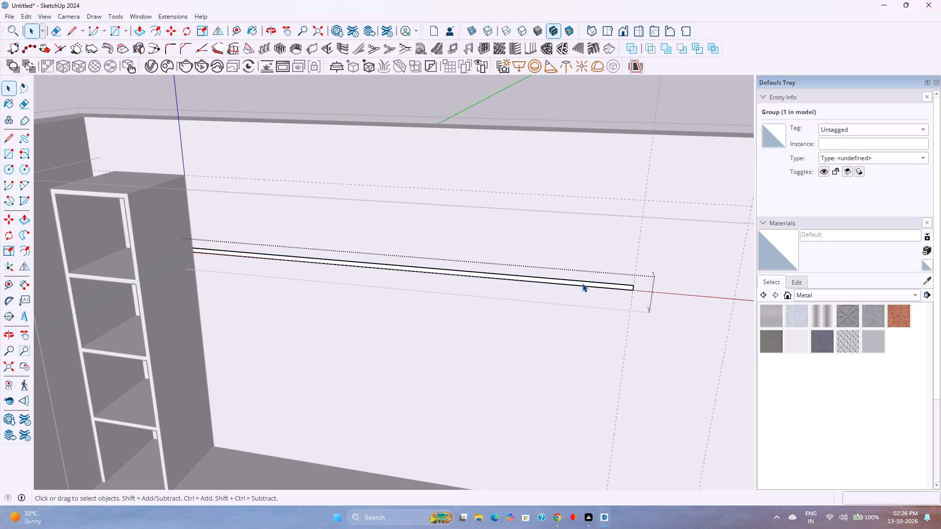
{"action": "key", "text": "p"}
{"action": "left_click", "coordinate": [582, 283]}
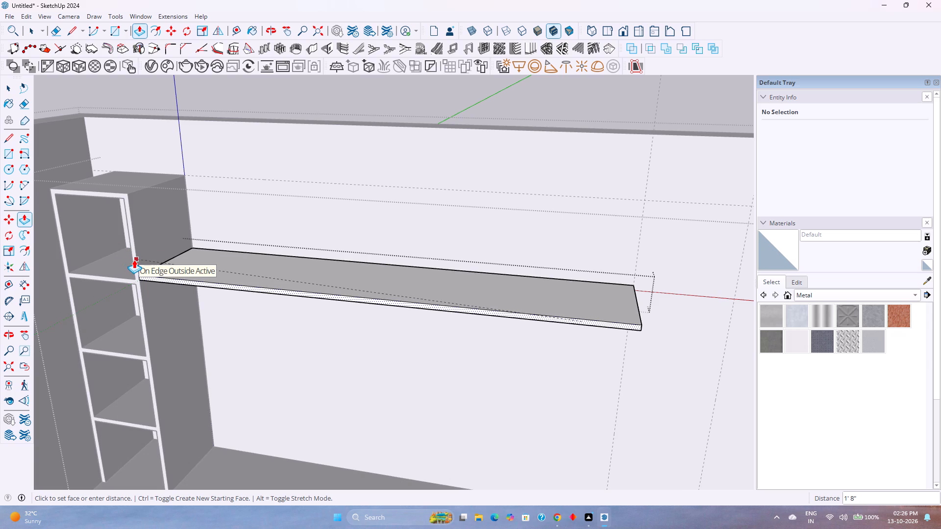
{"action": "left_click", "coordinate": [134, 260]}
Extend the shelf's free end by 1'6" to the outer vertical guide.
{"action": "scroll", "coordinate": [134, 260], "scroll_direction": "down", "scroll_amount": 3}
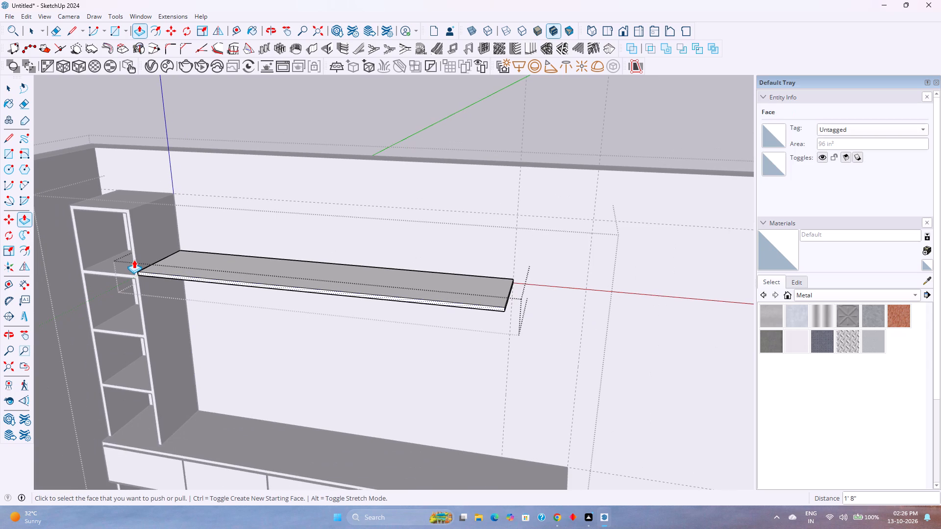
{"action": "middle_click_drag", "start_coordinate": [301, 325], "coordinate": [343, 241]}
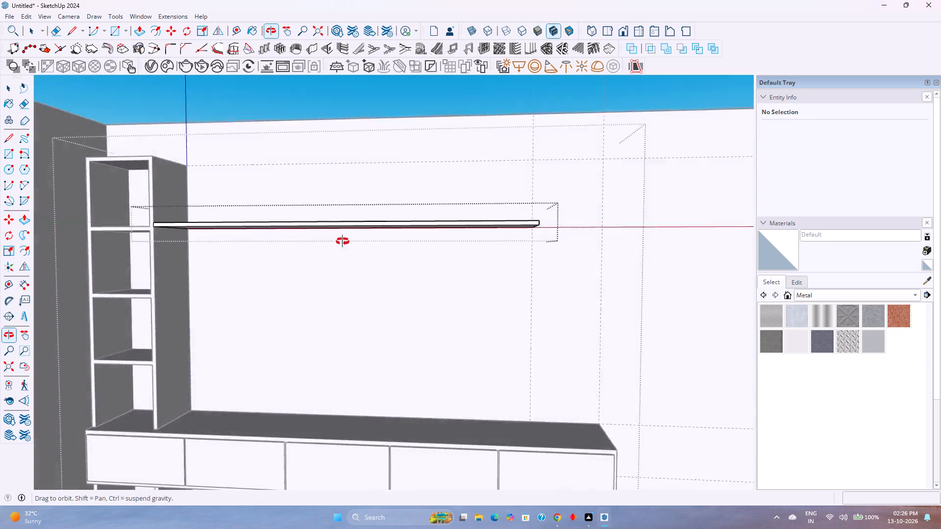
{"action": "middle_click_drag", "start_coordinate": [343, 241], "coordinate": [246, 265]}
{"action": "scroll", "coordinate": [470, 246], "scroll_direction": "up", "scroll_amount": 2}
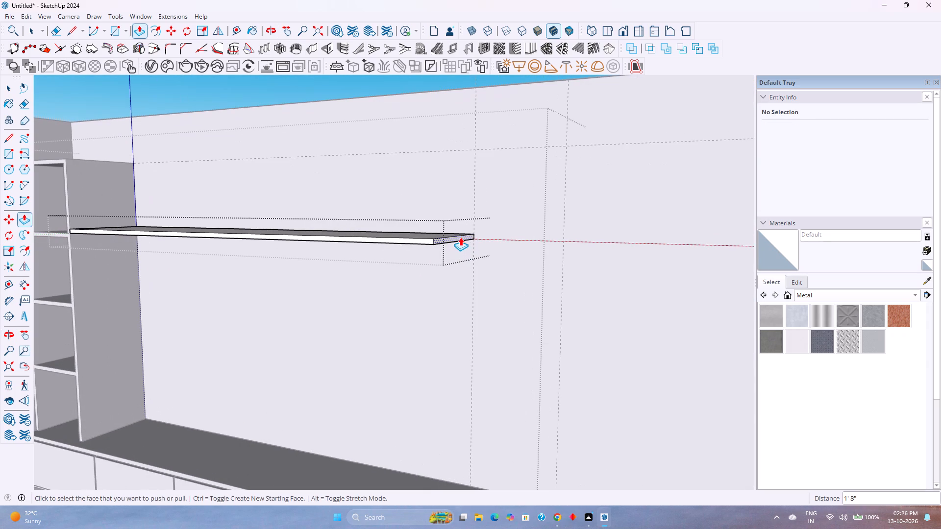
{"action": "left_click", "coordinate": [458, 237]}
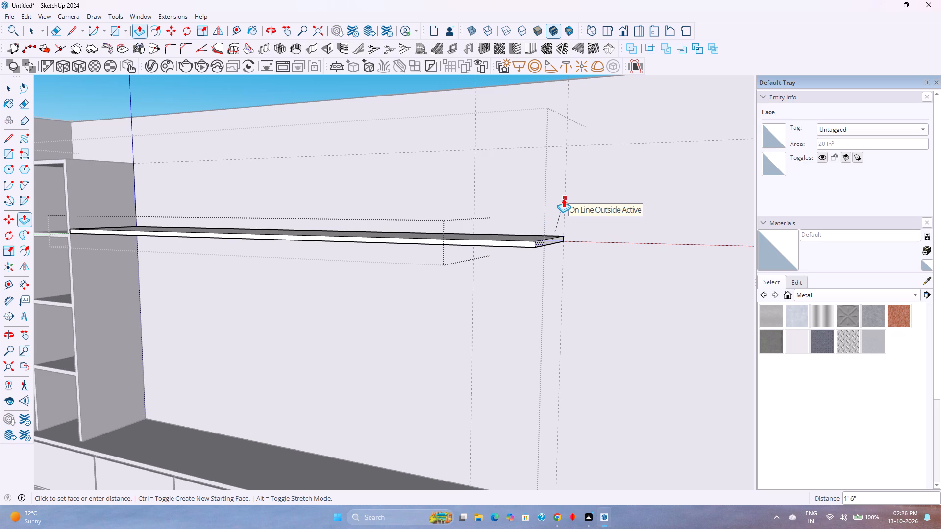
{"action": "left_click", "coordinate": [563, 198]}
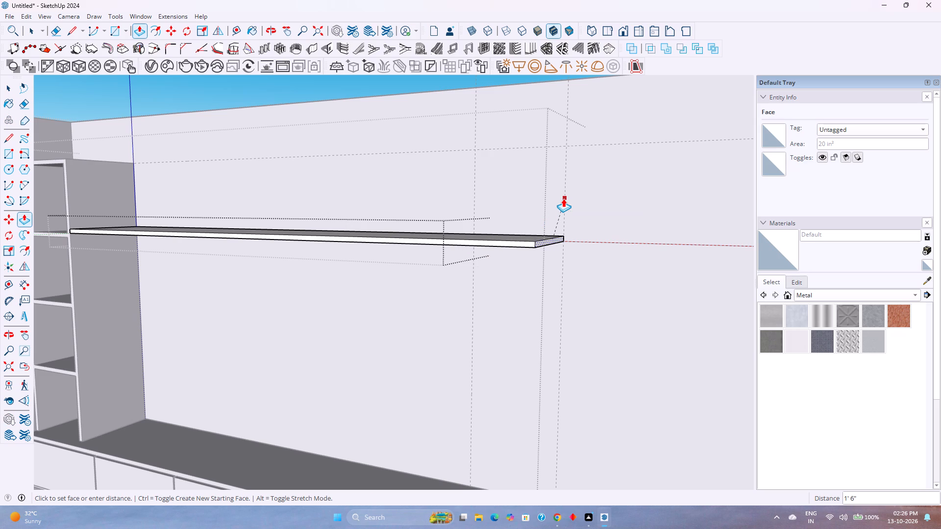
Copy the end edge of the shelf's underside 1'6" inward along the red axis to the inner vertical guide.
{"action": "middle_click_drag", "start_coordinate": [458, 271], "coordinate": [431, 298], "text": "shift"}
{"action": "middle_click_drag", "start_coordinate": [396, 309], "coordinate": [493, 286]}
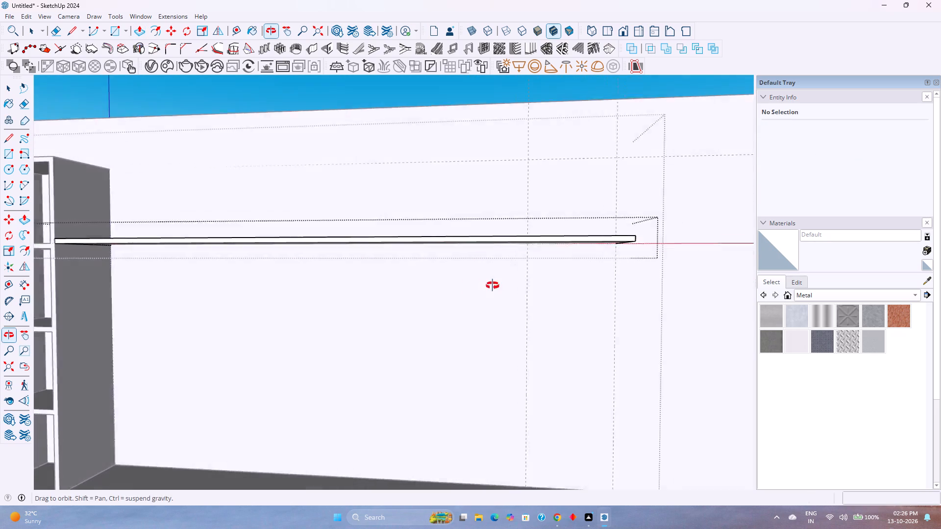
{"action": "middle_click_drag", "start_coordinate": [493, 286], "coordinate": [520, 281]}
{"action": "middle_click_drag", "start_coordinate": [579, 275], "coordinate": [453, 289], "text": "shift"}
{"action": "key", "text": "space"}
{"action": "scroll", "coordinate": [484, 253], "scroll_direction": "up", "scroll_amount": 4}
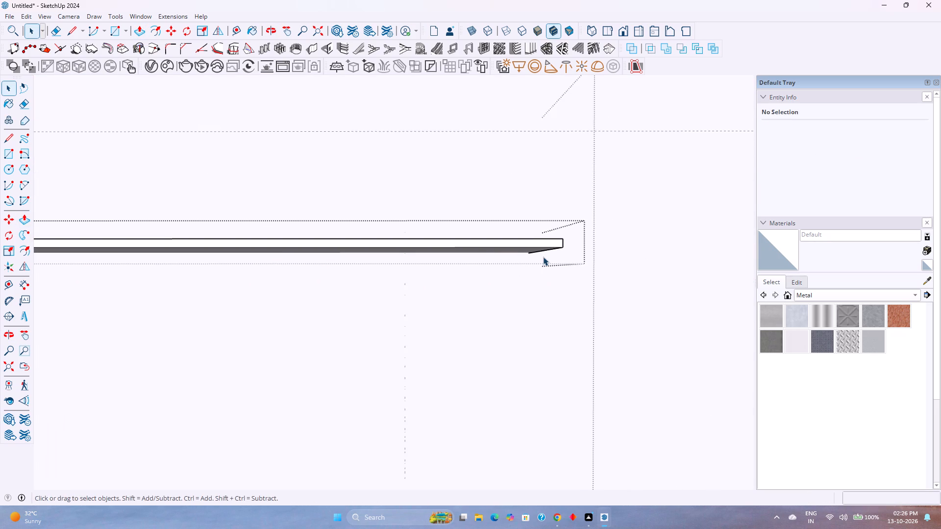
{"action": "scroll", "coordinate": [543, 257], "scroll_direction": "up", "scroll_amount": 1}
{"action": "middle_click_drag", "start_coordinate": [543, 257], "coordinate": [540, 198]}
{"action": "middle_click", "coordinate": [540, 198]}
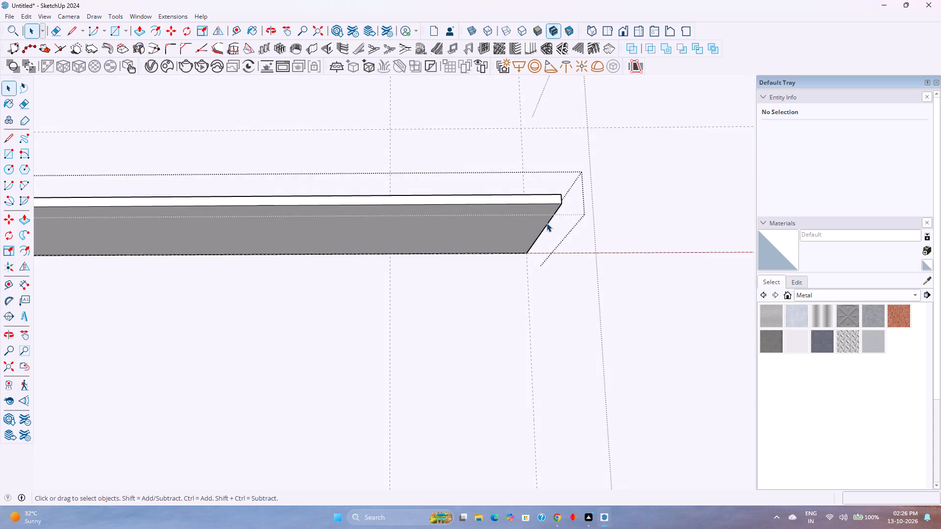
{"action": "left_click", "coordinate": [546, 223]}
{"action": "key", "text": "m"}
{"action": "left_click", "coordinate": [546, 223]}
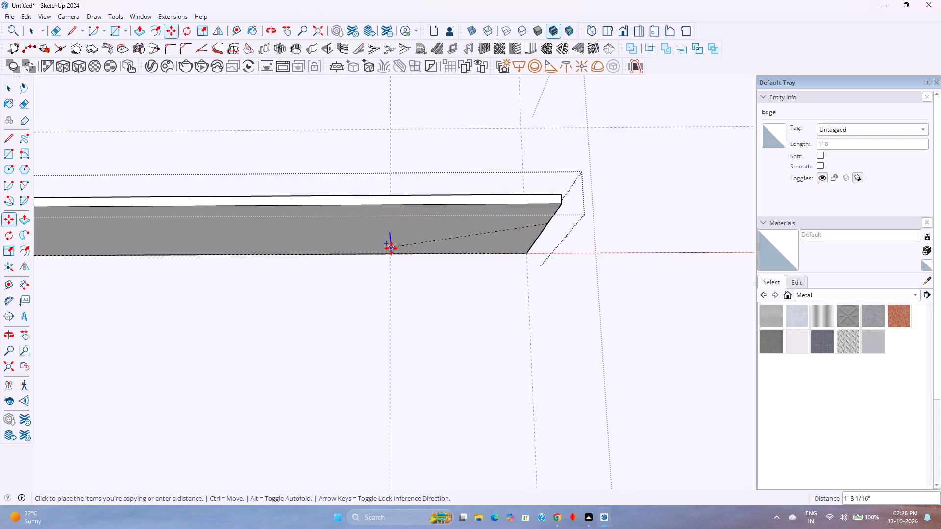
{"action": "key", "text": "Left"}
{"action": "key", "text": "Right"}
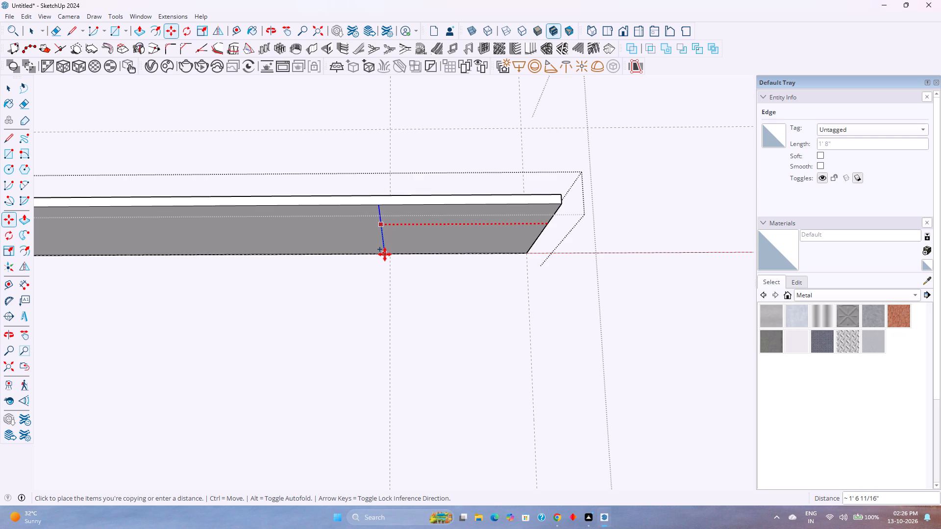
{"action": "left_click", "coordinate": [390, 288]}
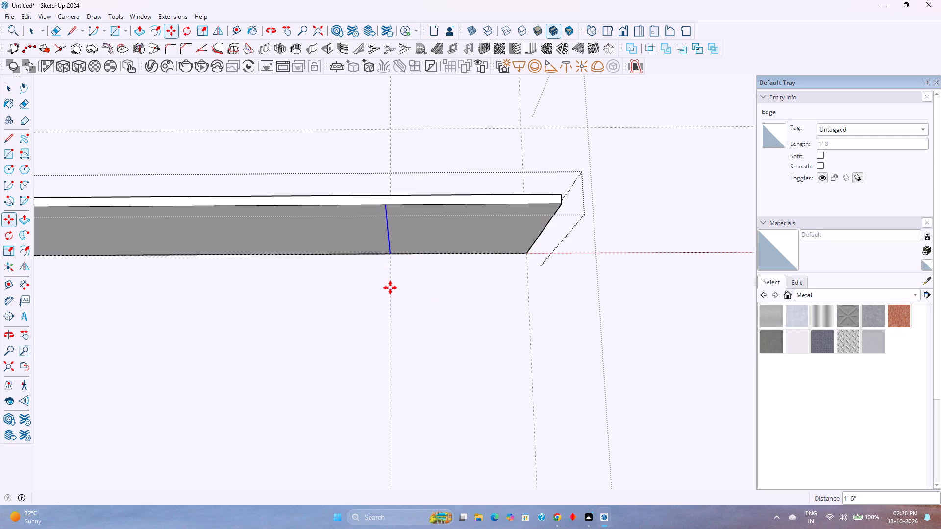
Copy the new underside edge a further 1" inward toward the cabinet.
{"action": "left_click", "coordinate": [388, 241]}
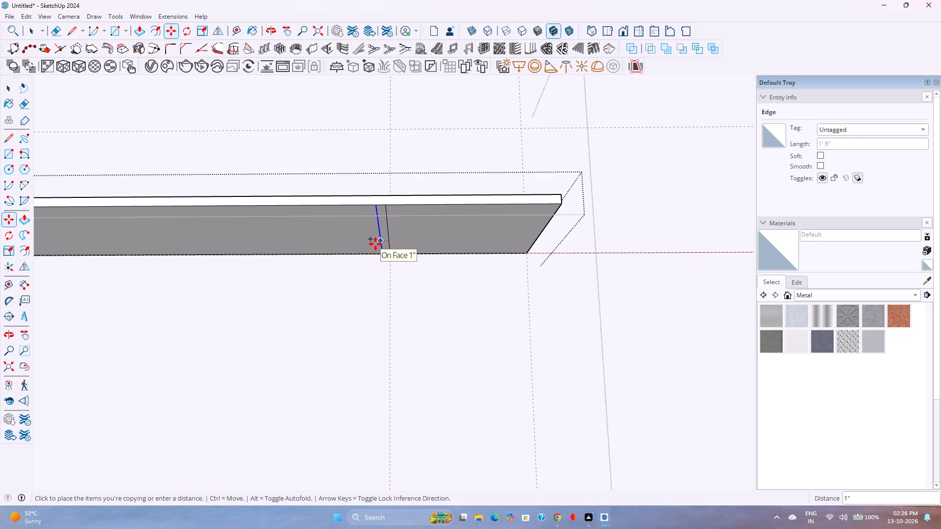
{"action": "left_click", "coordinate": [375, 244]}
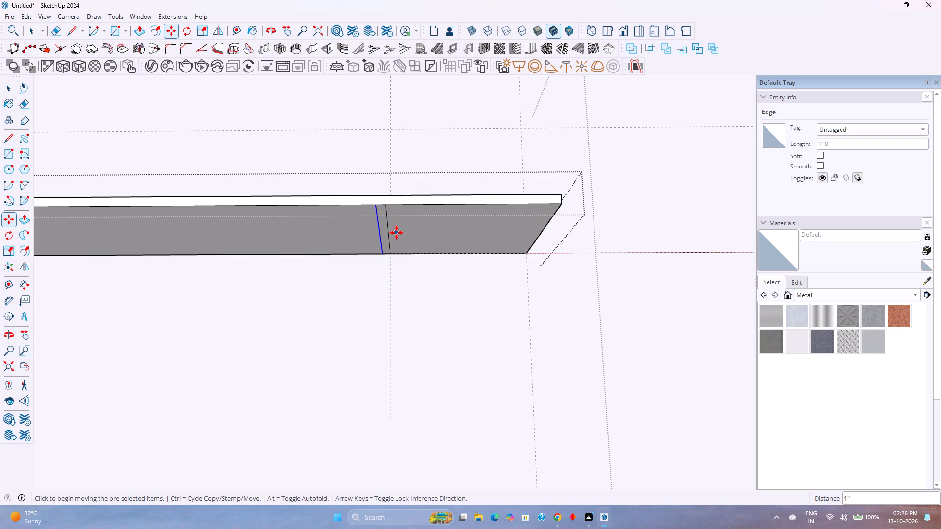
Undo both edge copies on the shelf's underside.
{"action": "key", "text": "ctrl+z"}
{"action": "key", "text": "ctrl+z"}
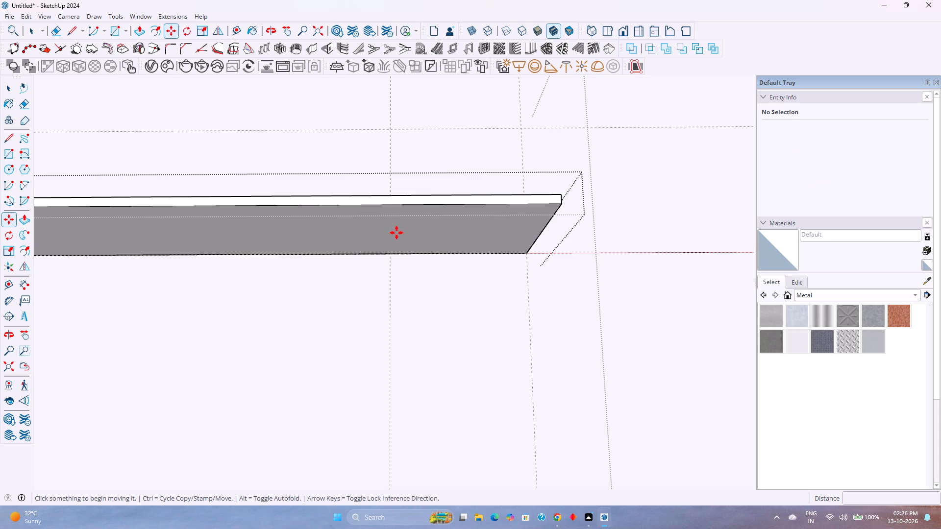
Copy the end edge of the shelf's underside 1" inward toward the cabinet.
{"action": "key", "text": "space"}
{"action": "left_click", "coordinate": [545, 228]}
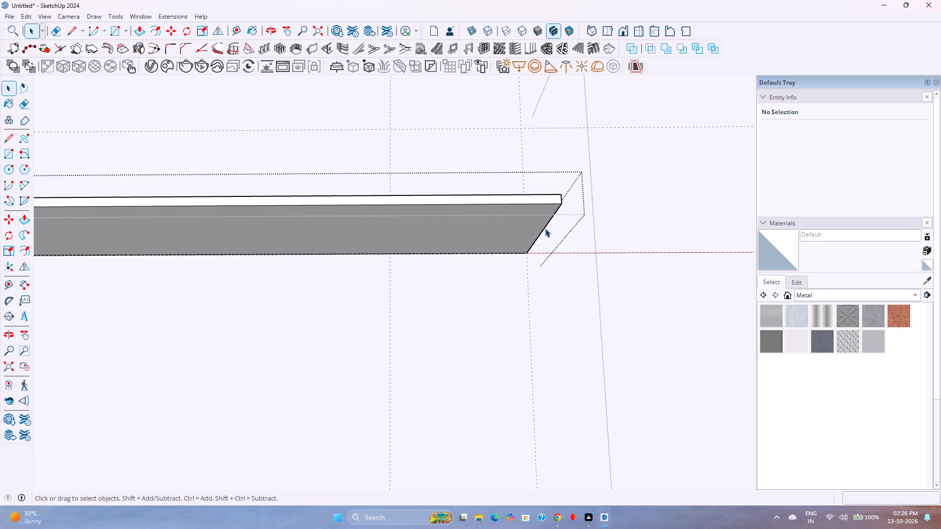
{"action": "key", "text": "m"}
{"action": "left_click", "coordinate": [545, 228]}
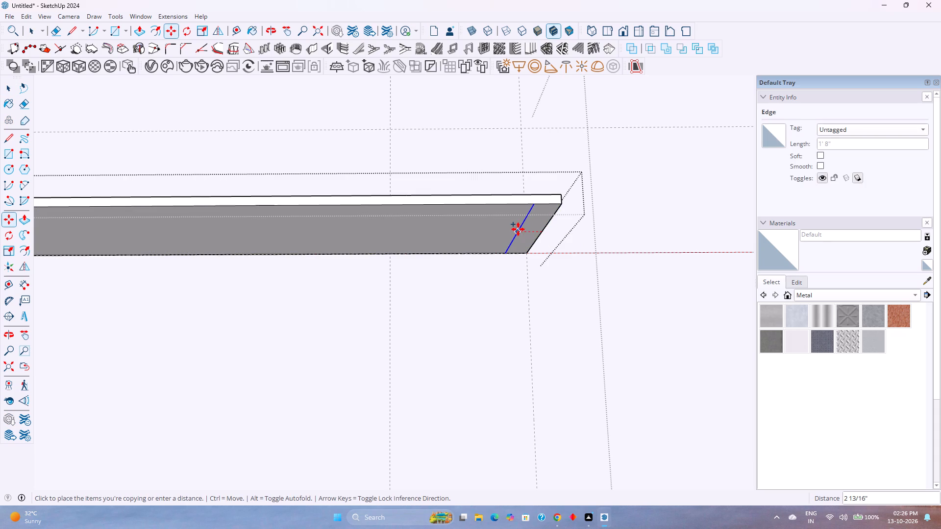
{"action": "key", "text": "1"}
{"action": "key", "text": "Return"}
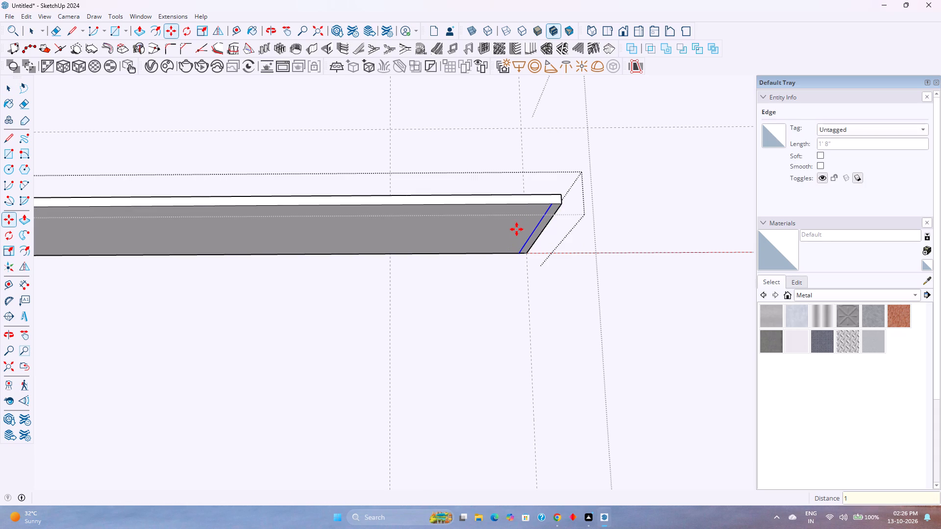
Push/Pull the narrow end strip on the shelf's underside down 1'6" to form a vertical end panel.
{"action": "key", "text": "p"}
{"action": "left_click", "coordinate": [541, 227]}
{"action": "scroll", "coordinate": [535, 279], "scroll_direction": "down", "scroll_amount": 2}
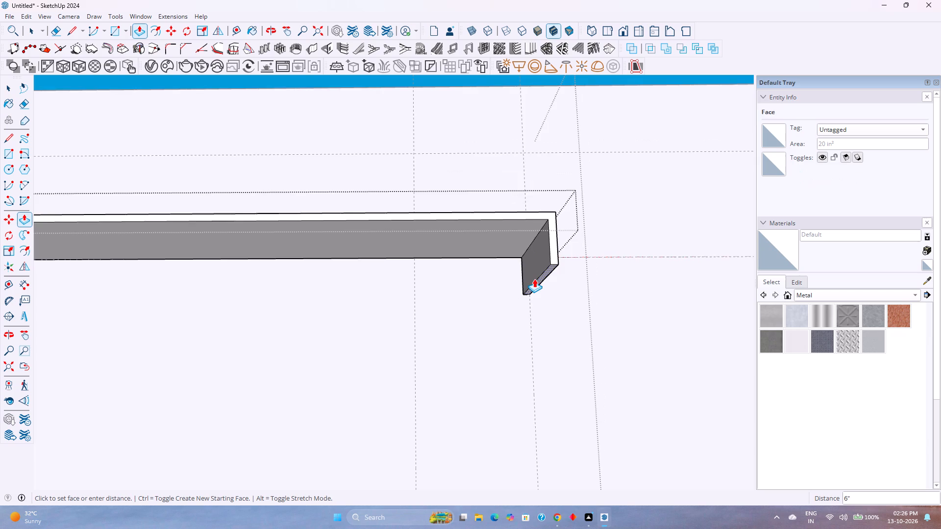
{"action": "scroll", "coordinate": [534, 279], "scroll_direction": "down", "scroll_amount": 6}
{"action": "middle_click_drag", "start_coordinate": [534, 279], "coordinate": [525, 333]}
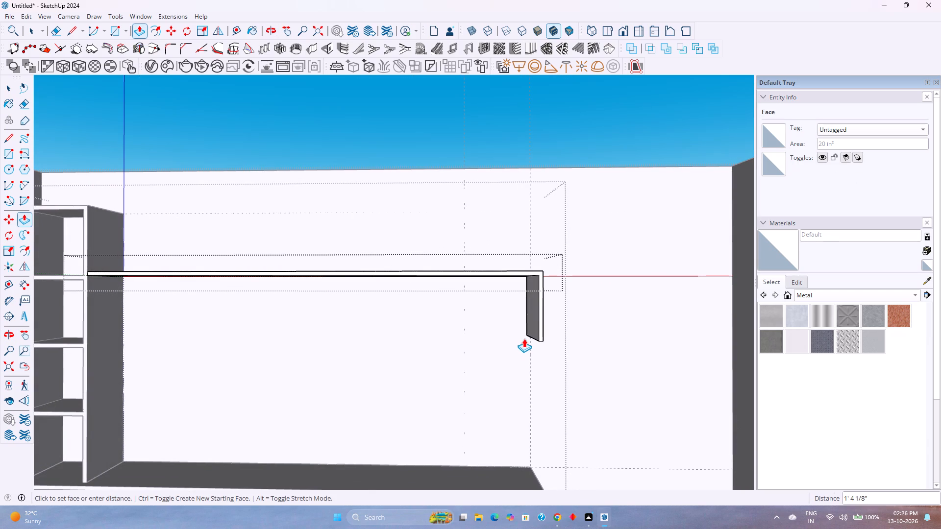
{"action": "type", "text": "1'"}
{"action": "key", "text": "6"}
{"action": "key", "text": "shift+quotedbl"}
{"action": "key", "text": "Return"}
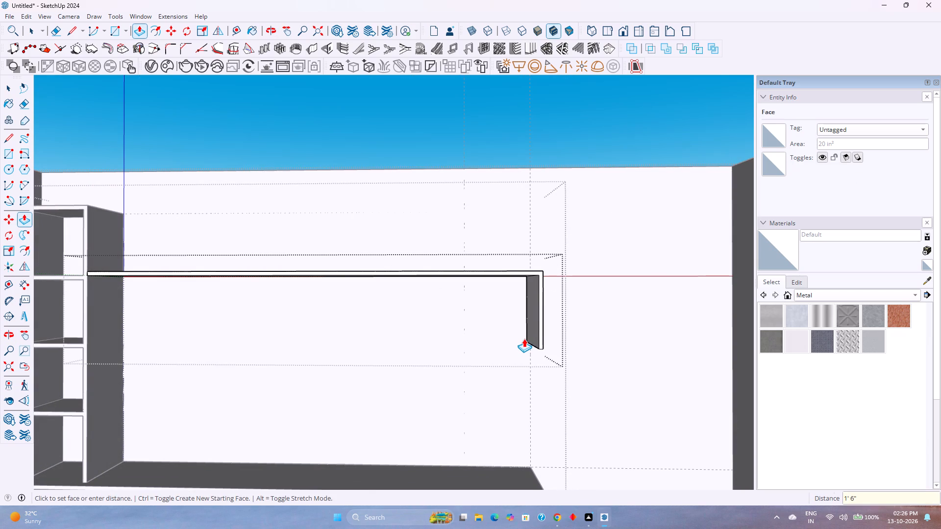
Copy the bottom edge of the end panel's inner face 1" upward.
{"action": "key", "text": "space"}
{"action": "scroll", "coordinate": [547, 338], "scroll_direction": "up", "scroll_amount": 5}
{"action": "middle_click_drag", "start_coordinate": [513, 353], "coordinate": [542, 342]}
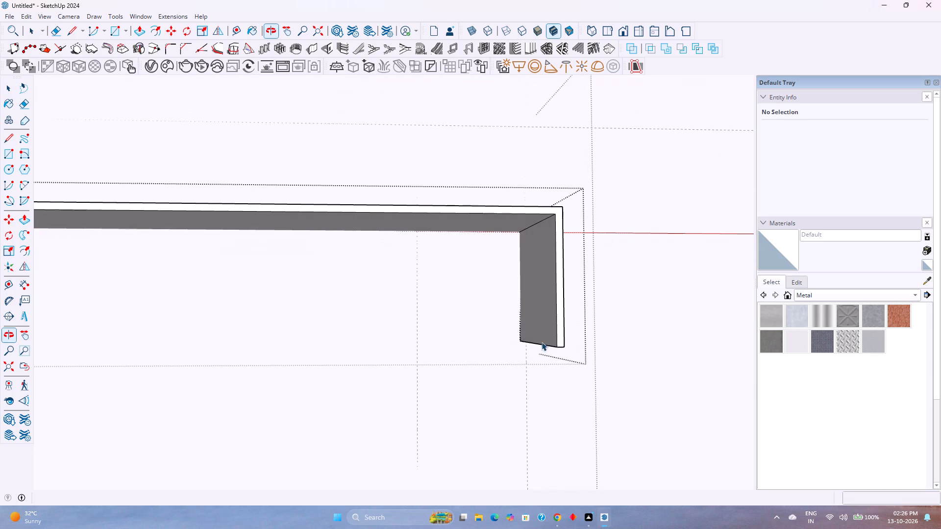
{"action": "left_click", "coordinate": [544, 345]}
{"action": "key", "text": "m"}
{"action": "left_click", "coordinate": [544, 345]}
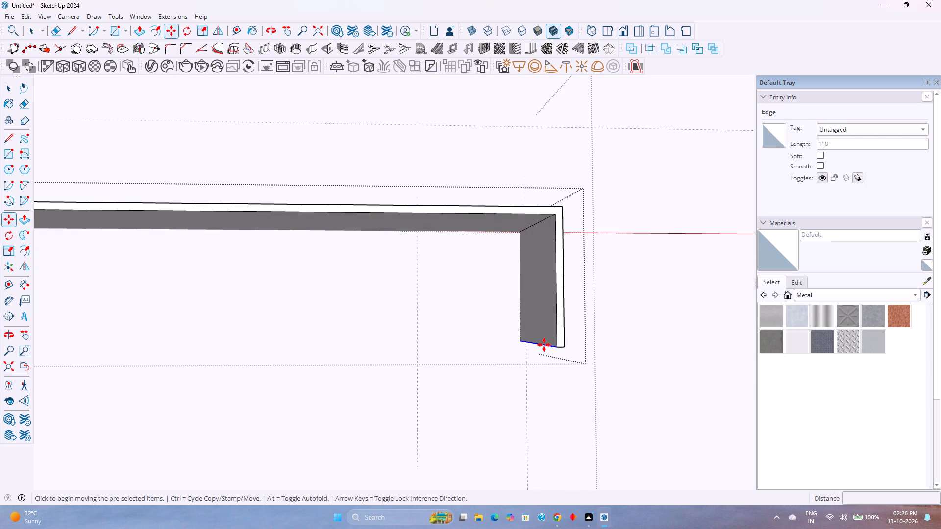
{"action": "left_click", "coordinate": [544, 334]}
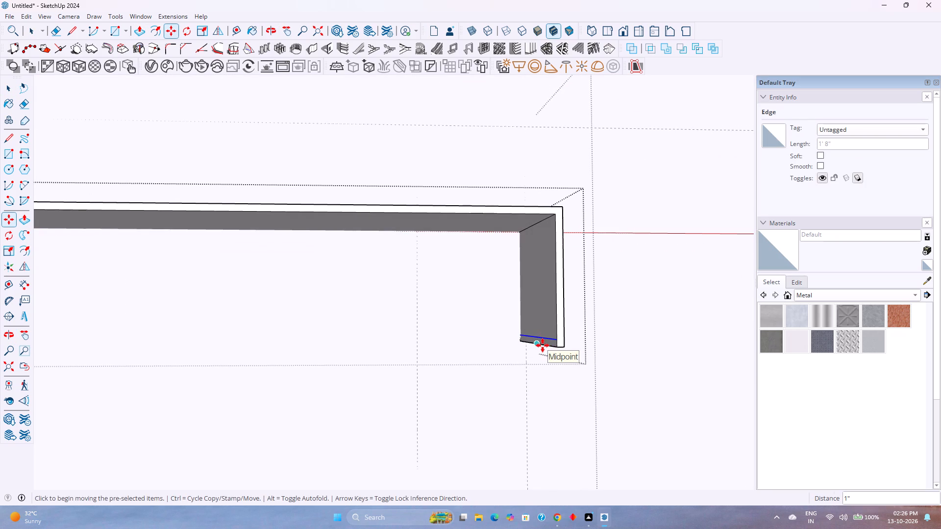
Push/Pull the 1" strip at the end panel's foot 1'5" toward the cabinet to the inner vertical guide.
{"action": "key", "text": "p"}
{"action": "left_click", "coordinate": [546, 339]}
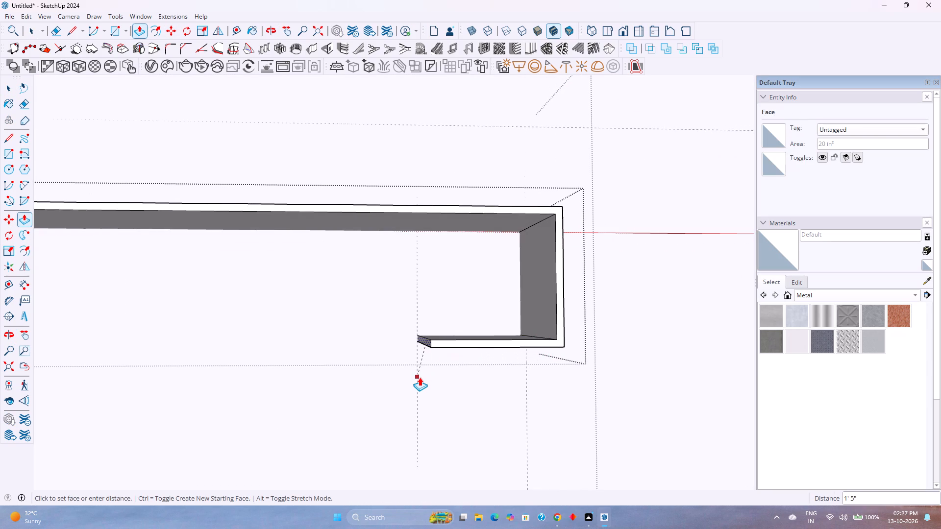
{"action": "left_click", "coordinate": [420, 377]}
{"action": "key", "text": "space"}
Examine the shelf's hooked end up close and the whole wall unit within the room.
{"action": "scroll", "coordinate": [420, 377], "scroll_direction": "down", "scroll_amount": 3}
{"action": "middle_click_drag", "start_coordinate": [420, 377], "coordinate": [363, 433]}
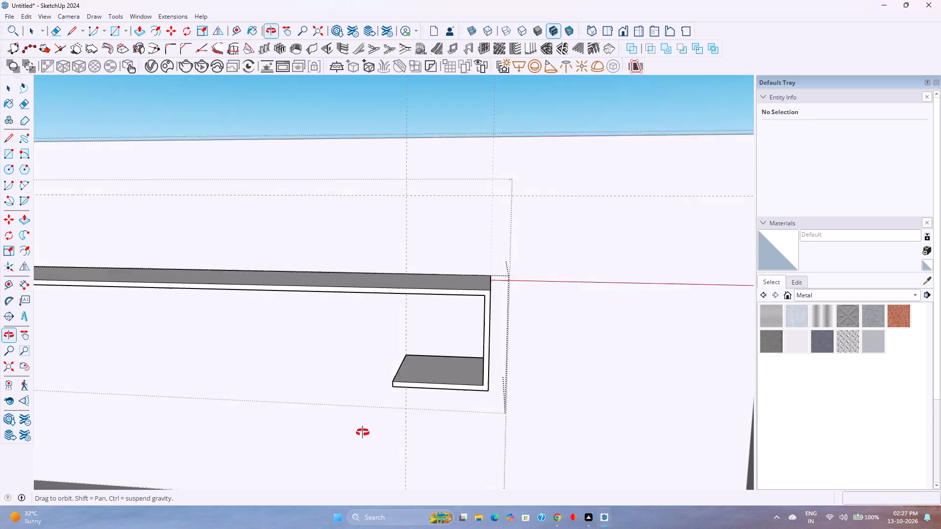
{"action": "middle_click_drag", "start_coordinate": [363, 433], "coordinate": [357, 437]}
{"action": "middle_click", "coordinate": [356, 438]}
{"action": "key", "text": "Escape"}
{"action": "key", "text": "Escape"}
{"action": "middle_click_drag", "start_coordinate": [364, 401], "coordinate": [388, 442]}
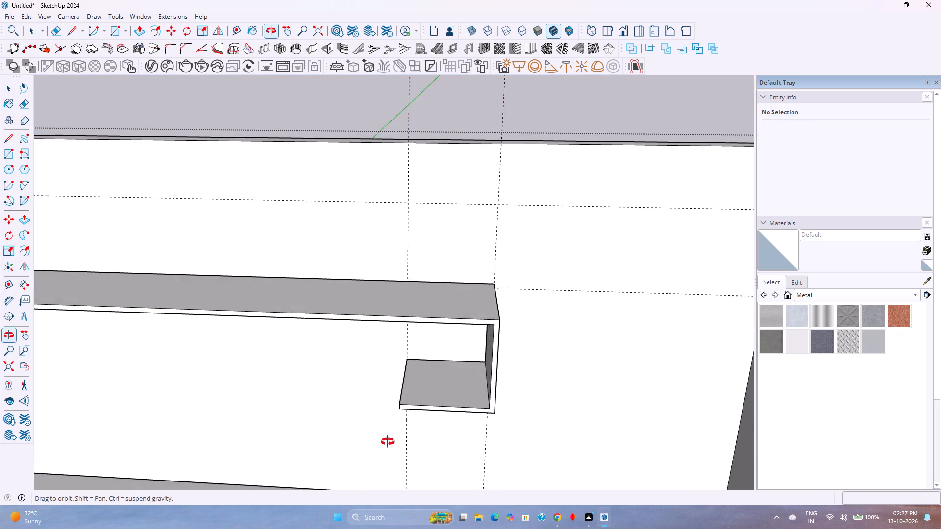
{"action": "middle_click_drag", "start_coordinate": [388, 442], "coordinate": [264, 408]}
{"action": "middle_click", "coordinate": [263, 396]}
{"action": "middle_click", "coordinate": [336, 333]}
{"action": "middle_click", "coordinate": [341, 329]}
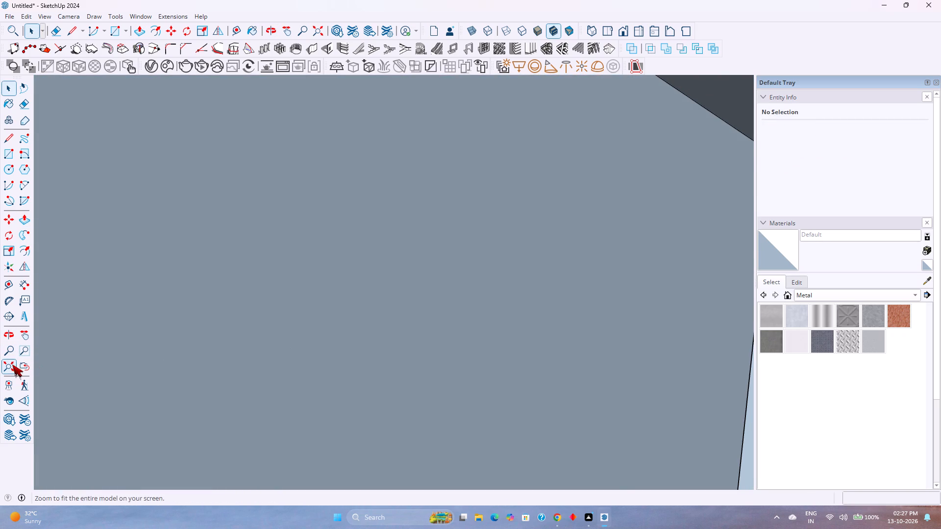
{"action": "left_click", "coordinate": [12, 365]}
{"action": "middle_click_drag", "start_coordinate": [310, 294], "coordinate": [404, 288]}
{"action": "scroll", "coordinate": [397, 262], "scroll_direction": "up", "scroll_amount": 2}
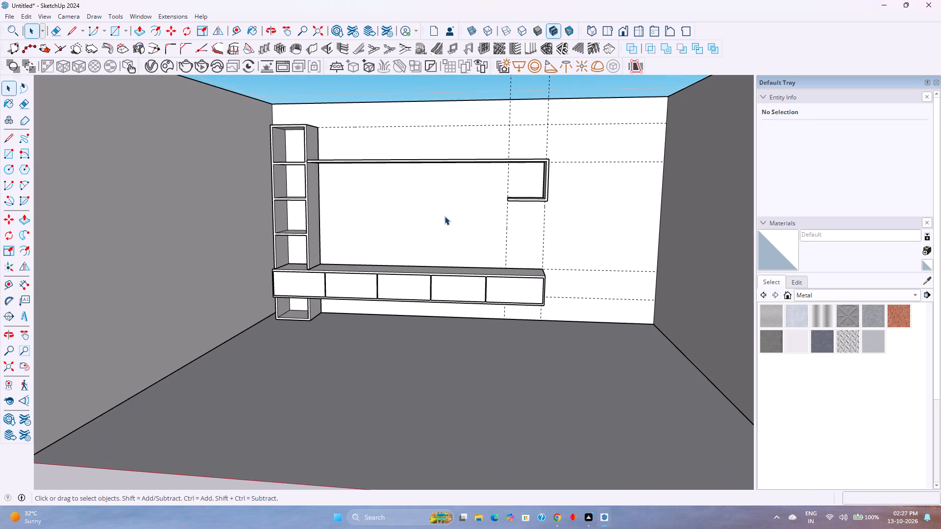
{"action": "middle_click_drag", "start_coordinate": [445, 216], "coordinate": [448, 227]}
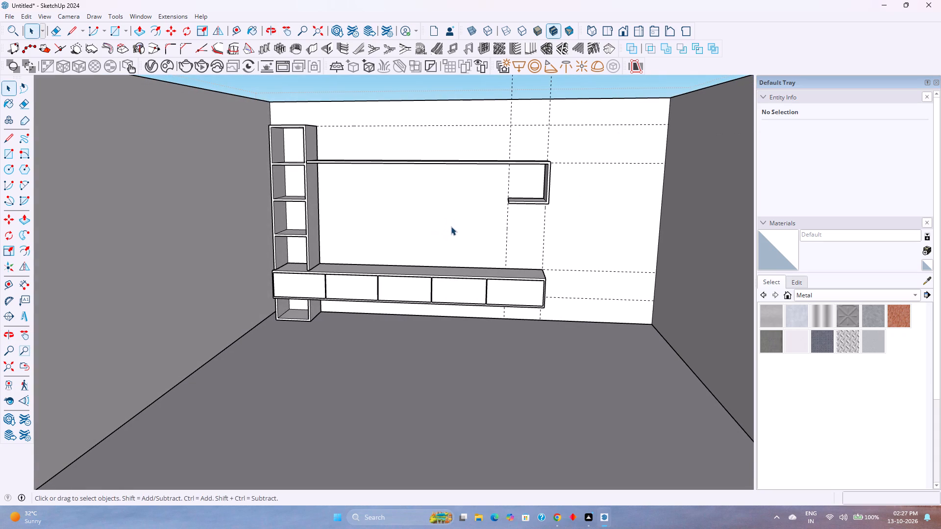
{"action": "middle_click_drag", "start_coordinate": [451, 226], "coordinate": [457, 252], "text": "shift"}
{"action": "middle_click_drag", "start_coordinate": [430, 271], "coordinate": [444, 221]}
{"action": "scroll", "coordinate": [447, 226], "scroll_direction": "up", "scroll_amount": 3}
{"action": "middle_click_drag", "start_coordinate": [448, 226], "coordinate": [441, 260]}
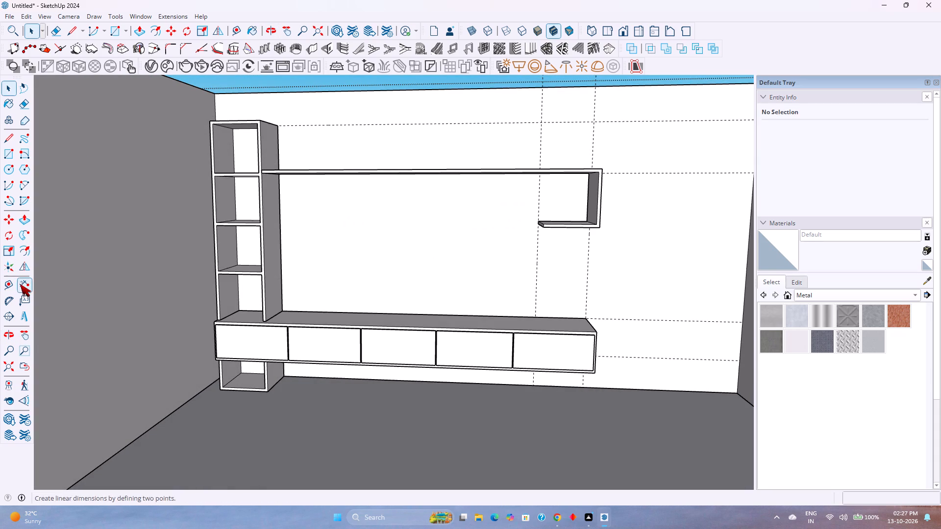
Measure the vertical clearance between the wall shelf's underside and the box unit's top along the inner vertical guide.
{"action": "left_click", "coordinate": [20, 284]}
{"action": "middle_click_drag", "start_coordinate": [530, 187], "coordinate": [520, 149]}
{"action": "scroll", "coordinate": [533, 171], "scroll_direction": "up", "scroll_amount": 2}
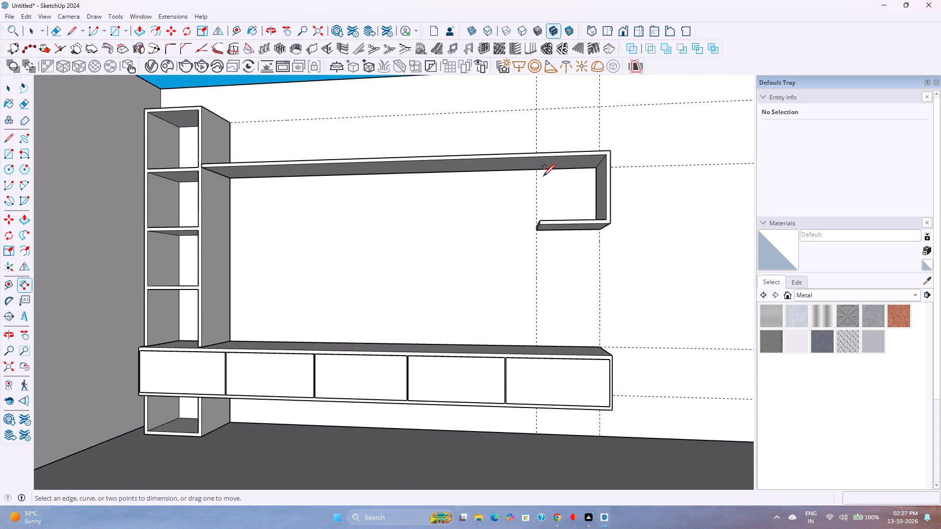
{"action": "scroll", "coordinate": [543, 175], "scroll_direction": "up", "scroll_amount": 2}
{"action": "left_click", "coordinate": [538, 169]}
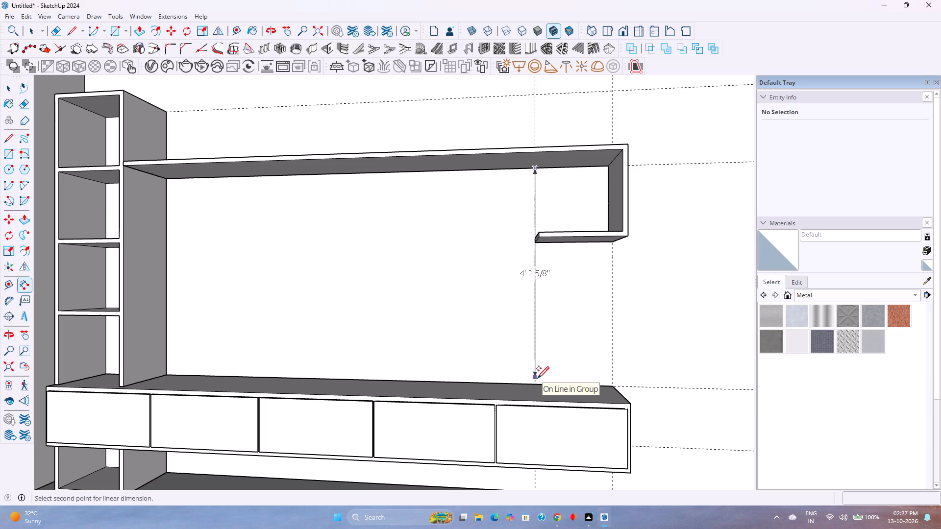
{"action": "left_click", "coordinate": [537, 383]}
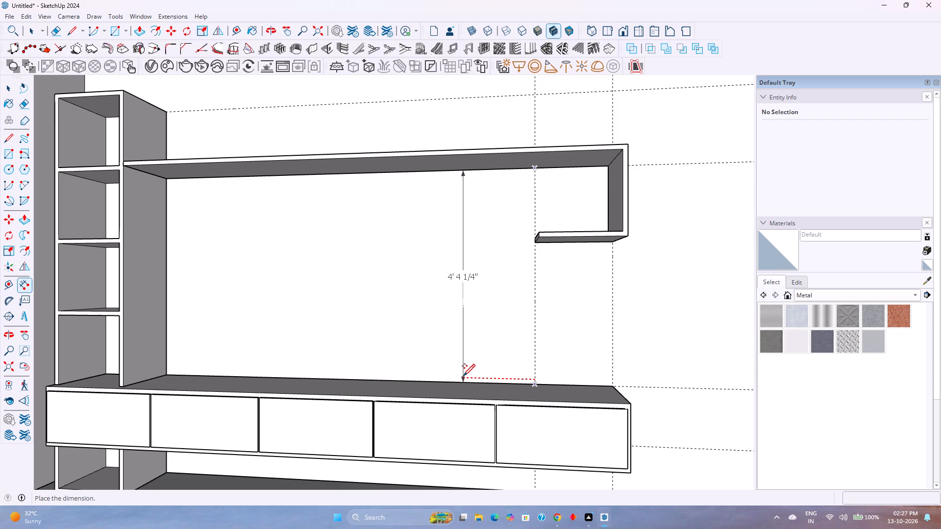
{"action": "key", "text": "Escape"}
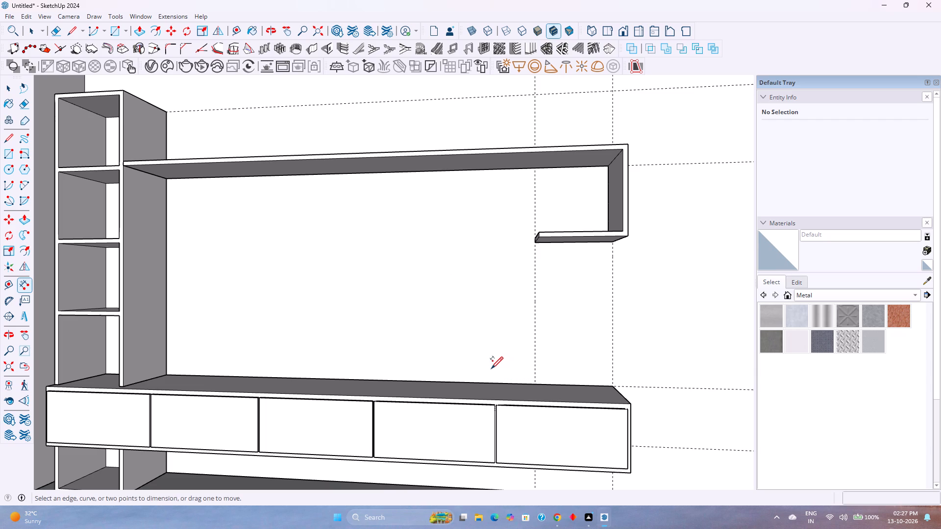
{"action": "key", "text": "space"}
Examine the wall shelf, its lower return and the box unit from several angles.
{"action": "middle_click_drag", "start_coordinate": [495, 330], "coordinate": [490, 379]}
{"action": "middle_click", "coordinate": [508, 352]}
{"action": "middle_click", "coordinate": [508, 352]}
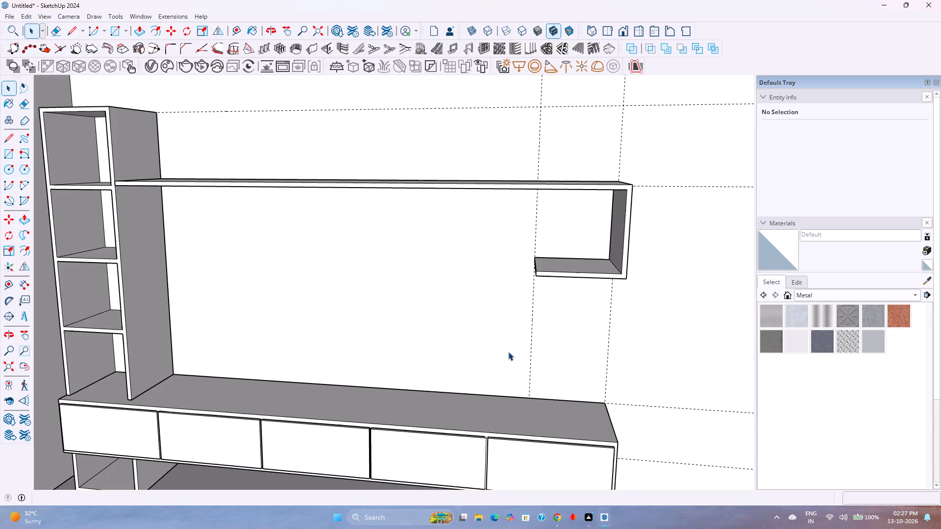
{"action": "middle_click_drag", "start_coordinate": [562, 337], "coordinate": [575, 351]}
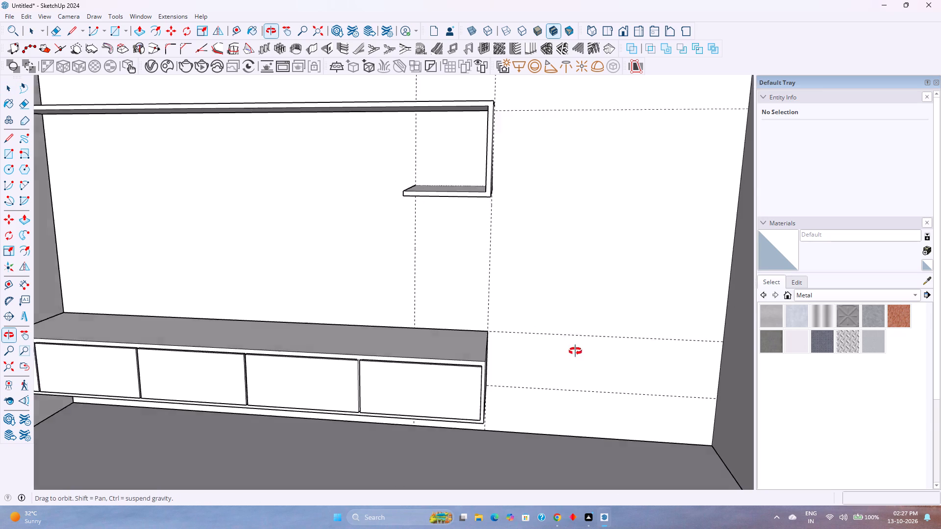
{"action": "middle_click_drag", "start_coordinate": [575, 351], "coordinate": [576, 378]}
{"action": "middle_click", "coordinate": [576, 378]}
{"action": "scroll", "coordinate": [576, 378], "scroll_direction": "down", "scroll_amount": 3}
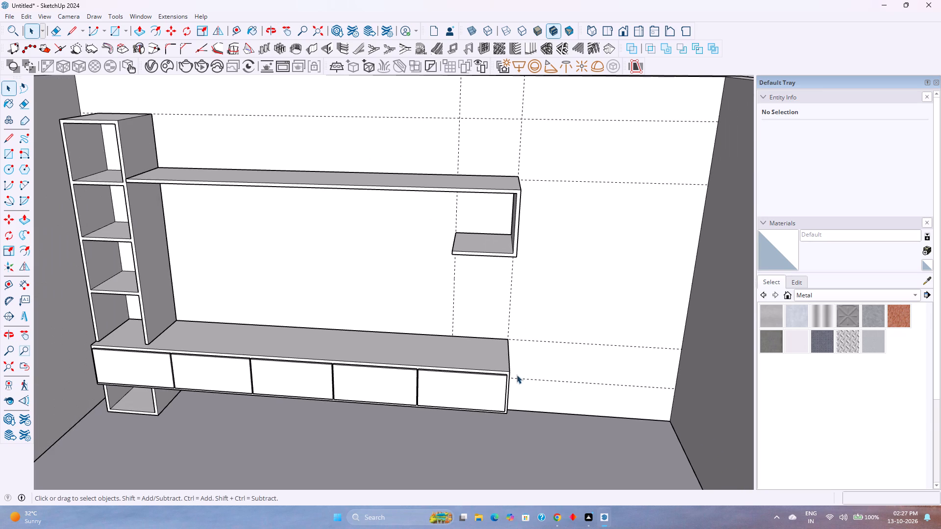
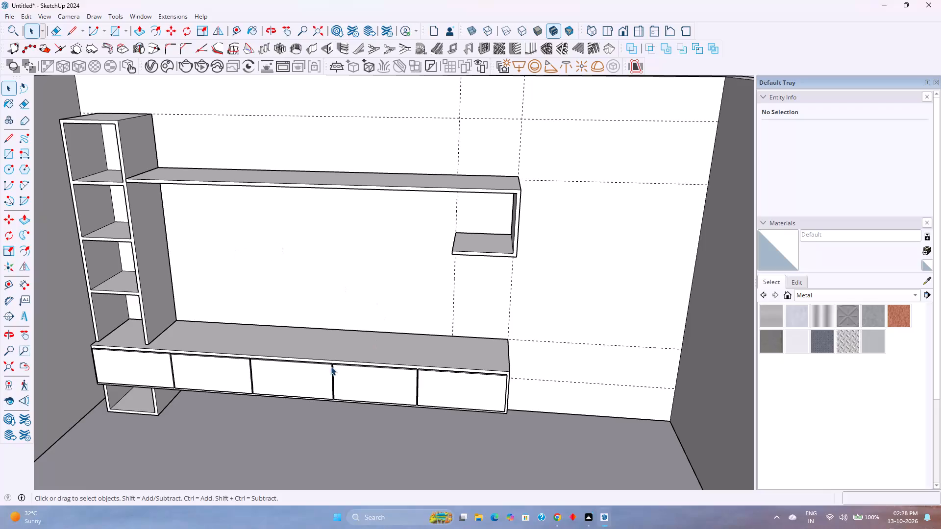
Place a vertical guide on the back wall 3' from the inner vertical guide, toward the open stretch beyond the wall shelf.
{"action": "right_click", "coordinate": [234, 25]}
{"action": "left_click", "coordinate": [234, 25]}
{"action": "left_click", "coordinate": [234, 25]}
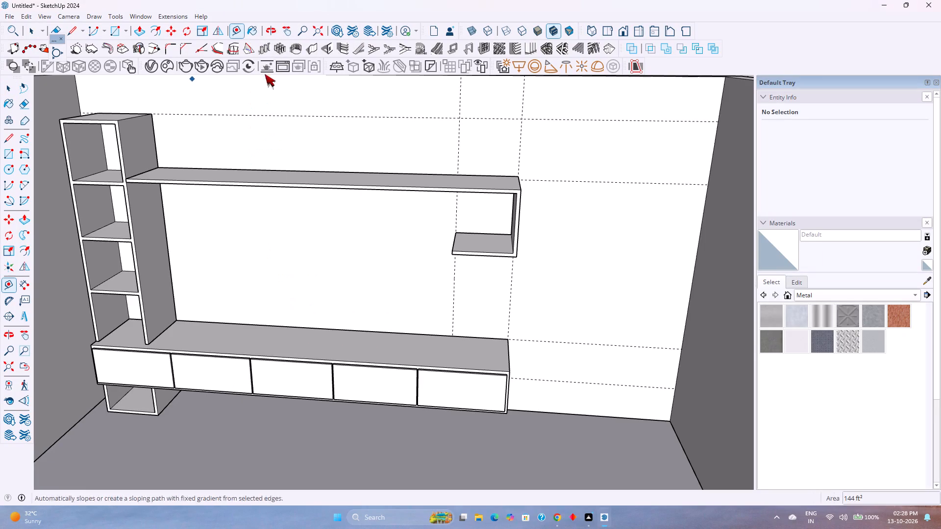
{"action": "left_click", "coordinate": [455, 312]}
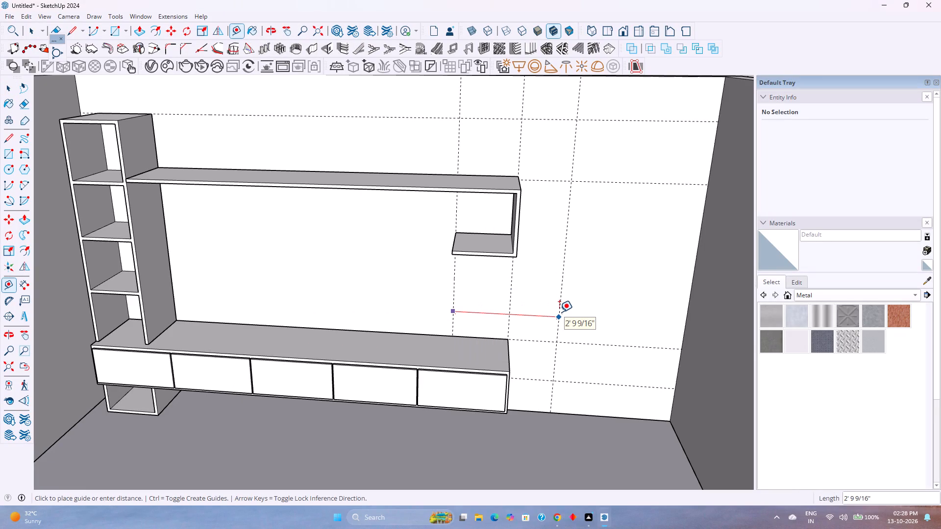
{"action": "type", "text": "3'"}
{"action": "key", "text": "Return"}
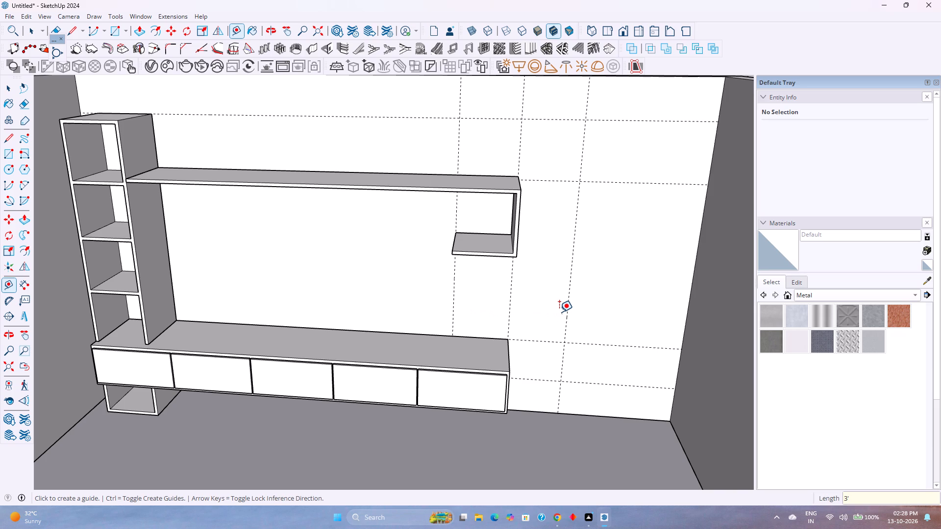
{"action": "key", "text": "space"}
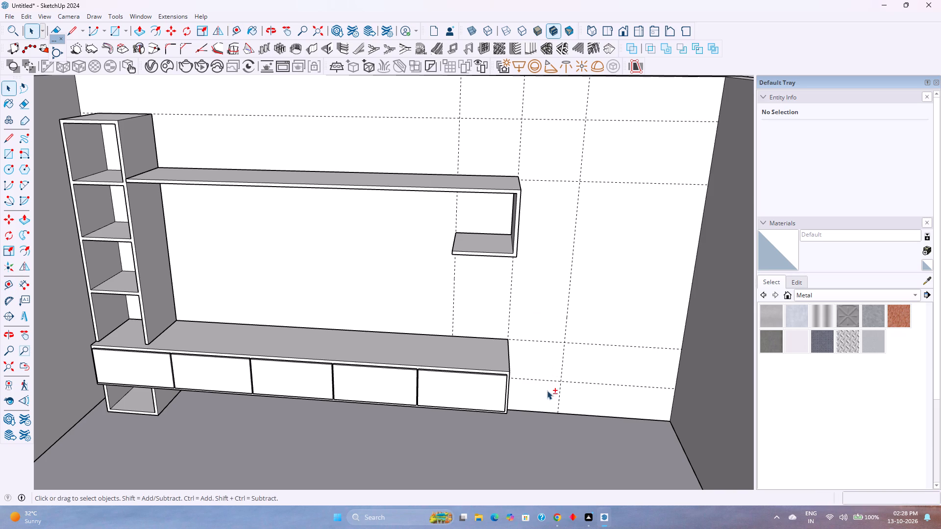
Draw a 3' by 8' rectangle on the back wall from the inner vertical guide's top intersection to the new guide's foot at the floor.
{"action": "middle_click_drag", "start_coordinate": [547, 390], "coordinate": [540, 340], "text": "shift"}
{"action": "scroll", "coordinate": [529, 359], "scroll_direction": "up", "scroll_amount": 5}
{"action": "scroll", "coordinate": [529, 359], "scroll_direction": "down", "scroll_amount": 2}
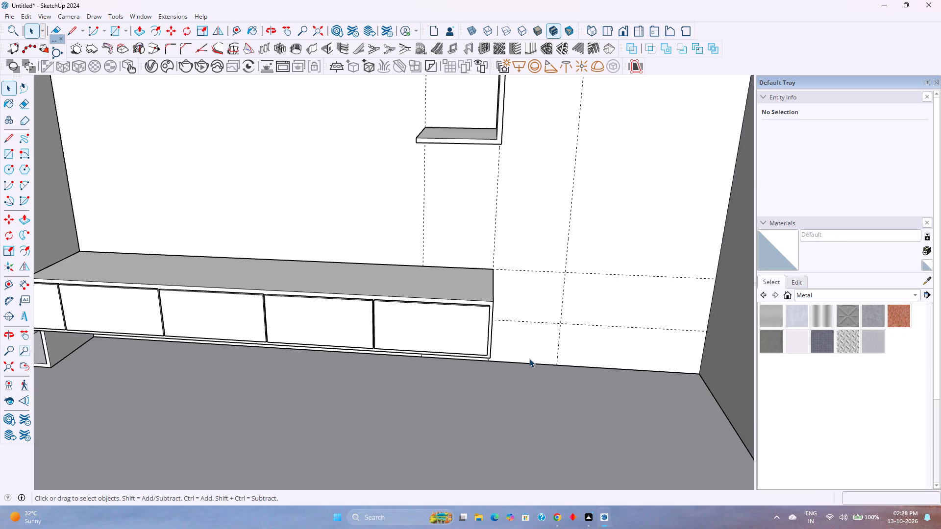
{"action": "scroll", "coordinate": [529, 359], "scroll_direction": "down", "scroll_amount": 3}
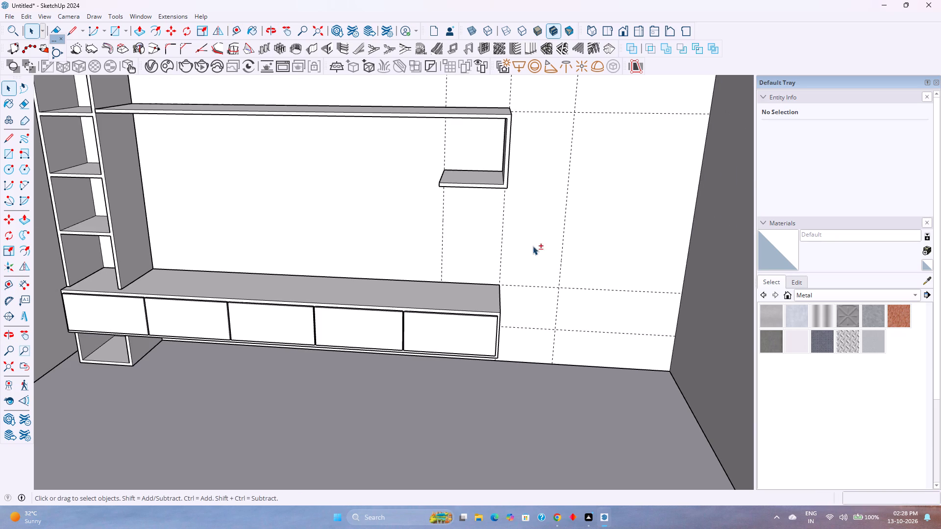
{"action": "middle_click_drag", "start_coordinate": [533, 246], "coordinate": [510, 322], "text": "shift"}
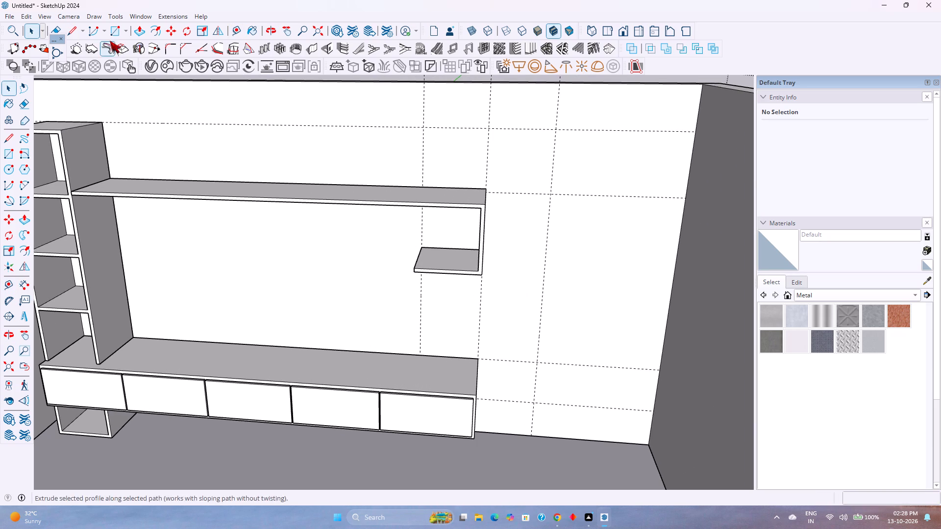
{"action": "left_click", "coordinate": [116, 27]}
{"action": "left_click", "coordinate": [424, 130]}
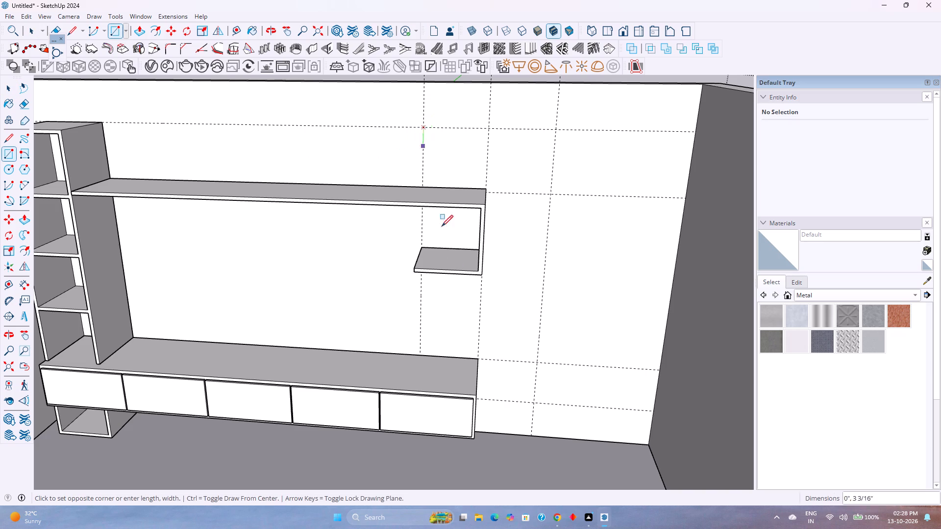
{"action": "left_click", "coordinate": [533, 434]}
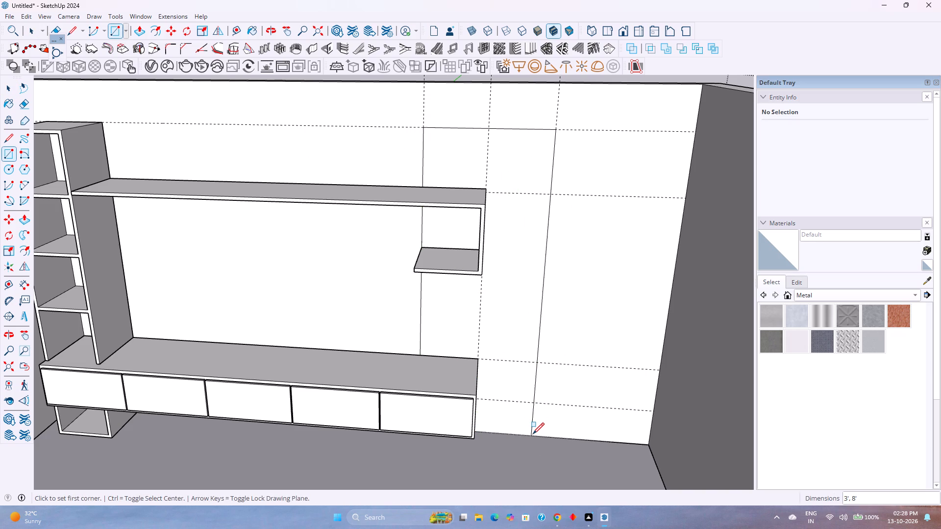
{"action": "key", "text": "space"}
Make the 3' by 8' wall rectangle's face and edges a group.
{"action": "double_click", "coordinate": [526, 346]}
{"action": "right_click", "coordinate": [526, 346]}
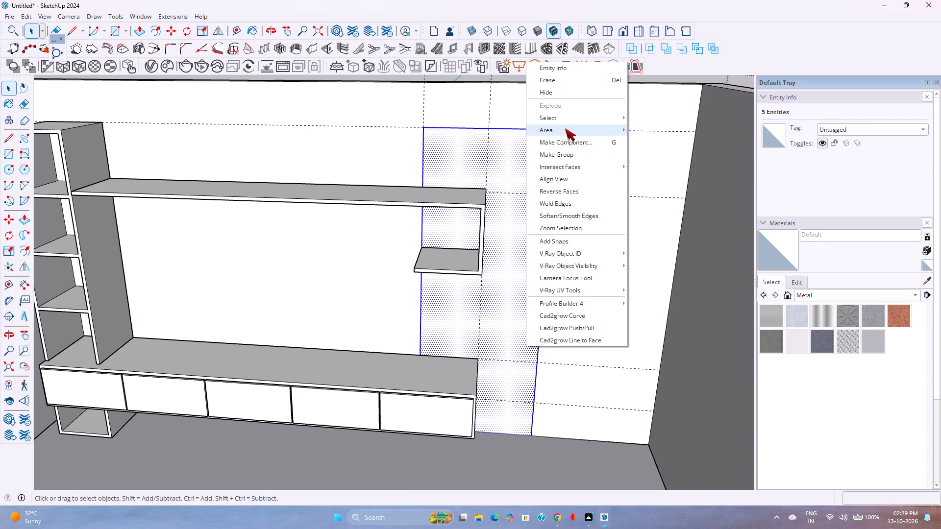
{"action": "left_click", "coordinate": [572, 148]}
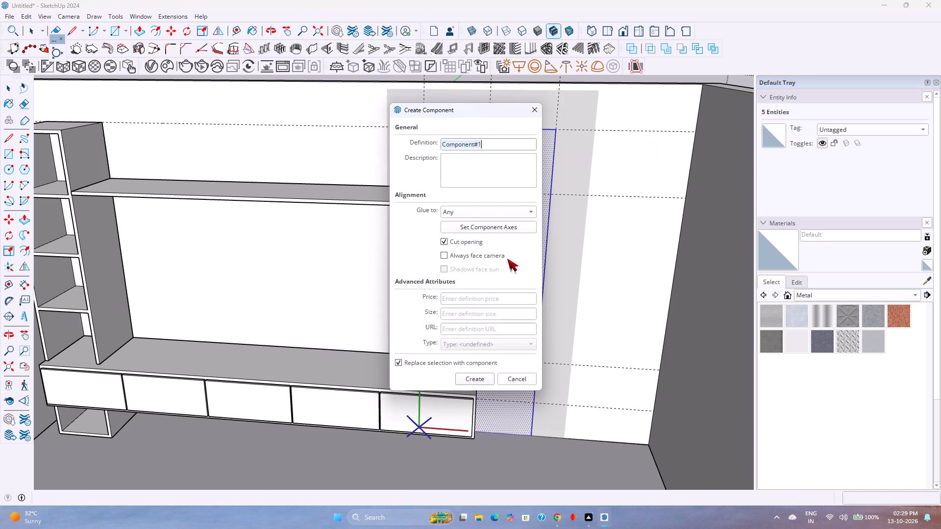
{"action": "left_click", "coordinate": [534, 117]}
{"action": "right_click", "coordinate": [540, 161]}
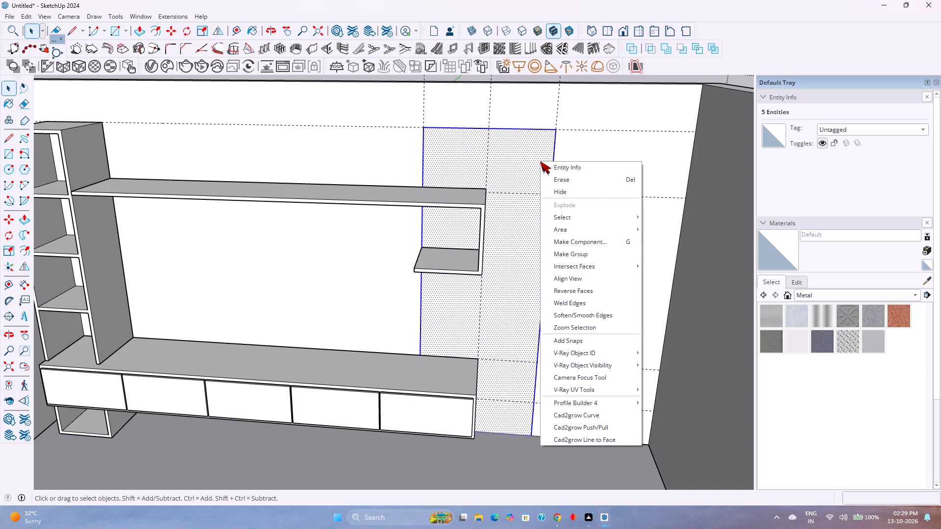
{"action": "left_click", "coordinate": [576, 253]}
Open the rectangle's group for editing and set up vertical louvres with front location and a louvre angle of 0.
{"action": "double_click", "coordinate": [511, 172]}
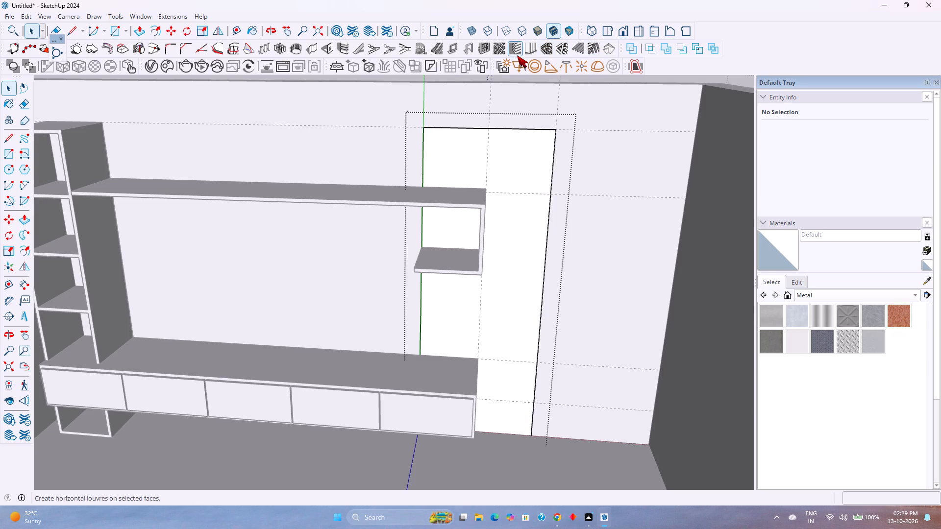
{"action": "left_click", "coordinate": [531, 53]}
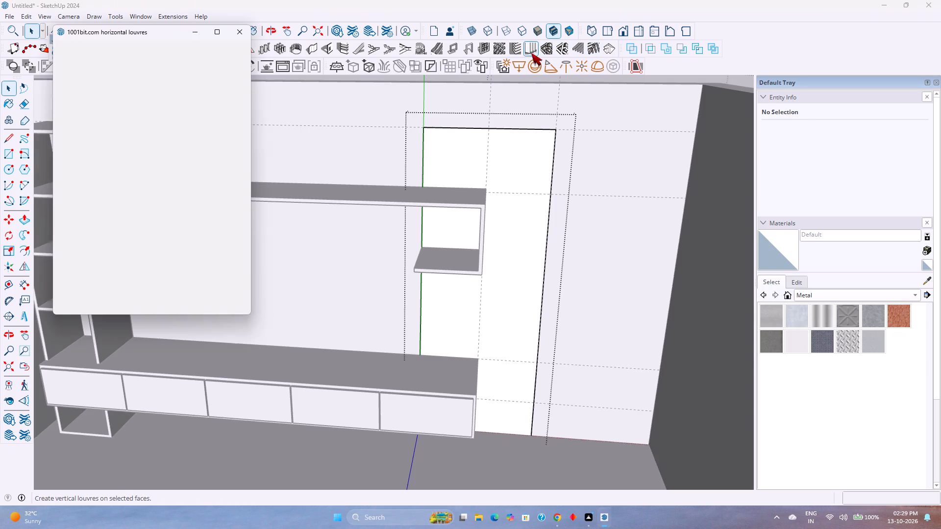
{"action": "left_click", "coordinate": [175, 220]}
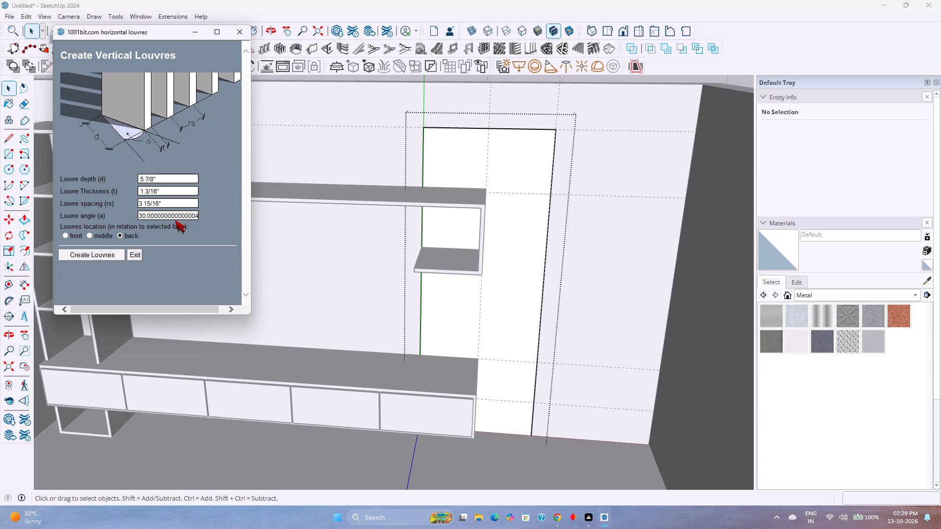
{"action": "left_click", "coordinate": [67, 234]}
{"action": "double_click", "coordinate": [188, 218]}
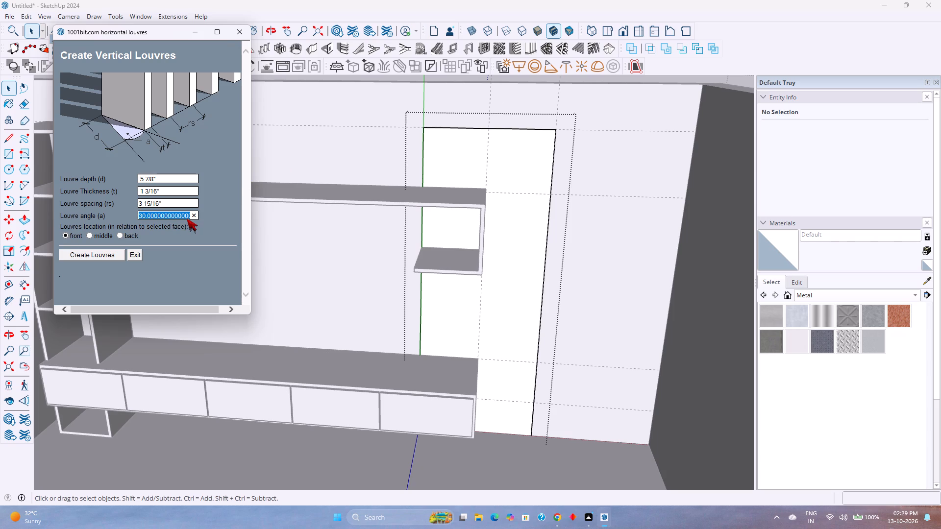
{"action": "key", "text": "9"}
{"action": "key", "text": "BackSpace"}
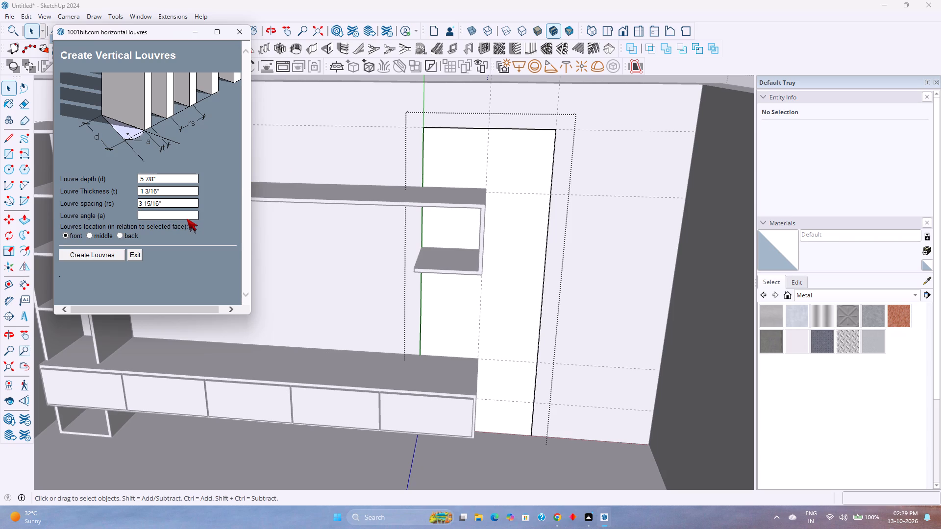
{"action": "key", "text": "0"}
Create the vertical louvres on the grouped wall face with depth 0.5, thickness 1.5" and spacing 2.2".
{"action": "left_click", "coordinate": [176, 180]}
{"action": "type", "text": "0.5"}
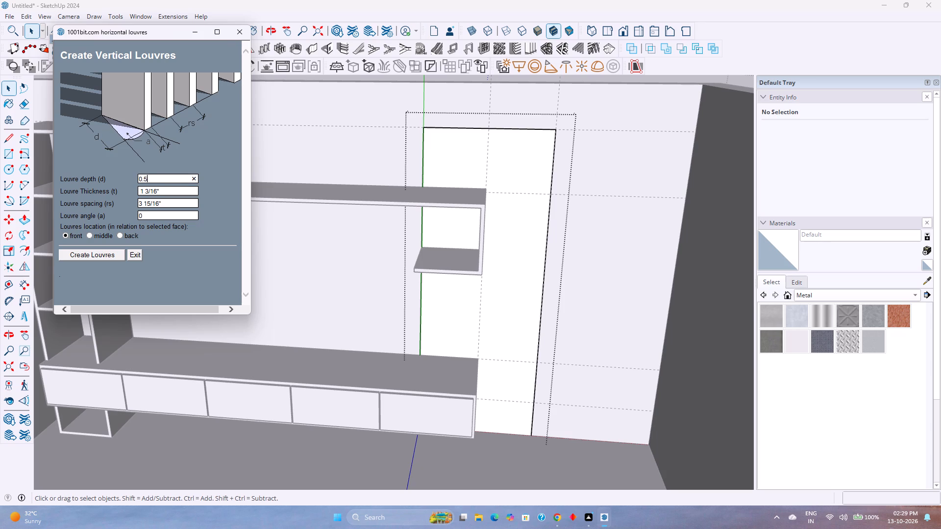
{"action": "left_click", "coordinate": [181, 194]}
{"action": "key", "text": "1"}
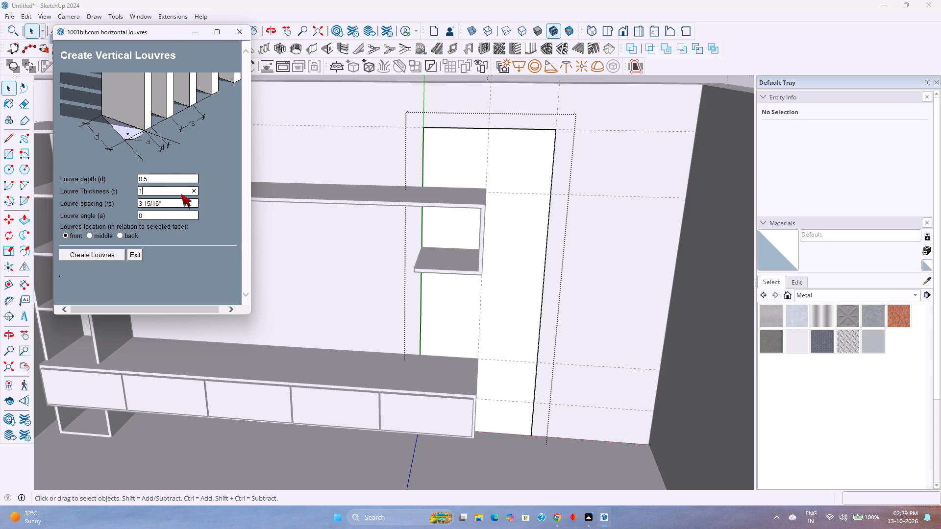
{"action": "type", "text": ".4\""}
{"action": "key", "text": "Return"}
{"action": "key", "text": "BackSpace"}
{"action": "key", "text": "BackSpace"}
{"action": "type", "text": "5\""}
{"action": "key", "text": "Return"}
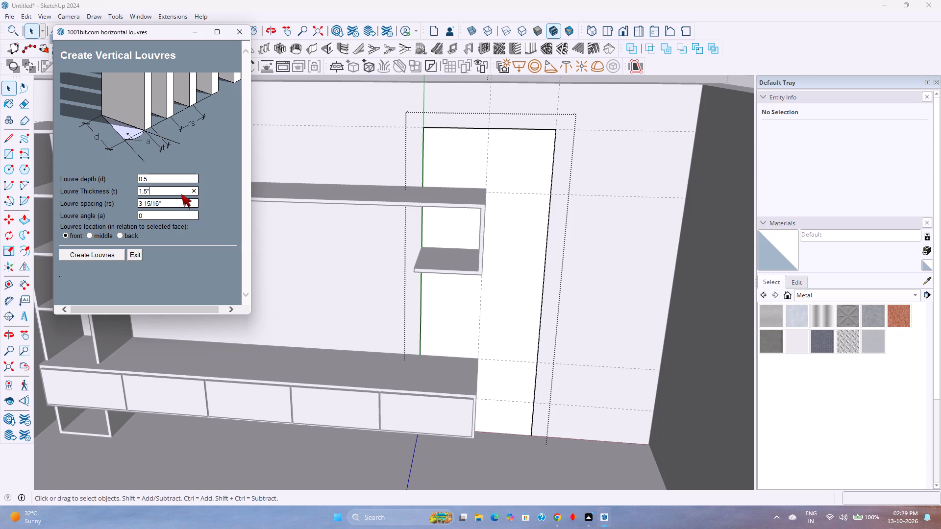
{"action": "left_click", "coordinate": [184, 201]}
{"action": "type", "text": "2.2\""}
{"action": "key", "text": "Return"}
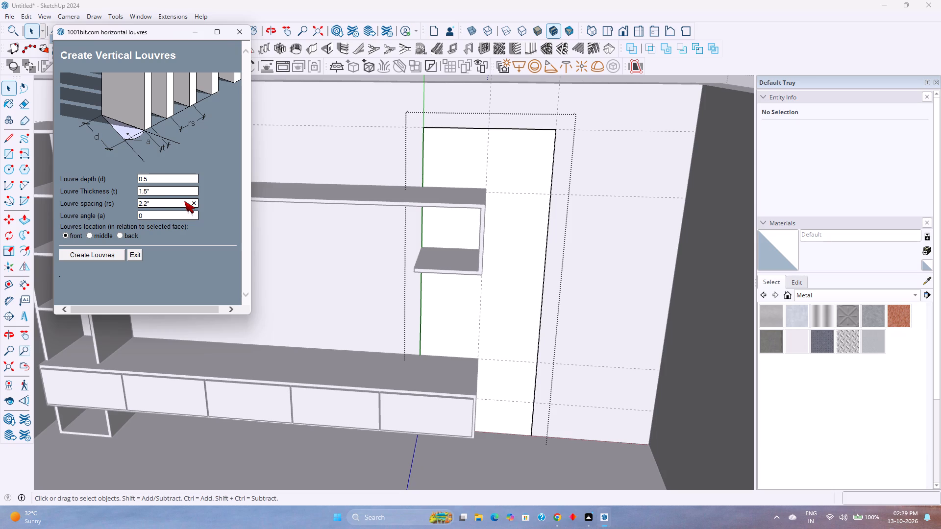
{"action": "left_click", "coordinate": [108, 252]}
{"action": "left_click", "coordinate": [512, 240]}
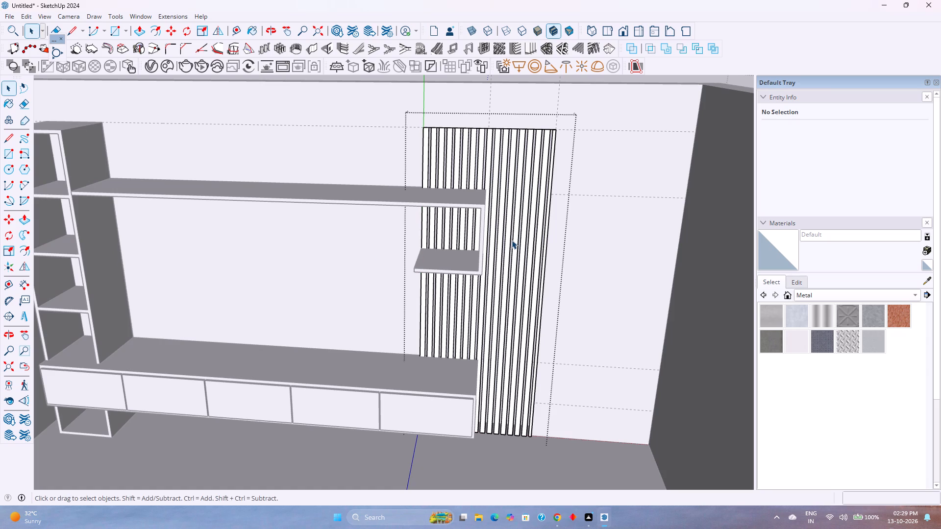
Examine the louvres' top ends and spacing up close, and the louvred panel behind the shelf and box unit.
{"action": "scroll", "coordinate": [474, 112], "scroll_direction": "up", "scroll_amount": 14}
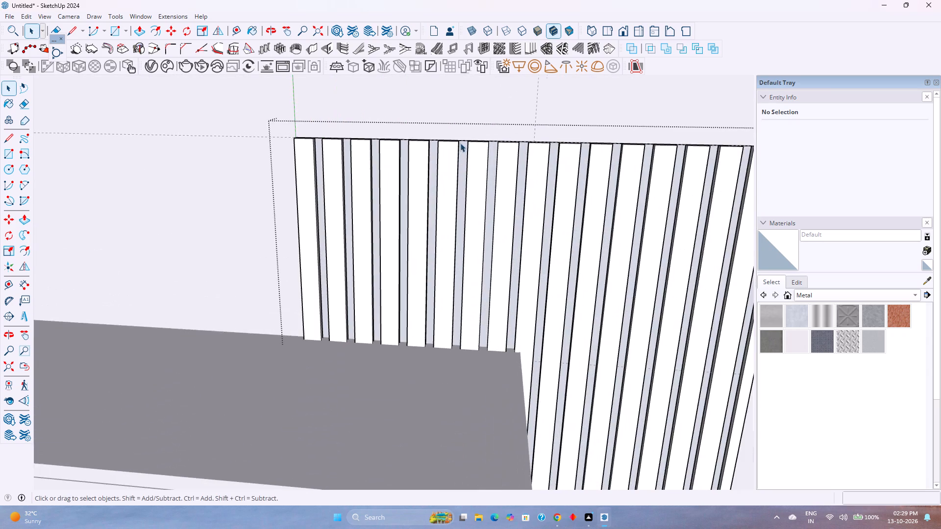
{"action": "middle_click_drag", "start_coordinate": [460, 143], "coordinate": [712, 268]}
{"action": "scroll", "coordinate": [372, 254], "scroll_direction": "up", "scroll_amount": 3}
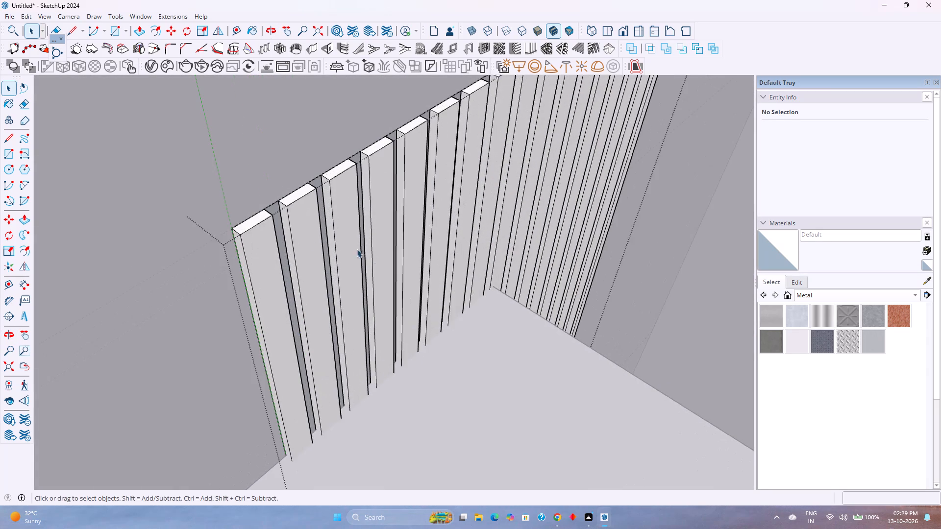
{"action": "scroll", "coordinate": [357, 249], "scroll_direction": "up", "scroll_amount": 4}
{"action": "middle_click_drag", "start_coordinate": [291, 235], "coordinate": [286, 237]}
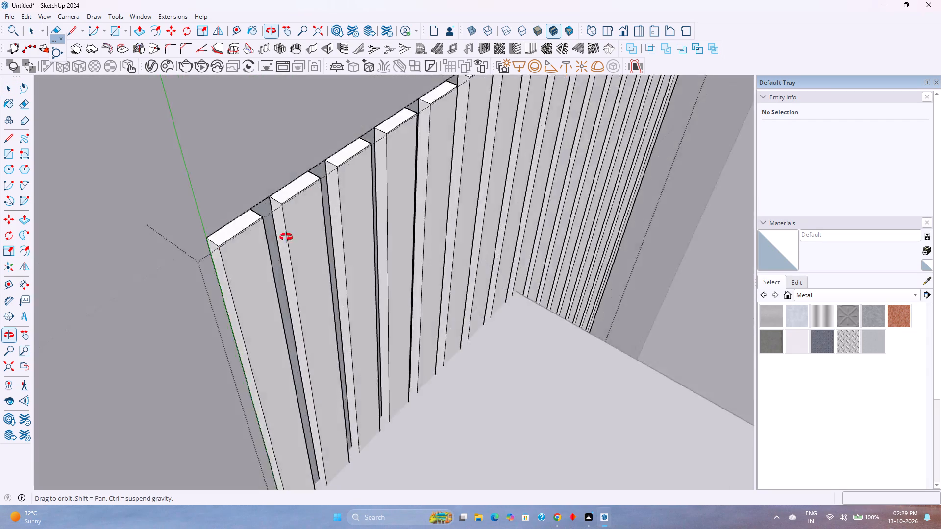
{"action": "middle_click_drag", "start_coordinate": [286, 237], "coordinate": [168, 226]}
{"action": "scroll", "coordinate": [168, 226], "scroll_direction": "down", "scroll_amount": 5}
{"action": "scroll", "coordinate": [220, 218], "scroll_direction": "down", "scroll_amount": 11}
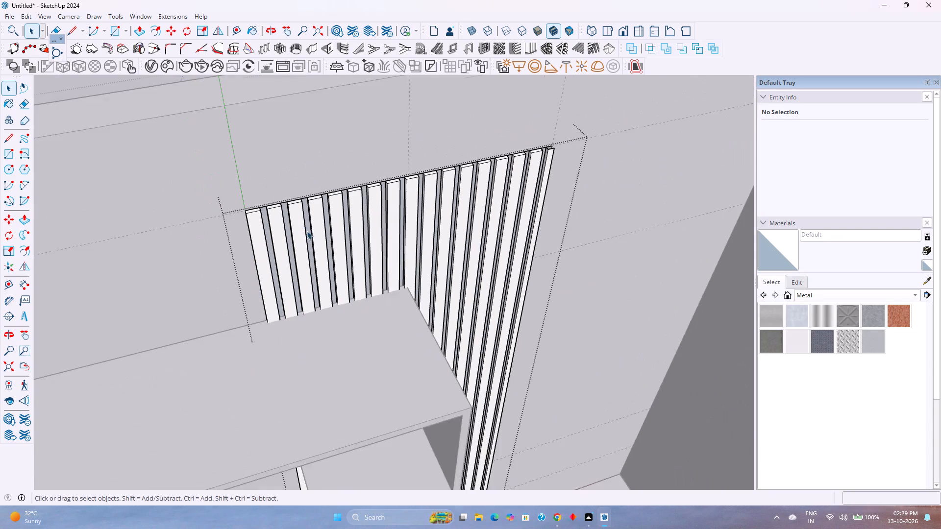
{"action": "scroll", "coordinate": [307, 231], "scroll_direction": "down", "scroll_amount": 3}
{"action": "middle_click_drag", "start_coordinate": [311, 258], "coordinate": [311, 122]}
{"action": "middle_click", "coordinate": [311, 122]}
{"action": "scroll", "coordinate": [373, 195], "scroll_direction": "down", "scroll_amount": 4}
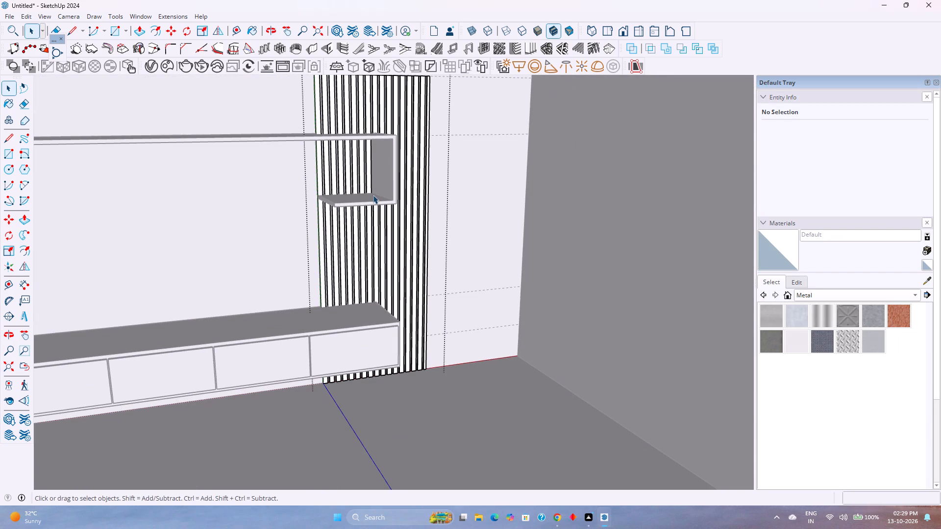
{"action": "scroll", "coordinate": [373, 195], "scroll_direction": "down", "scroll_amount": 2}
{"action": "middle_click_drag", "start_coordinate": [373, 195], "coordinate": [341, 176]}
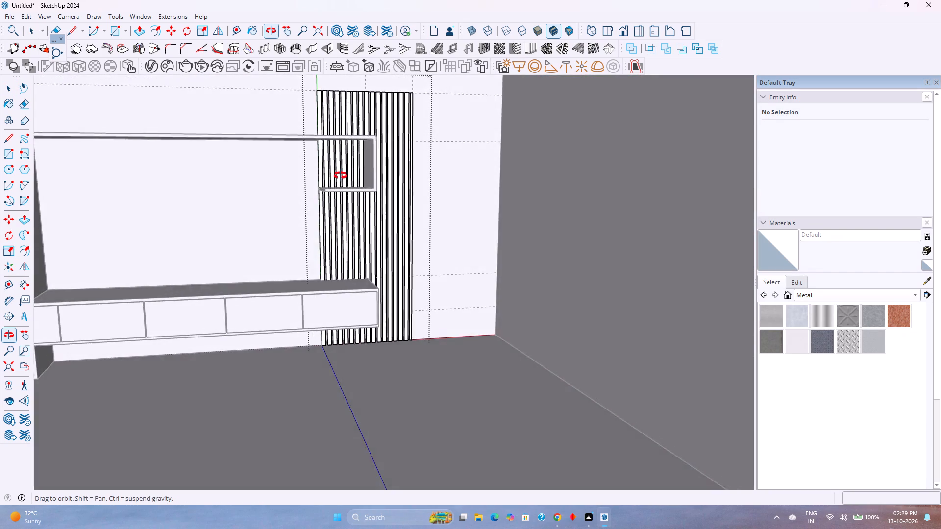
Undo the vertical louvres created with 2.2" spacing on the grouped wall face.
{"action": "middle_click_drag", "start_coordinate": [341, 176], "coordinate": [325, 154]}
{"action": "key", "text": "ctrl+z"}
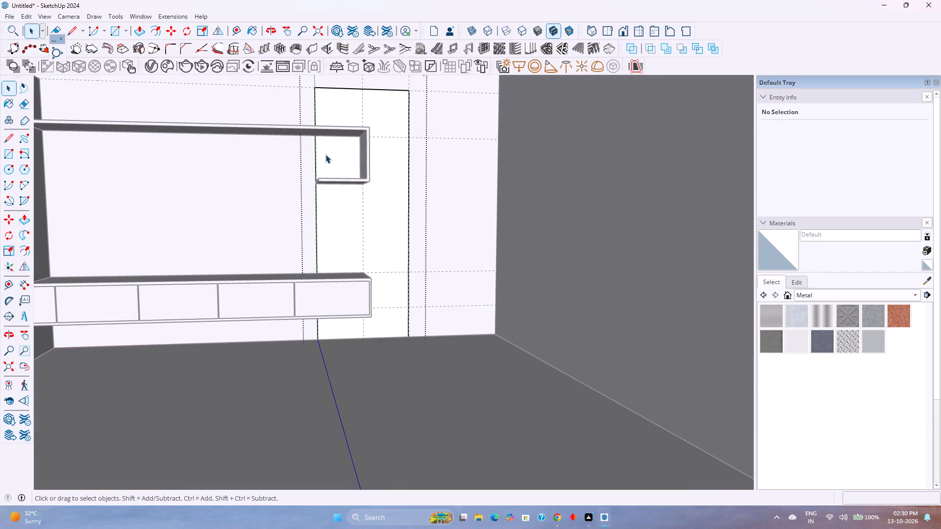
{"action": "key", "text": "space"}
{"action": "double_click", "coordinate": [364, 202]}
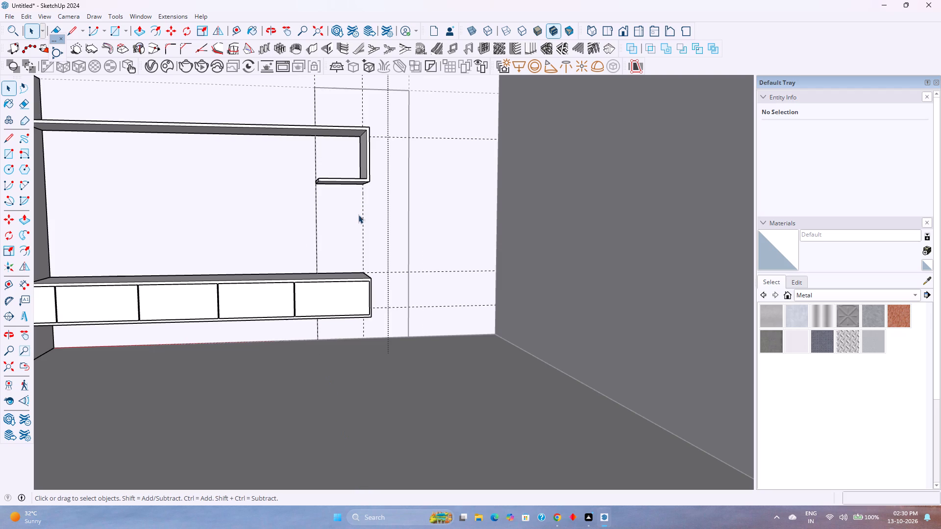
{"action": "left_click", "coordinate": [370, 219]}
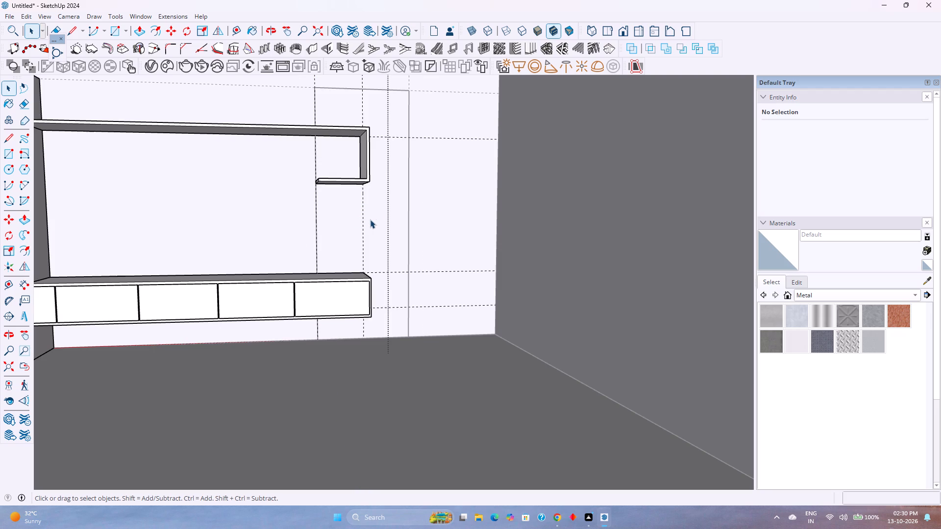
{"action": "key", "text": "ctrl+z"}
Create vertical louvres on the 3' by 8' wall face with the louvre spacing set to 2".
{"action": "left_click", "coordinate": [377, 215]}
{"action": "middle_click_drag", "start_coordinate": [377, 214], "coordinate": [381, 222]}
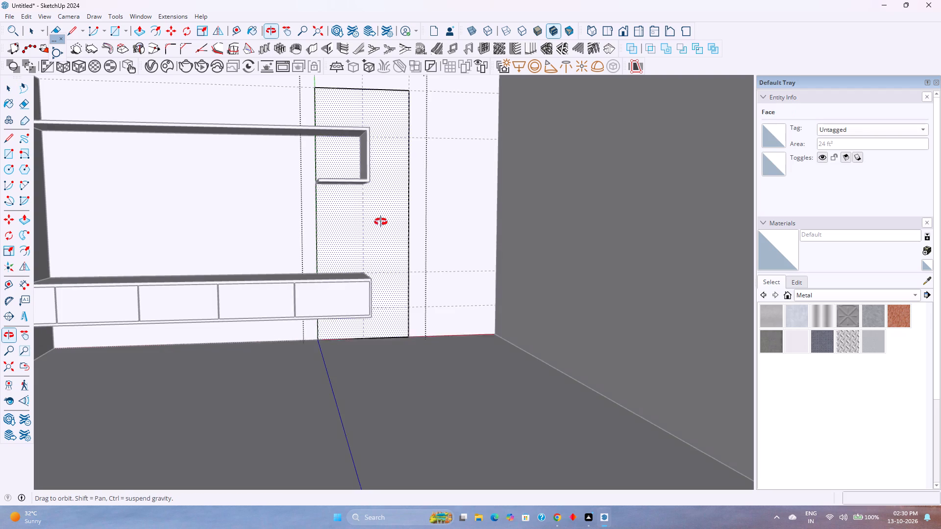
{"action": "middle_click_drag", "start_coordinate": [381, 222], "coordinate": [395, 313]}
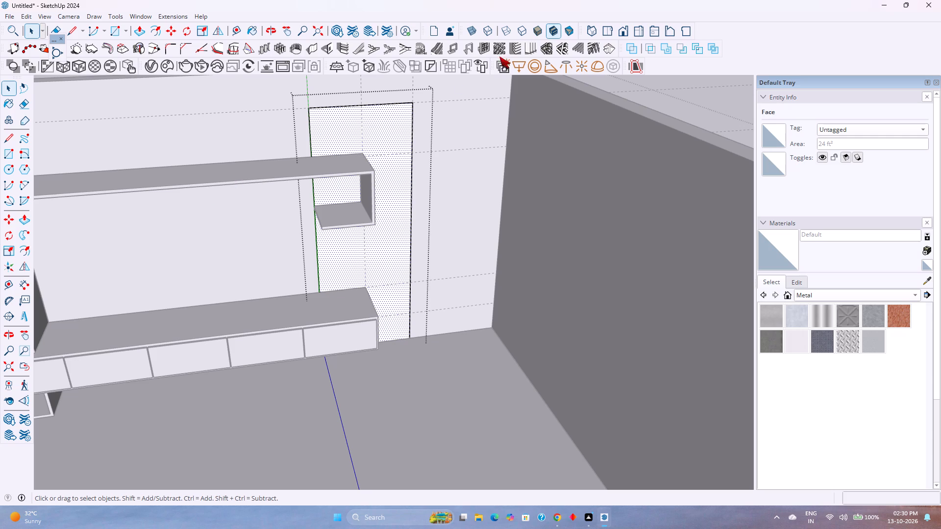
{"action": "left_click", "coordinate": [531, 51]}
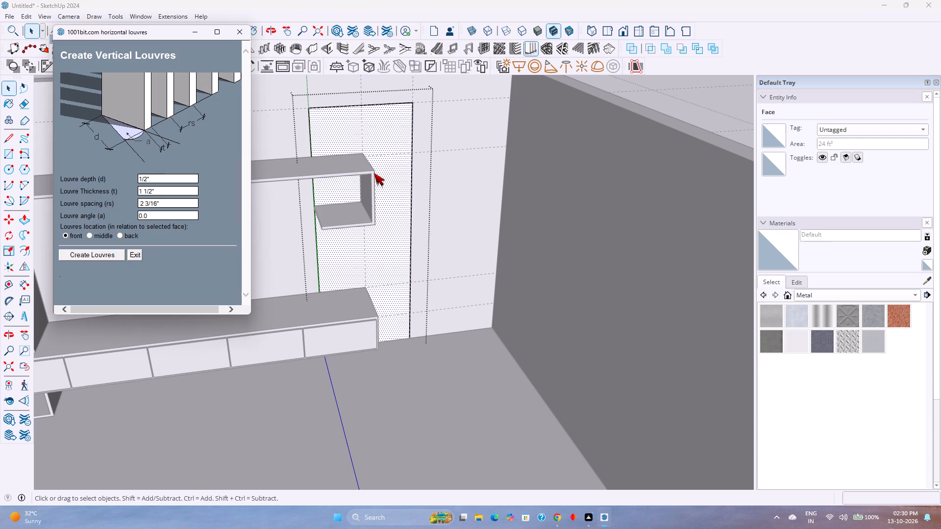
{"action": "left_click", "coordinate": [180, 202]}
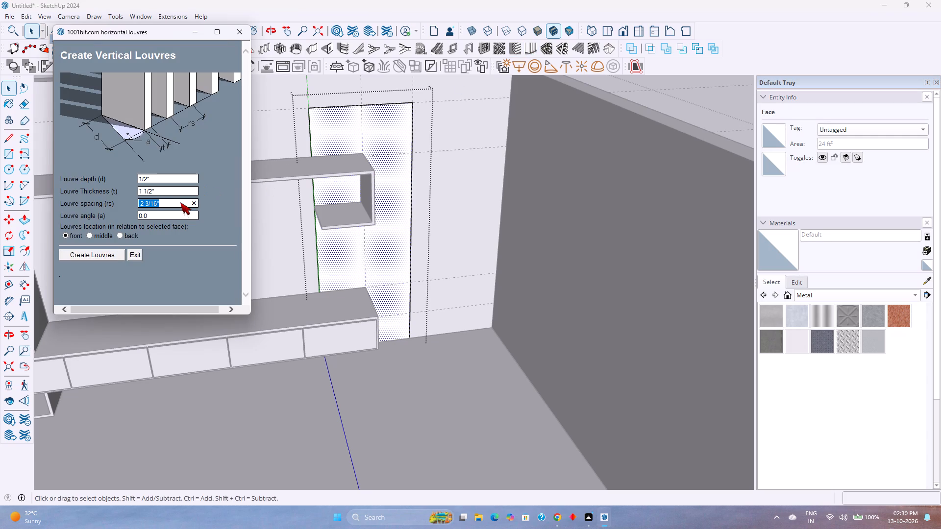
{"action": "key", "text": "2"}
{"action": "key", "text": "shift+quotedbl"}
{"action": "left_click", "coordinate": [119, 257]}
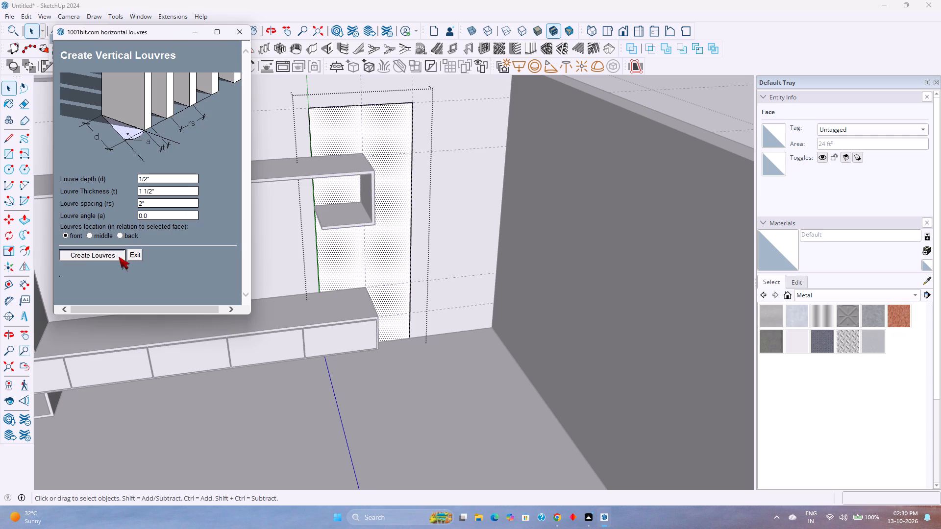
Measure the gap between the first two louvres at the top of the panel.
{"action": "scroll", "coordinate": [327, 167], "scroll_direction": "up", "scroll_amount": 1}
{"action": "scroll", "coordinate": [321, 114], "scroll_direction": "up", "scroll_amount": 1}
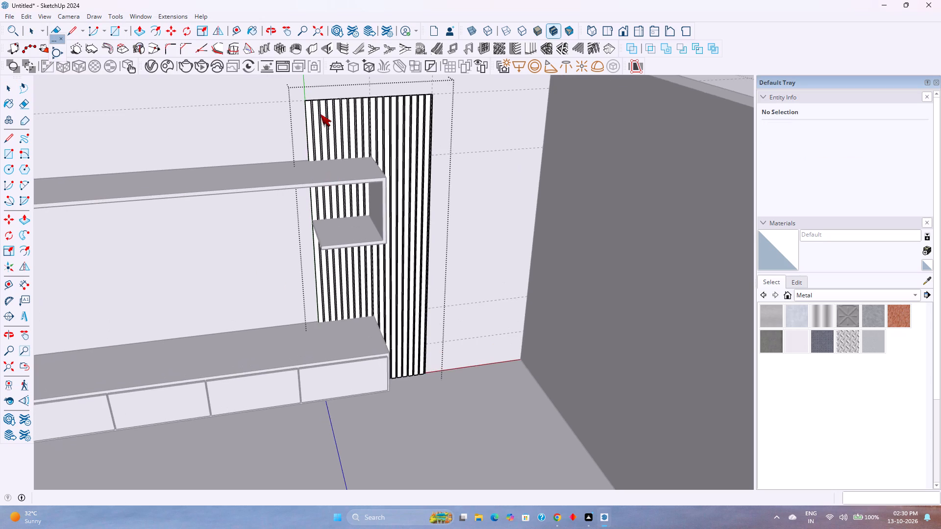
{"action": "scroll", "coordinate": [321, 114], "scroll_direction": "up", "scroll_amount": 5}
{"action": "middle_click_drag", "start_coordinate": [321, 114], "coordinate": [306, 234]}
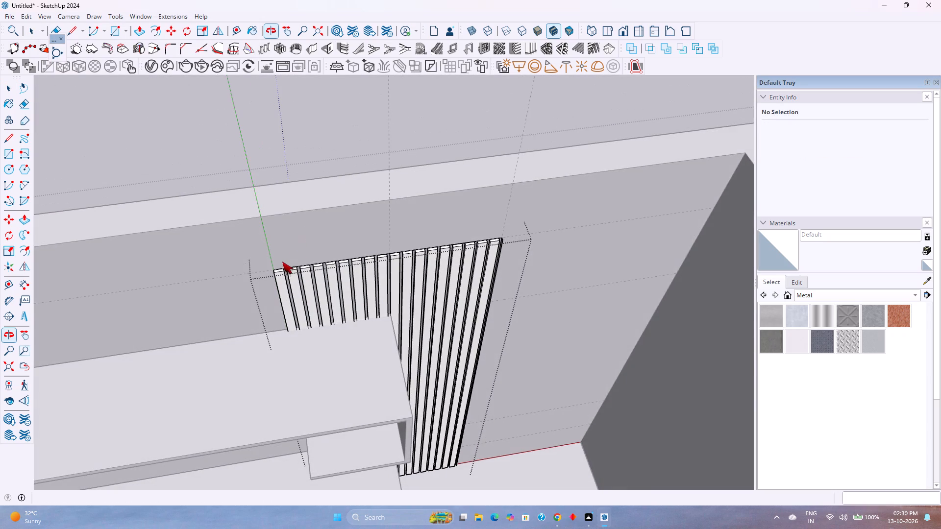
{"action": "scroll", "coordinate": [280, 265], "scroll_direction": "up", "scroll_amount": 10}
{"action": "scroll", "coordinate": [307, 231], "scroll_direction": "up", "scroll_amount": 6}
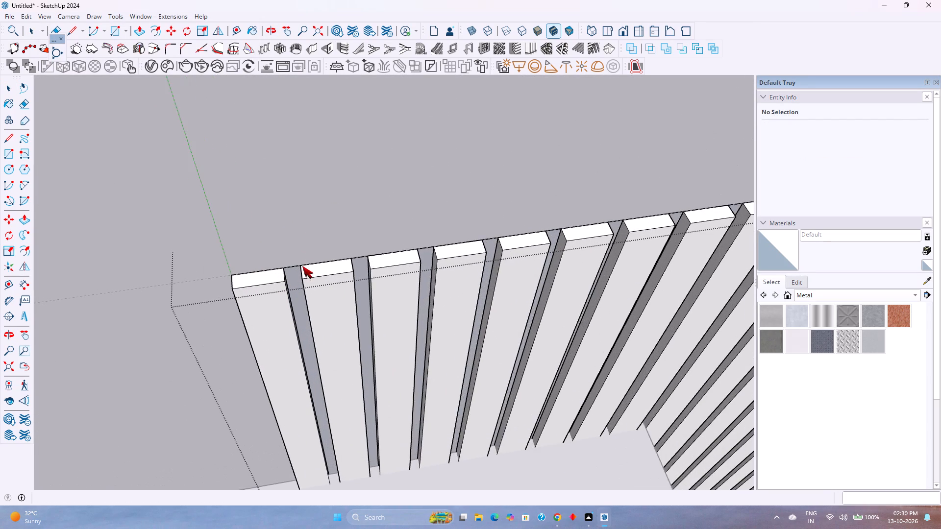
{"action": "scroll", "coordinate": [302, 266], "scroll_direction": "up", "scroll_amount": 4}
{"action": "middle_click_drag", "start_coordinate": [300, 275], "coordinate": [243, 308]}
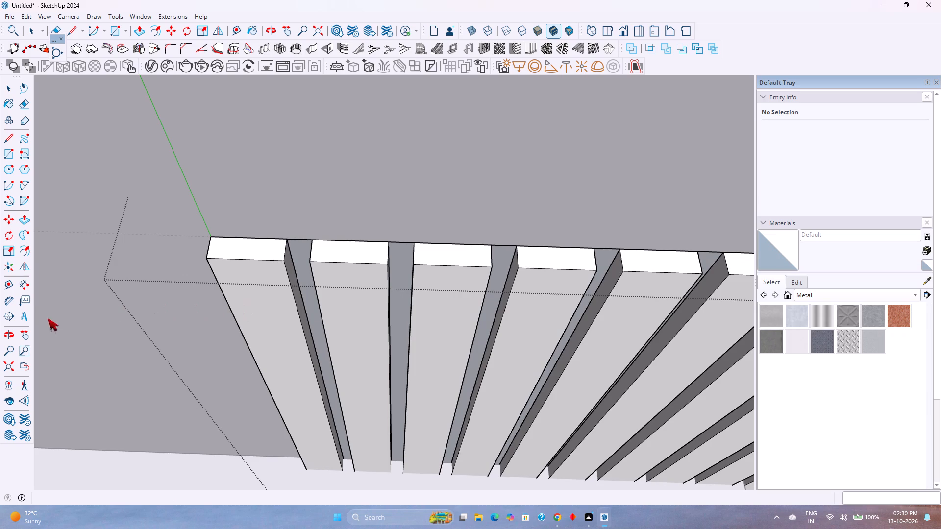
{"action": "left_click", "coordinate": [23, 279]}
{"action": "left_click", "coordinate": [285, 262]}
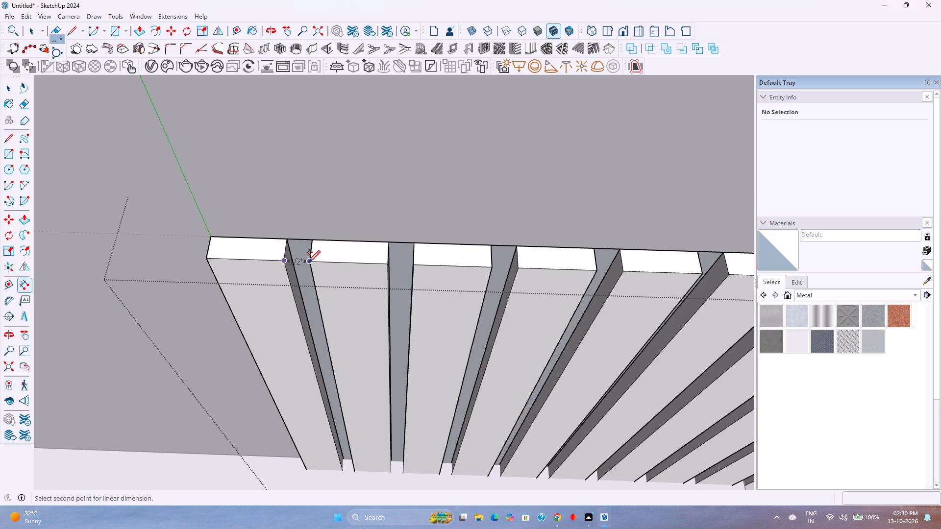
{"action": "left_click", "coordinate": [309, 261]}
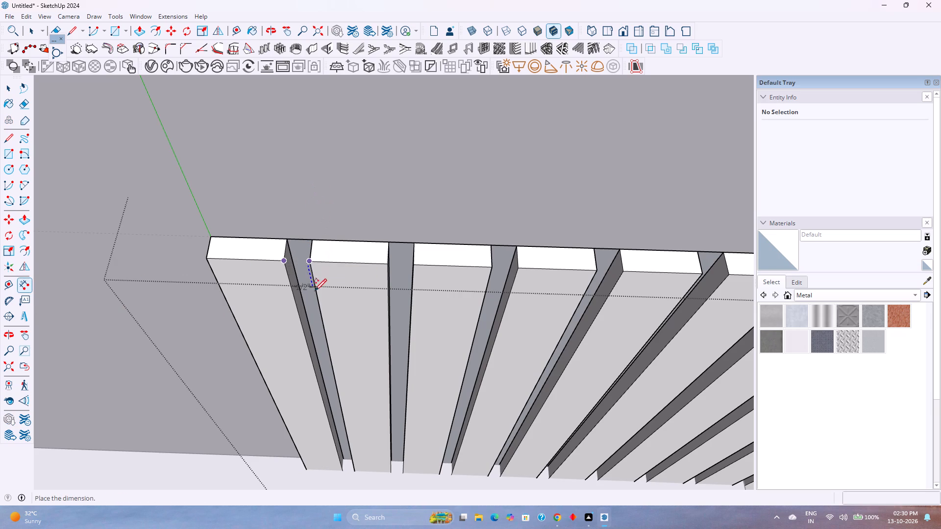
{"action": "key", "text": "Escape"}
{"action": "key", "text": "space"}
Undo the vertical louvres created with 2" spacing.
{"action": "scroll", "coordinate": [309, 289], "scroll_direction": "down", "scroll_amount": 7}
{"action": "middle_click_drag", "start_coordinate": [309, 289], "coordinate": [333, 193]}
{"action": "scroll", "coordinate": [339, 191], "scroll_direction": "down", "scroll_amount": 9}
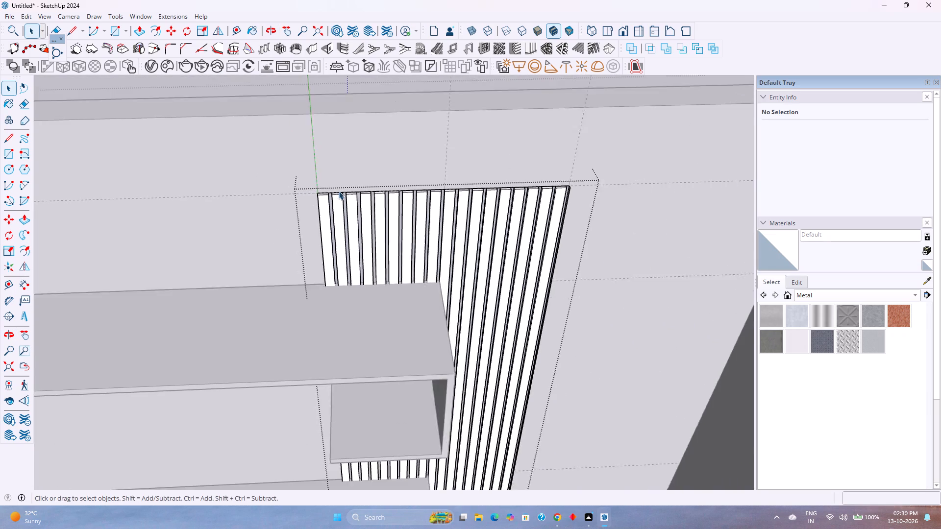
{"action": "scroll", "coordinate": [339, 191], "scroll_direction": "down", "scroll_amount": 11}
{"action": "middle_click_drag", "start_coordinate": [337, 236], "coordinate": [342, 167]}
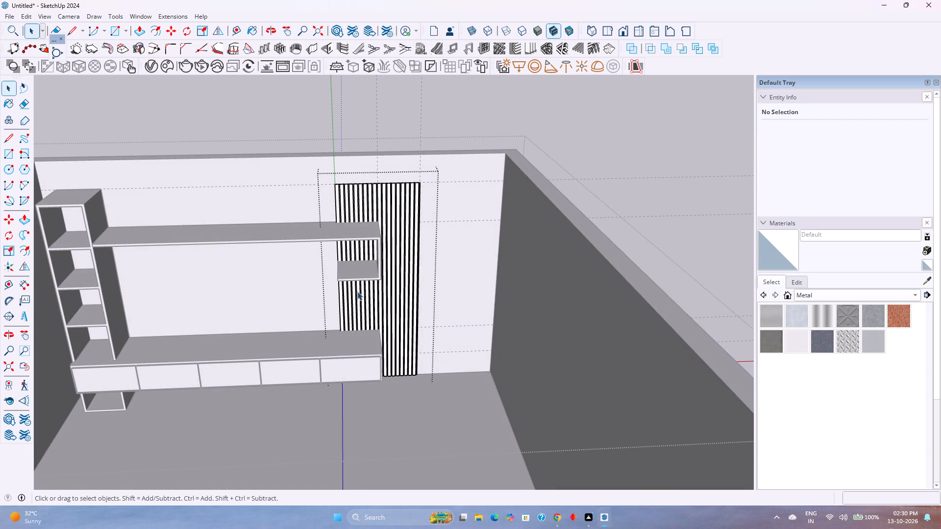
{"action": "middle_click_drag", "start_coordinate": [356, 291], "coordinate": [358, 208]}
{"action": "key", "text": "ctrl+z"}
Create vertical louvres on the 3' by 8' wall face with depth 1/2", thickness 1 1/2" and spacing 1.75".
{"action": "left_click", "coordinate": [406, 190]}
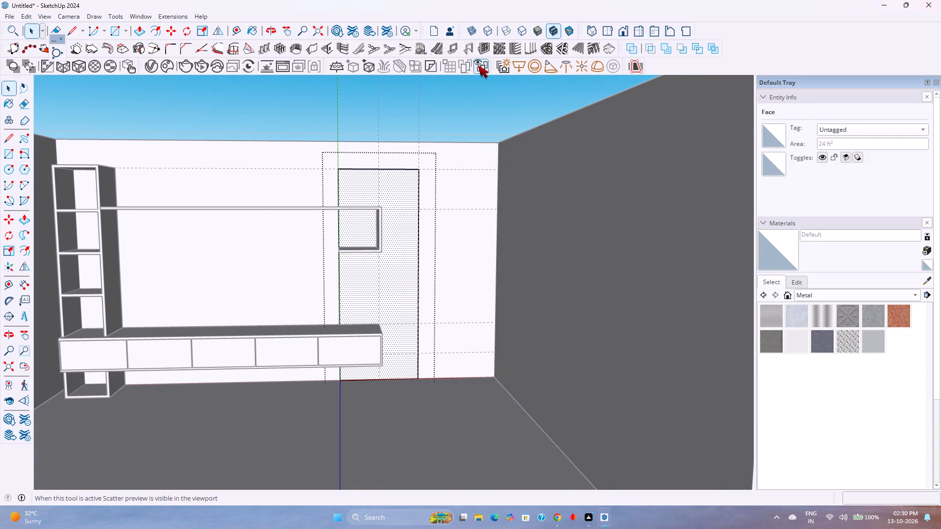
{"action": "left_click", "coordinate": [526, 47]}
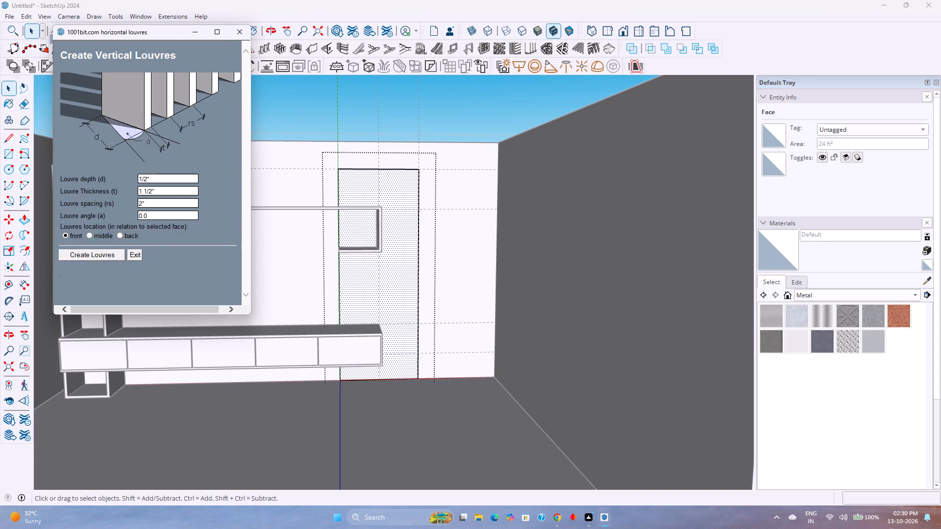
{"action": "left_click", "coordinate": [158, 205]}
{"action": "type", "text": "1.75"}
{"action": "key", "text": "shift+quotedbl"}
{"action": "key", "text": "Return"}
{"action": "left_click", "coordinate": [84, 257]}
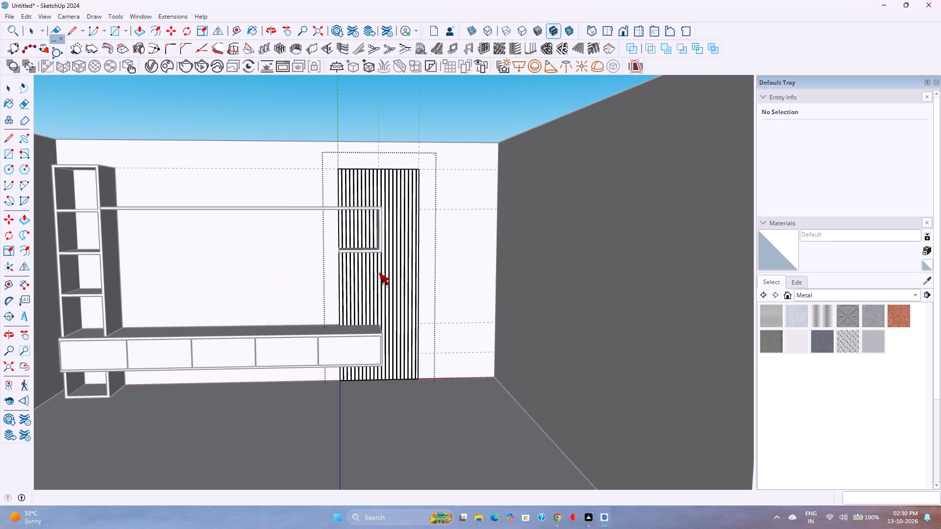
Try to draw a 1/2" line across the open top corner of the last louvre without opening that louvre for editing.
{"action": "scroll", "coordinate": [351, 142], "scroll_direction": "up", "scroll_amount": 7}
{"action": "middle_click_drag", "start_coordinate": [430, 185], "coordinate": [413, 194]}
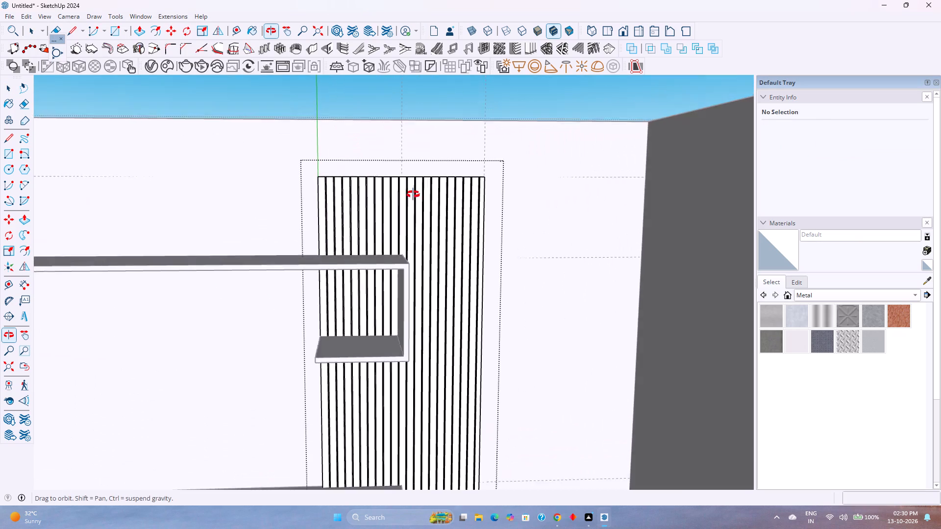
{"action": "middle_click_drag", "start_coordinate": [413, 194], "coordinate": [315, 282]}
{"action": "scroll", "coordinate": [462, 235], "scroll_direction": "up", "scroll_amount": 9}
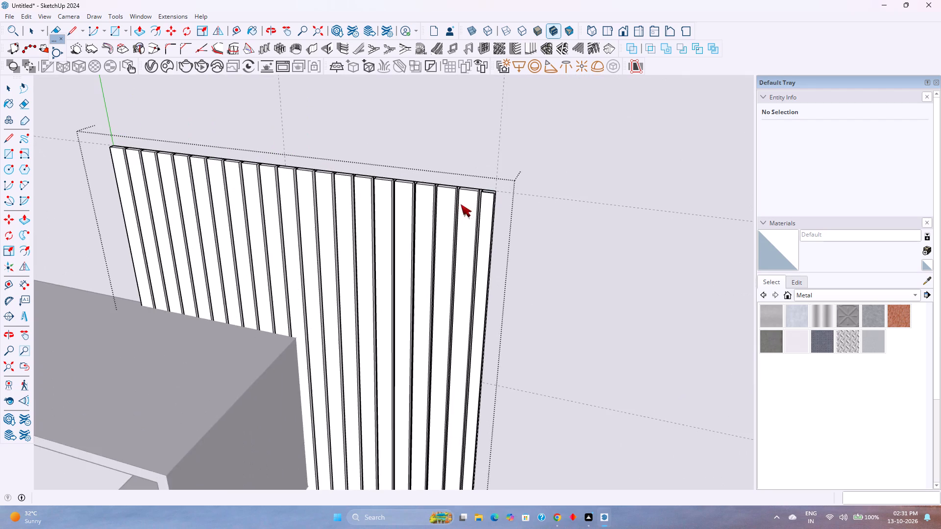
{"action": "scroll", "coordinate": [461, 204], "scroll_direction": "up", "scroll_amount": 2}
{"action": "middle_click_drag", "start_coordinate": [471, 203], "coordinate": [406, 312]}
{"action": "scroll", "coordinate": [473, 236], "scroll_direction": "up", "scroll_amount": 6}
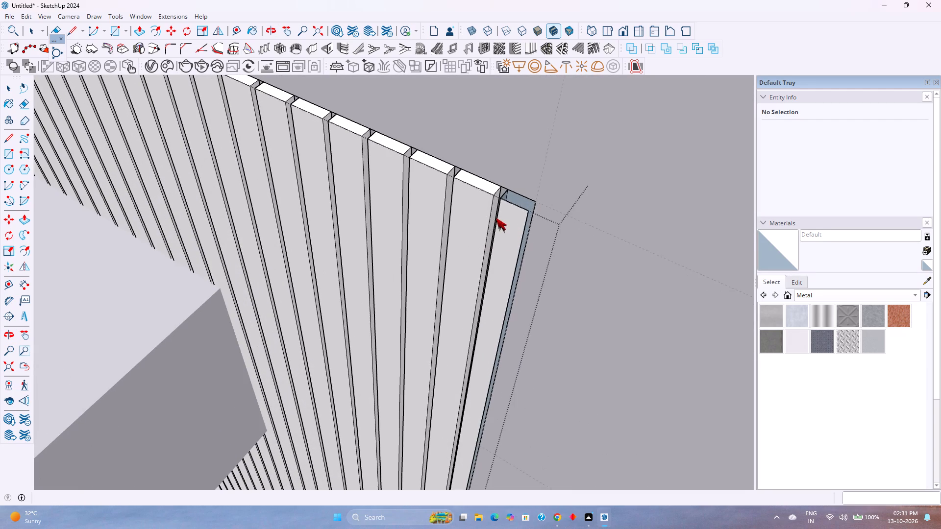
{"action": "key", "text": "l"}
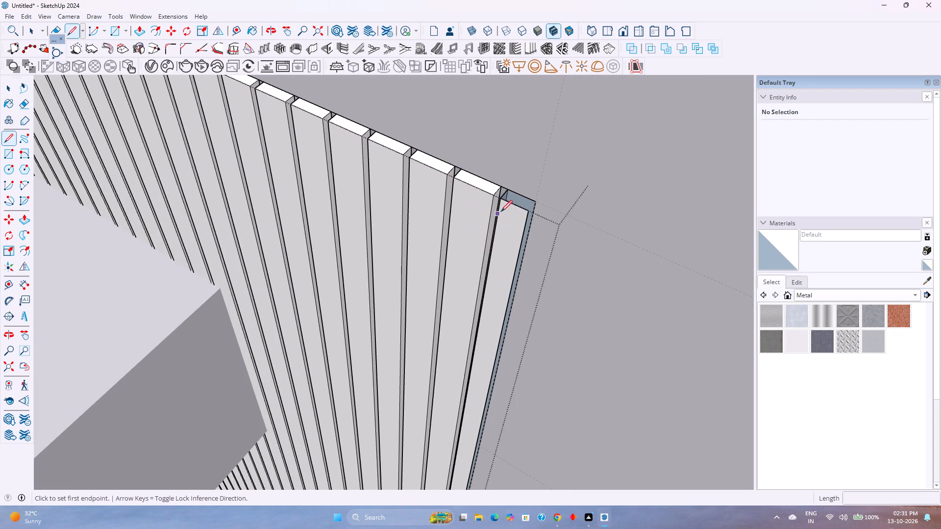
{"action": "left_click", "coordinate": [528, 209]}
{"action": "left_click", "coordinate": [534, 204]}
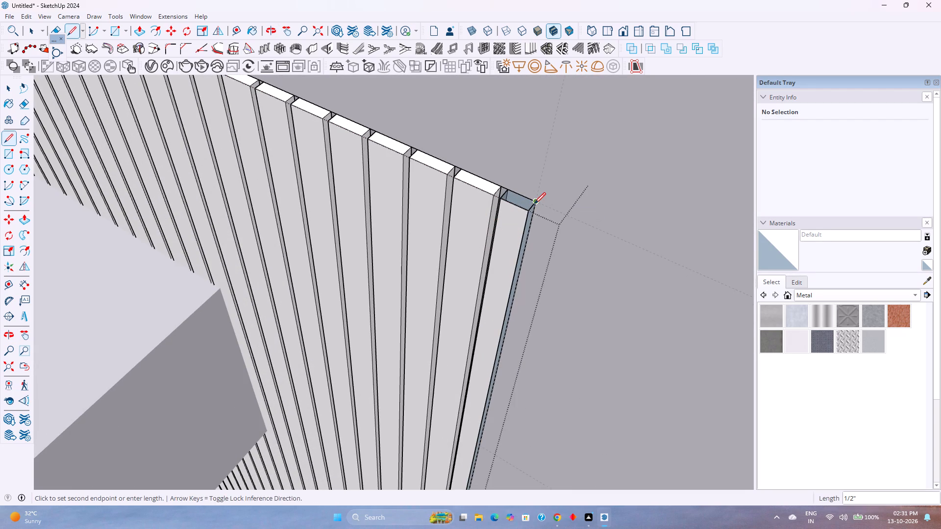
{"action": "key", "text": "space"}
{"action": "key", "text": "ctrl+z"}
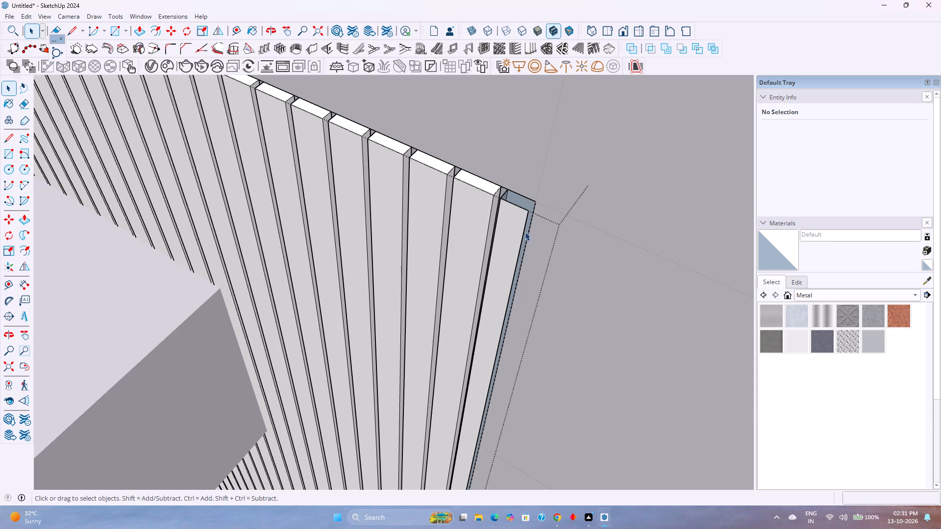
Open the last louvre for editing and draw a 1/2" line across its open top corner to close the missing faces.
{"action": "double_click", "coordinate": [520, 232]}
{"action": "scroll", "coordinate": [533, 216], "scroll_direction": "up", "scroll_amount": 6}
{"action": "middle_click_drag", "start_coordinate": [533, 216], "coordinate": [452, 267]}
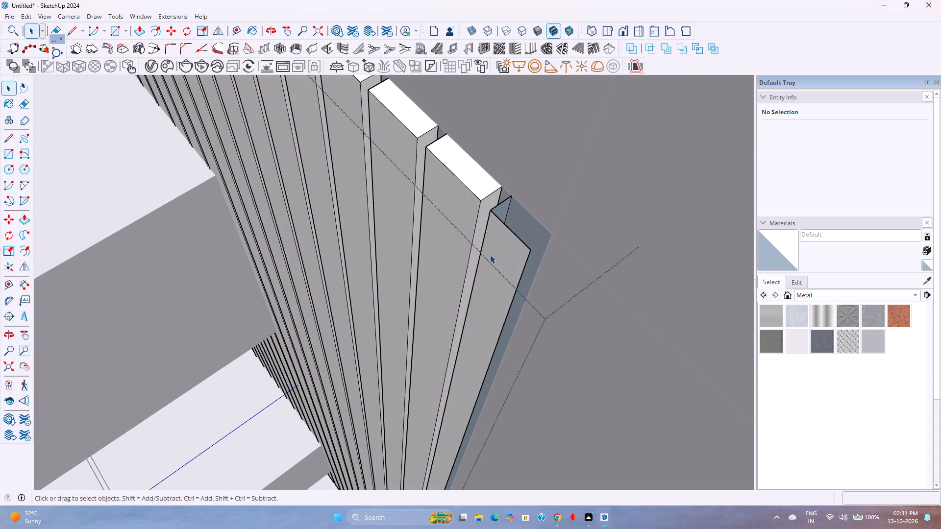
{"action": "left_click", "coordinate": [534, 254]}
{"action": "double_click", "coordinate": [522, 250]}
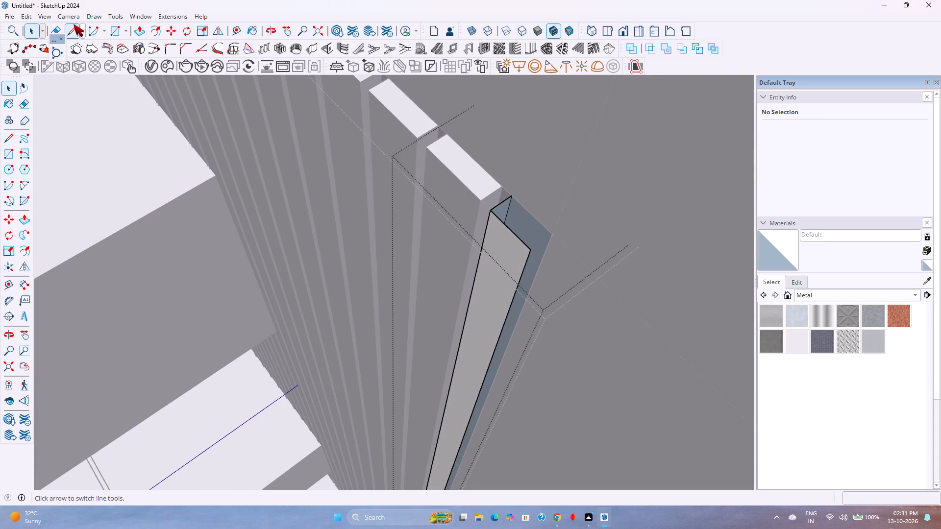
{"action": "left_click", "coordinate": [72, 24]}
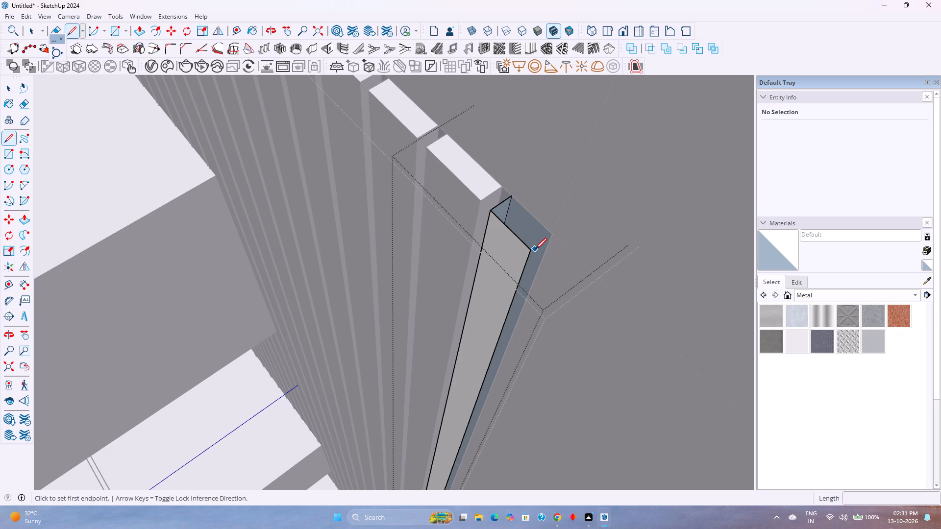
{"action": "left_click", "coordinate": [532, 249]}
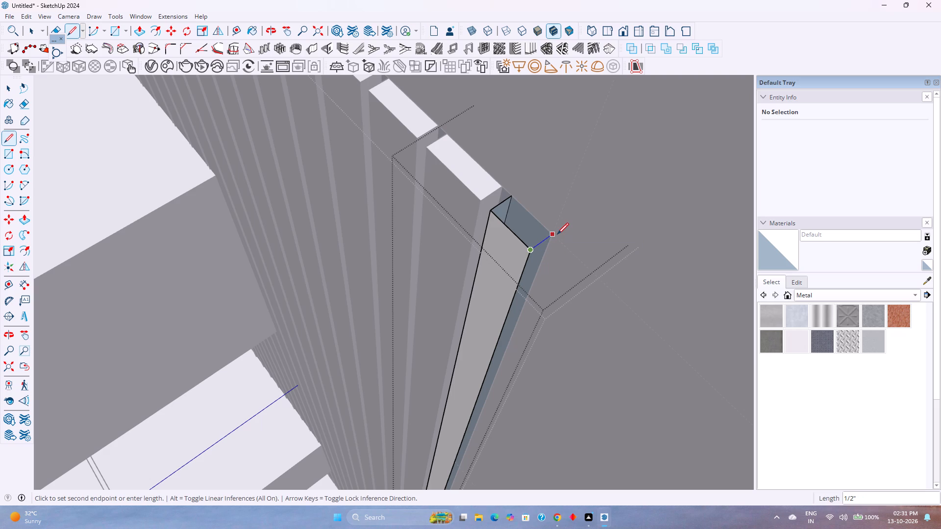
{"action": "left_click", "coordinate": [557, 234]}
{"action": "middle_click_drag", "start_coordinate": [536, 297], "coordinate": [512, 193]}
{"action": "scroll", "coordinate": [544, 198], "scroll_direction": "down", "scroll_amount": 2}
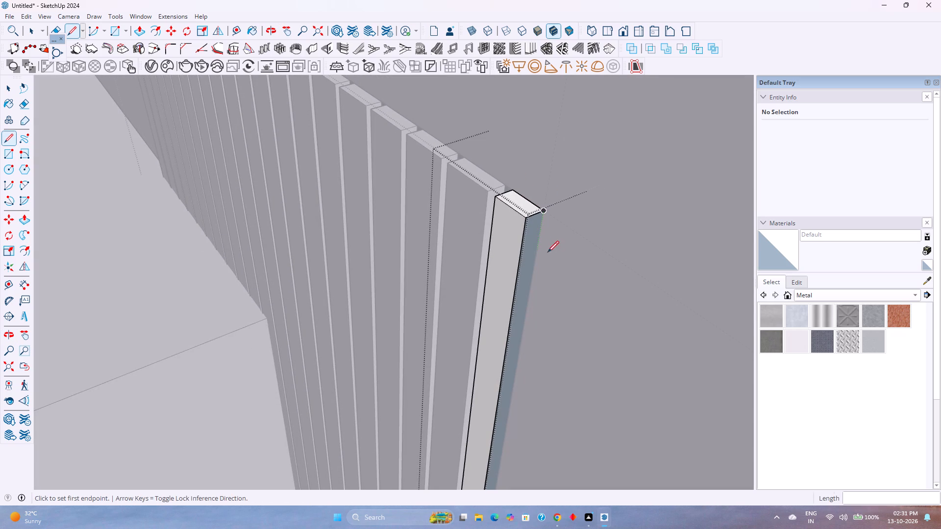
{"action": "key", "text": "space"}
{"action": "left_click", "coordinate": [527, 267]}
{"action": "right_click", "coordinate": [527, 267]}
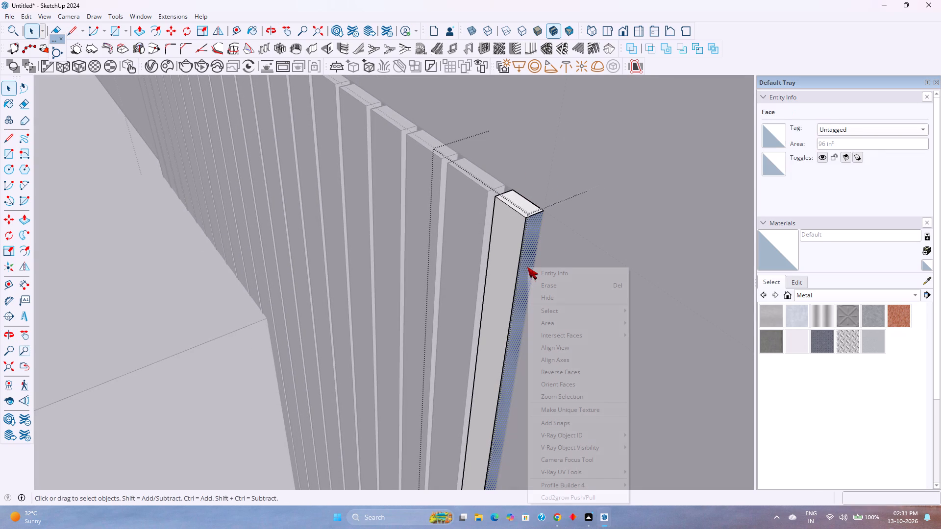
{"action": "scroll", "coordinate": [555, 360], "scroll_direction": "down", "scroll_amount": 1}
Draw an 8' line down the last louvre's outer back edge, from its top corner to its bottom corner.
{"action": "middle_click_drag", "start_coordinate": [578, 247], "coordinate": [302, 242]}
{"action": "middle_click_drag", "start_coordinate": [304, 221], "coordinate": [318, 222]}
{"action": "middle_click_drag", "start_coordinate": [352, 236], "coordinate": [395, 254]}
{"action": "middle_click_drag", "start_coordinate": [398, 254], "coordinate": [425, 252]}
{"action": "scroll", "coordinate": [486, 269], "scroll_direction": "down", "scroll_amount": 2}
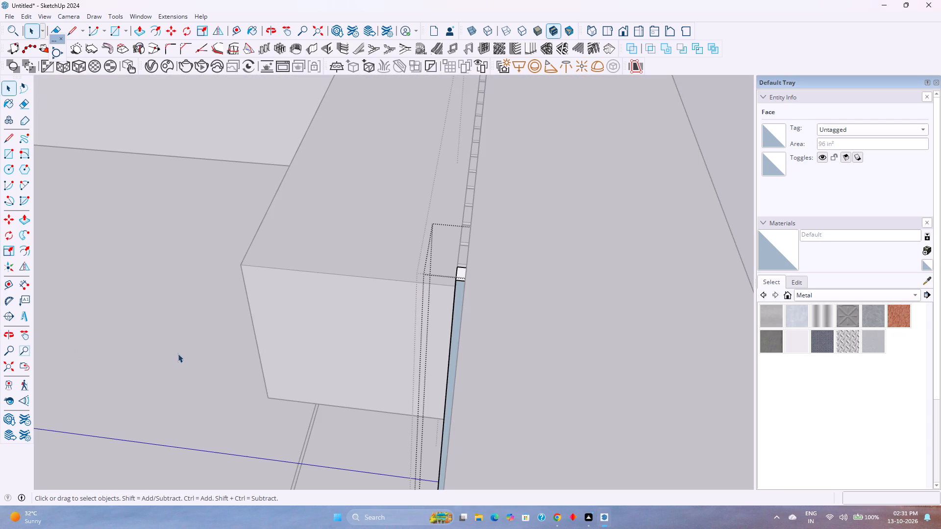
{"action": "middle_click_drag", "start_coordinate": [219, 350], "coordinate": [284, 342]}
{"action": "middle_click", "coordinate": [284, 342]}
{"action": "middle_click_drag", "start_coordinate": [417, 309], "coordinate": [290, 344], "text": "shift"}
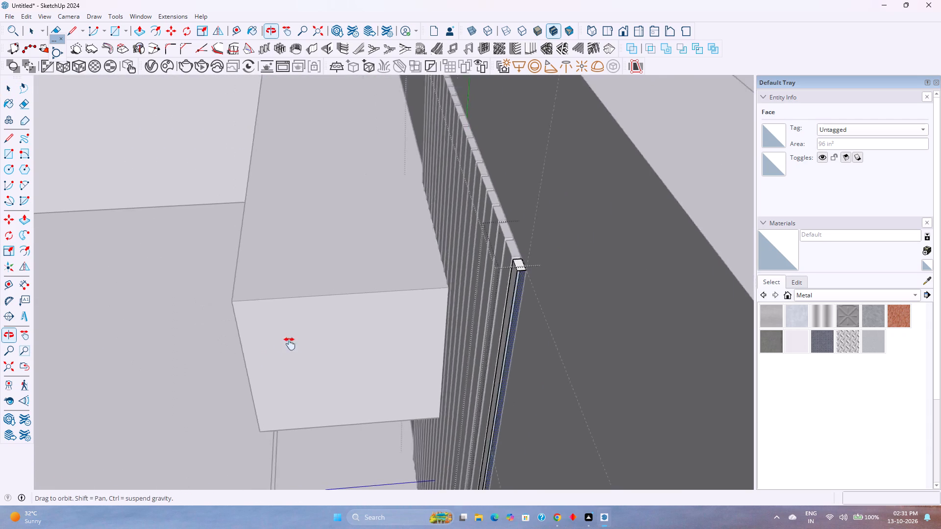
{"action": "middle_click_drag", "start_coordinate": [290, 344], "coordinate": [297, 343], "text": "shift"}
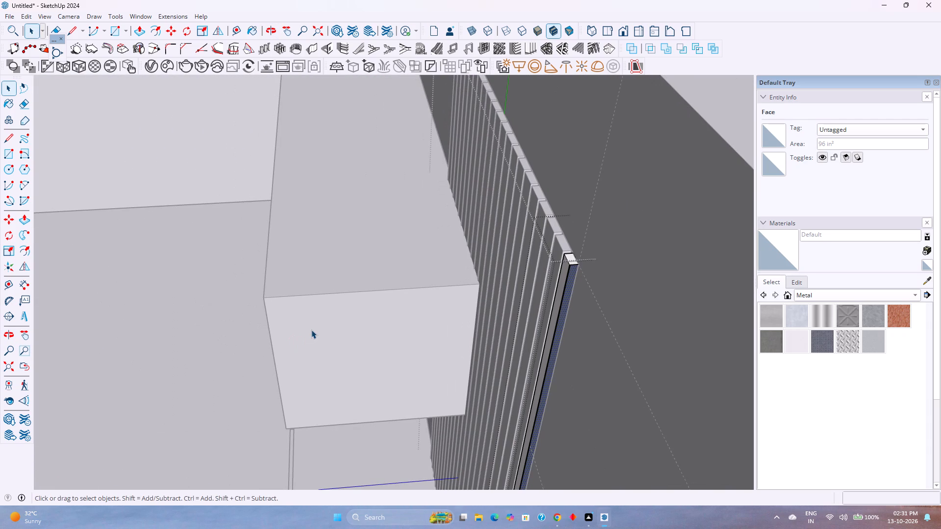
{"action": "scroll", "coordinate": [577, 289], "scroll_direction": "up", "scroll_amount": 6}
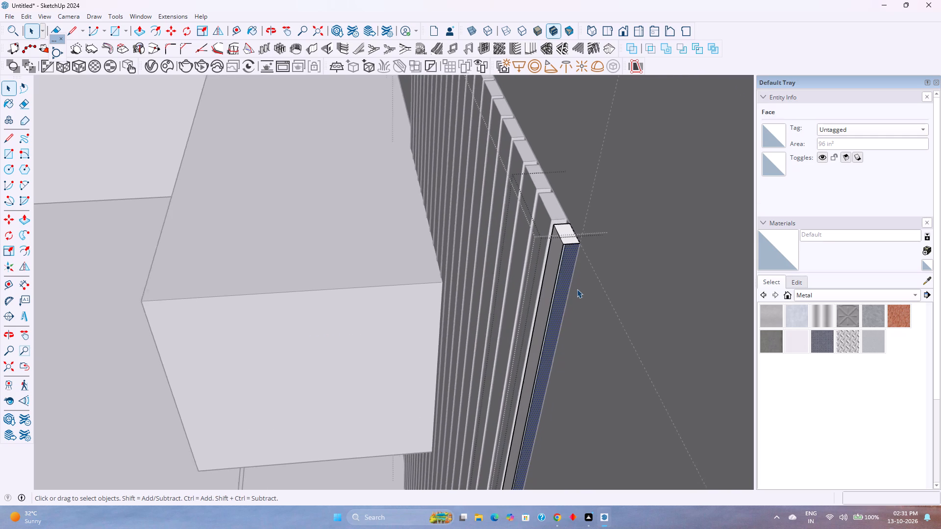
{"action": "scroll", "coordinate": [577, 289], "scroll_direction": "up", "scroll_amount": 1}
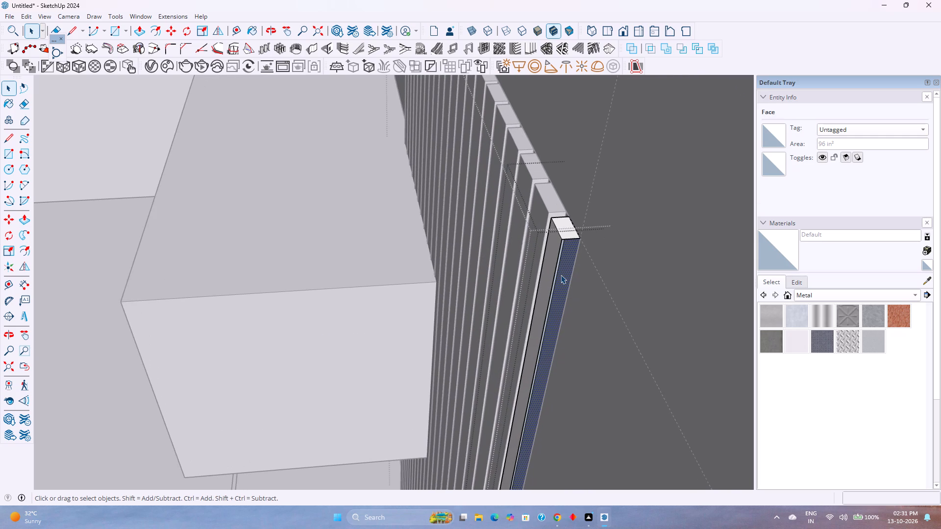
{"action": "key", "text": "l"}
{"action": "left_click", "coordinate": [582, 240]}
{"action": "scroll", "coordinate": [565, 353], "scroll_direction": "down", "scroll_amount": 8}
{"action": "key", "text": "Left"}
{"action": "scroll", "coordinate": [558, 366], "scroll_direction": "down", "scroll_amount": 3}
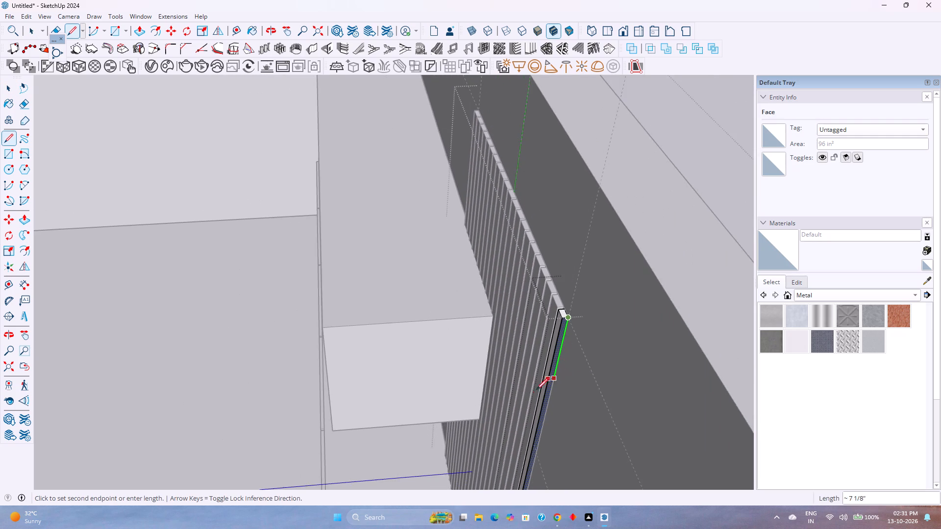
{"action": "middle_click_drag", "start_coordinate": [521, 402], "coordinate": [517, 252], "text": "shift"}
{"action": "middle_click", "coordinate": [518, 240], "text": "shift"}
{"action": "middle_click", "coordinate": [518, 240], "text": "shift"}
{"action": "middle_click_drag", "start_coordinate": [404, 374], "coordinate": [507, 302]}
{"action": "middle_click", "coordinate": [507, 302]}
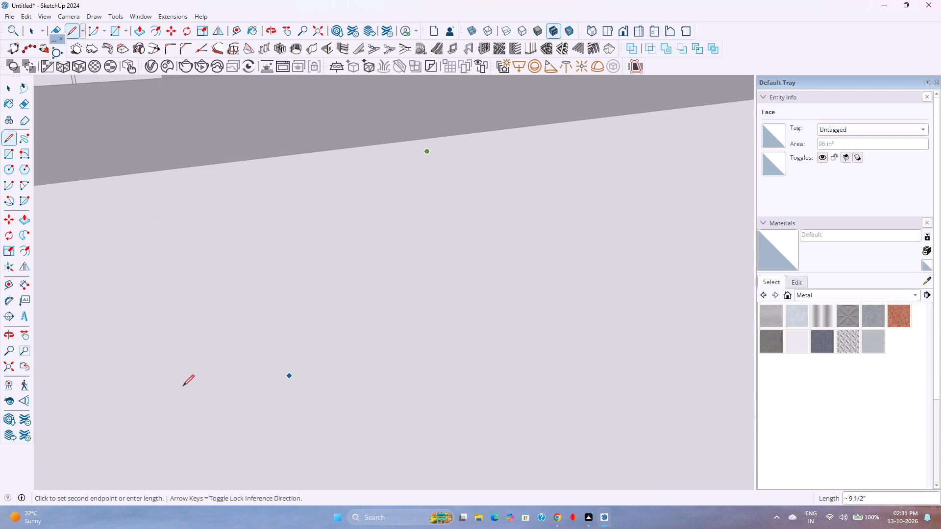
{"action": "left_click", "coordinate": [5, 370]}
{"action": "middle_click_drag", "start_coordinate": [198, 354], "coordinate": [431, 382]}
{"action": "scroll", "coordinate": [486, 272], "scroll_direction": "up", "scroll_amount": 14}
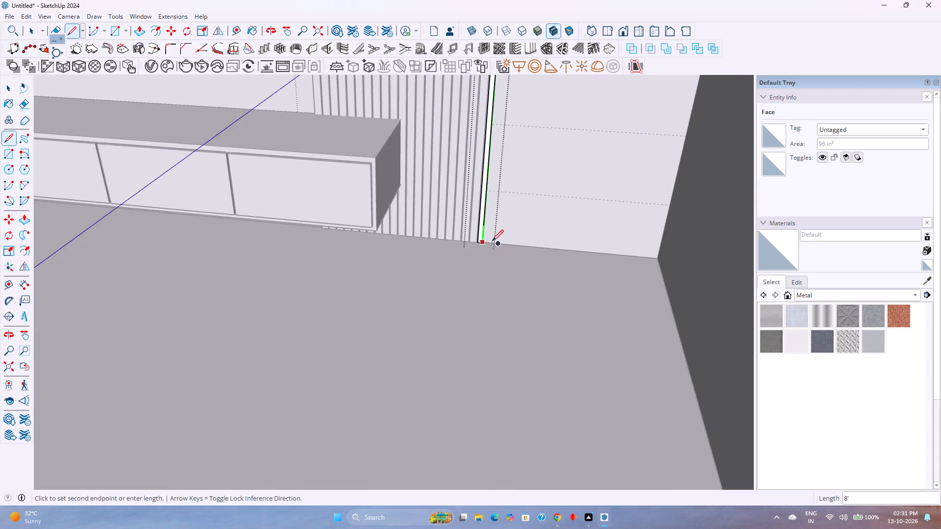
{"action": "scroll", "coordinate": [492, 241], "scroll_direction": "up", "scroll_amount": 12}
{"action": "middle_click_drag", "start_coordinate": [474, 242], "coordinate": [387, 310]}
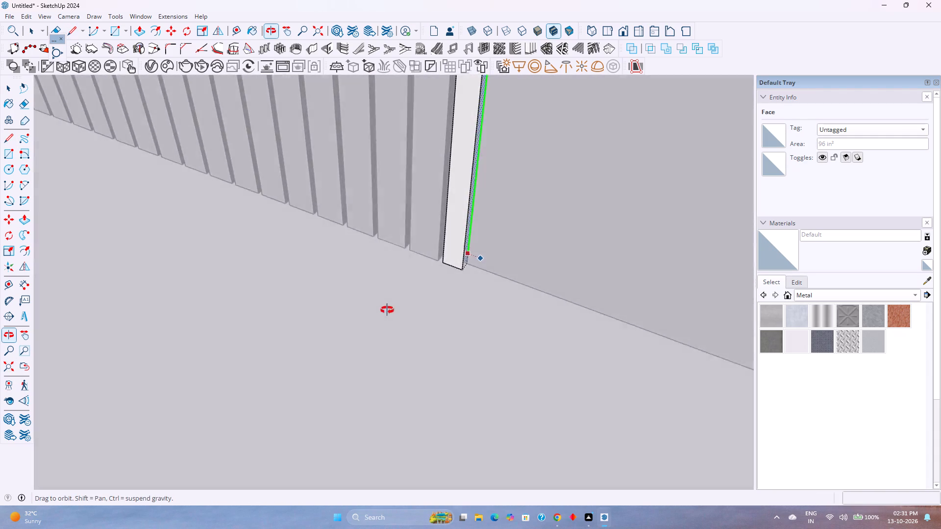
{"action": "middle_click_drag", "start_coordinate": [387, 310], "coordinate": [323, 338]}
{"action": "left_click", "coordinate": [474, 281]}
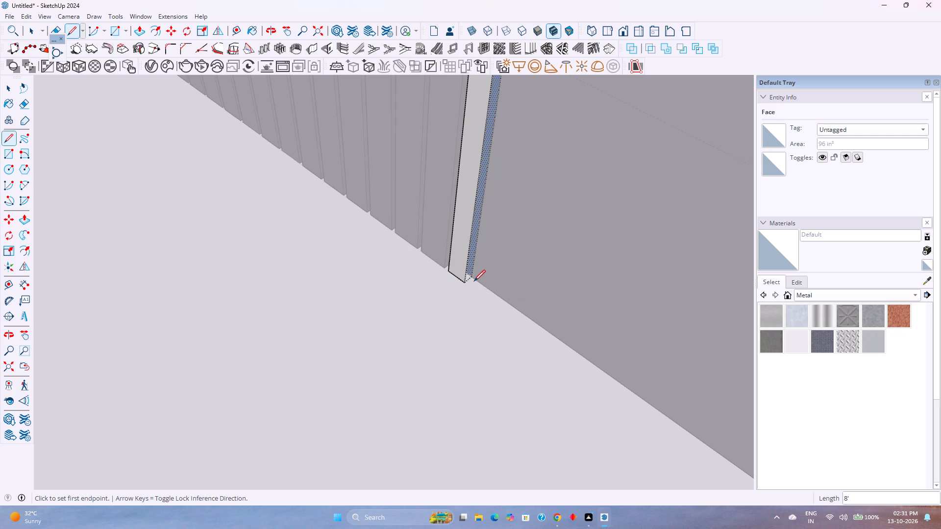
Draw a 1/2" line across the bottom of the last louvre's outer side to close its face, and leave the louvre.
{"action": "key", "text": "l"}
{"action": "scroll", "coordinate": [473, 276], "scroll_direction": "up", "scroll_amount": 4}
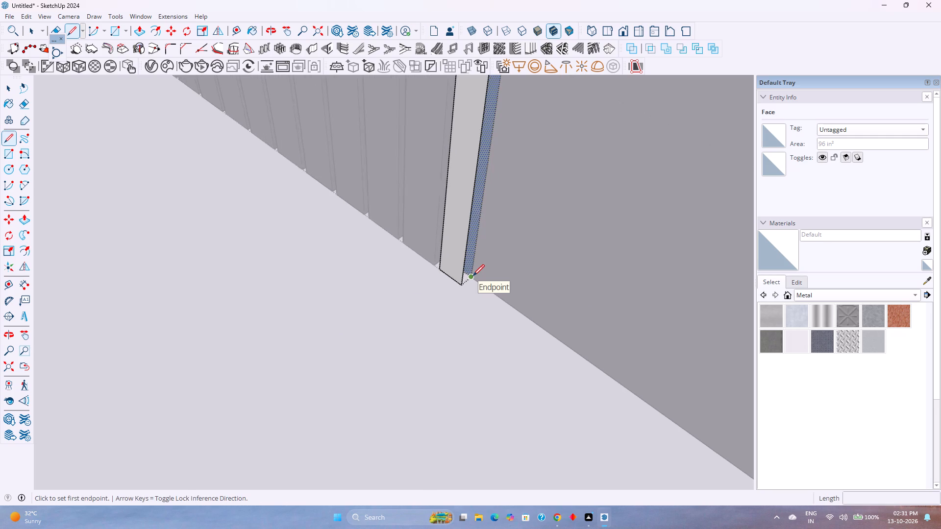
{"action": "scroll", "coordinate": [473, 276], "scroll_direction": "up", "scroll_amount": 6}
{"action": "left_click", "coordinate": [473, 276]}
{"action": "left_click", "coordinate": [452, 291]}
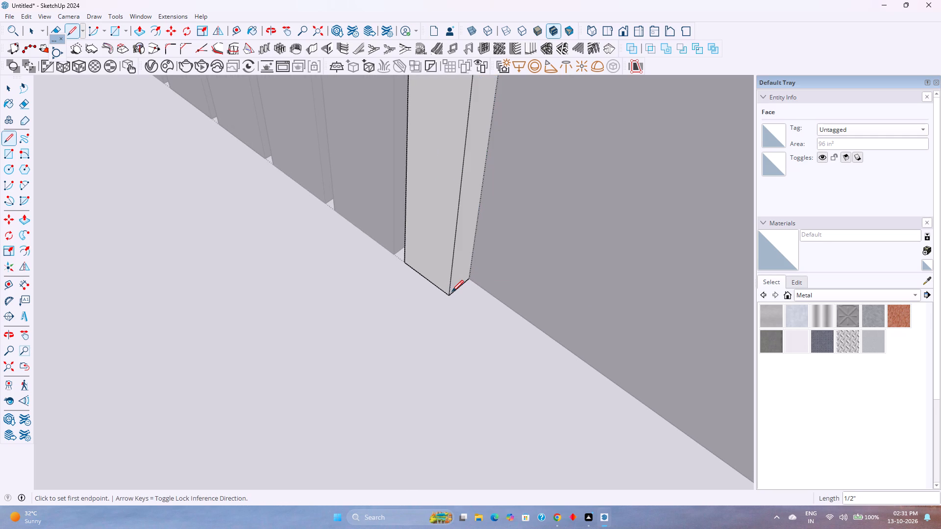
{"action": "key", "text": "space"}
{"action": "key", "text": "Escape"}
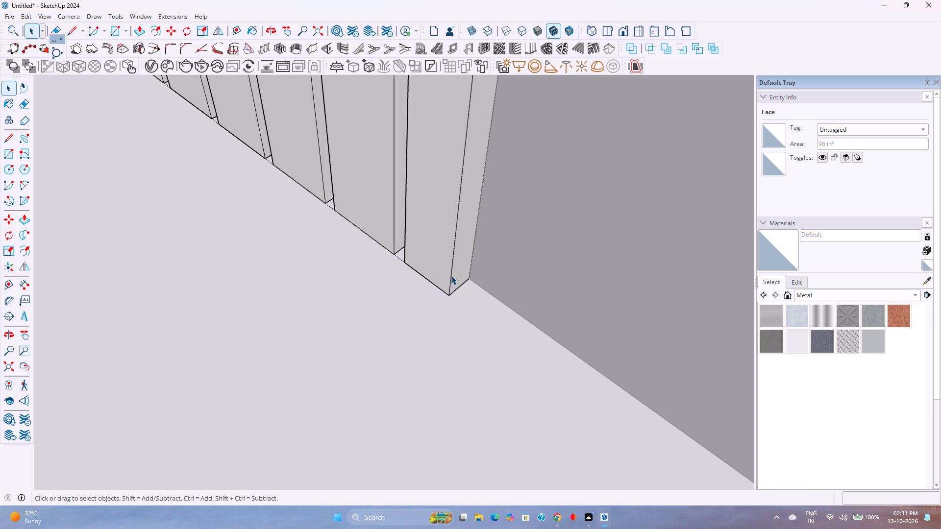
Open the last louvre for editing and check its bottom width against the neighbouring louvre's with the Dimension tool.
{"action": "double_click", "coordinate": [430, 267]}
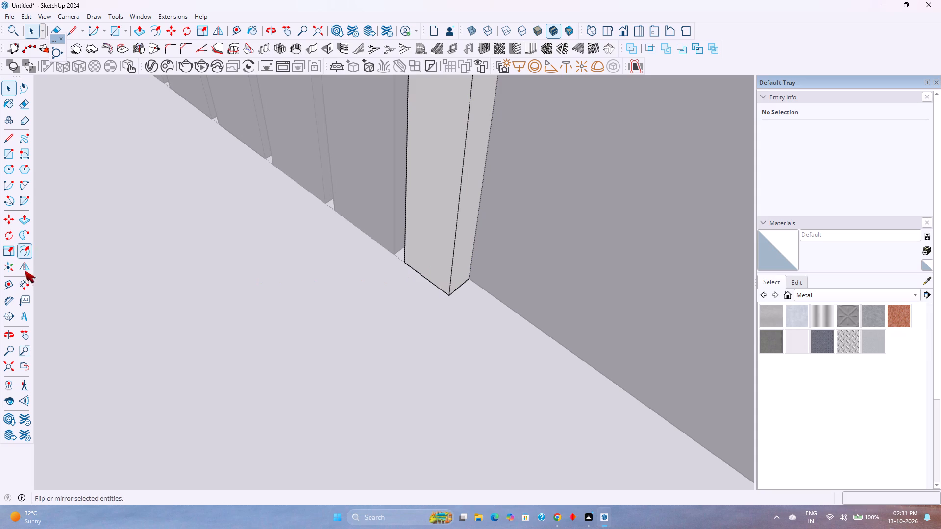
{"action": "left_click", "coordinate": [26, 283]}
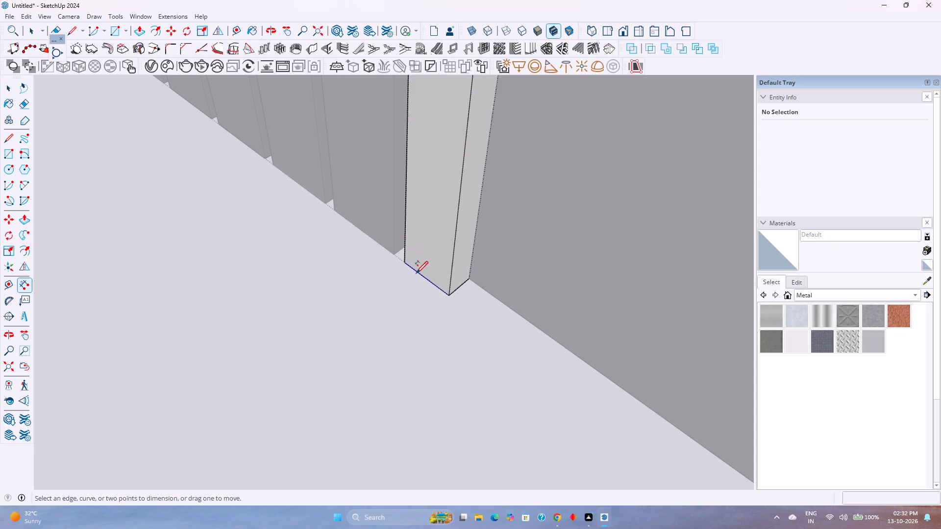
{"action": "left_click", "coordinate": [418, 273]}
{"action": "key", "text": "Escape"}
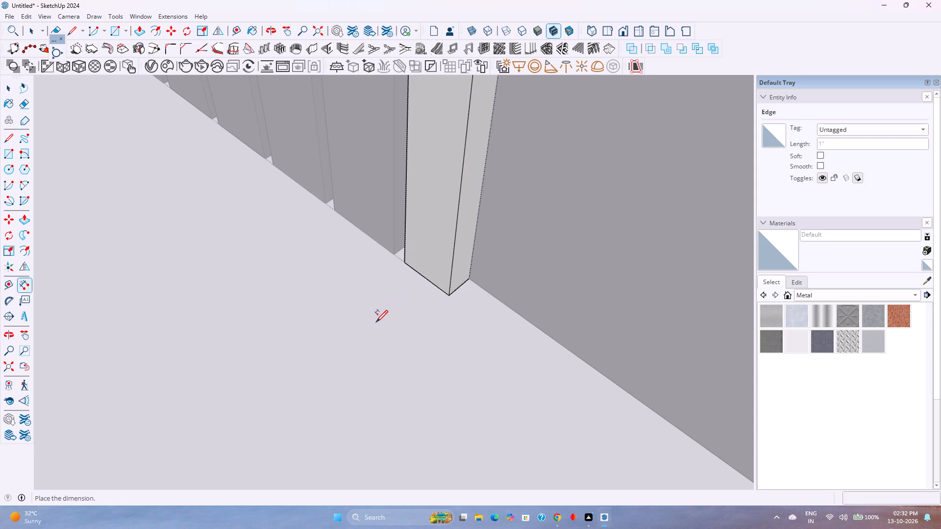
{"action": "key", "text": "Escape"}
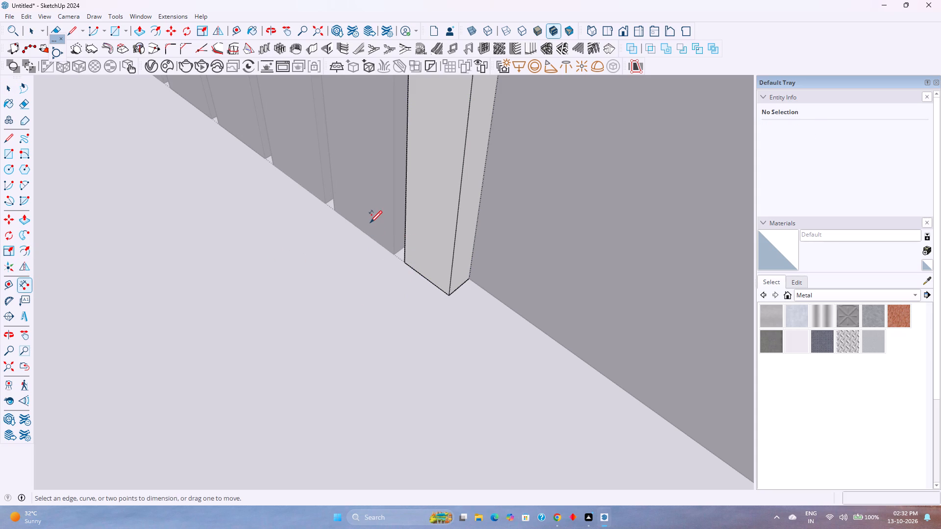
{"action": "left_click", "coordinate": [336, 210]}
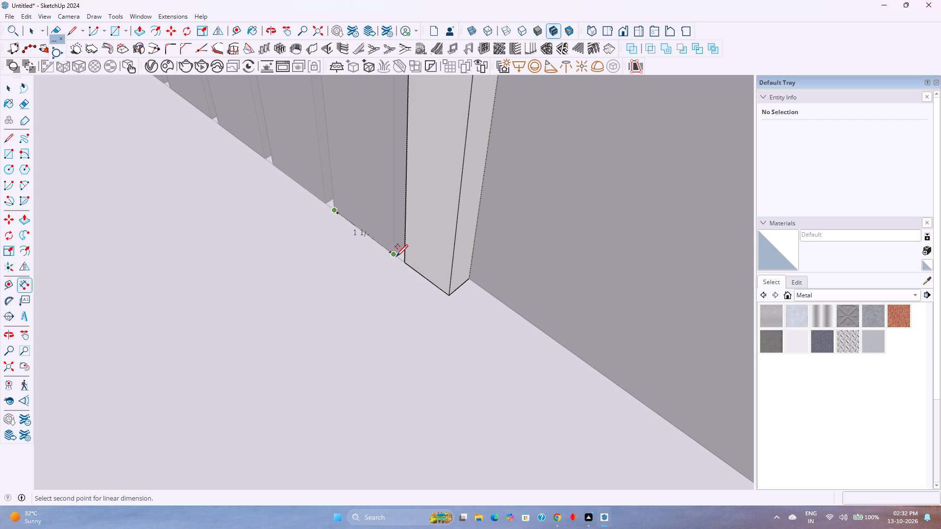
{"action": "left_click", "coordinate": [396, 256]}
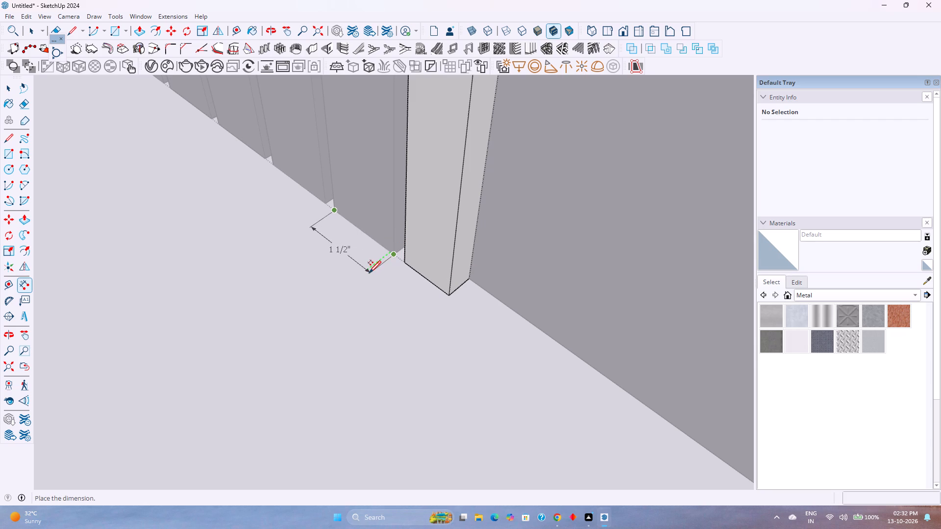
{"action": "key", "text": "Escape"}
{"action": "key", "text": "space"}
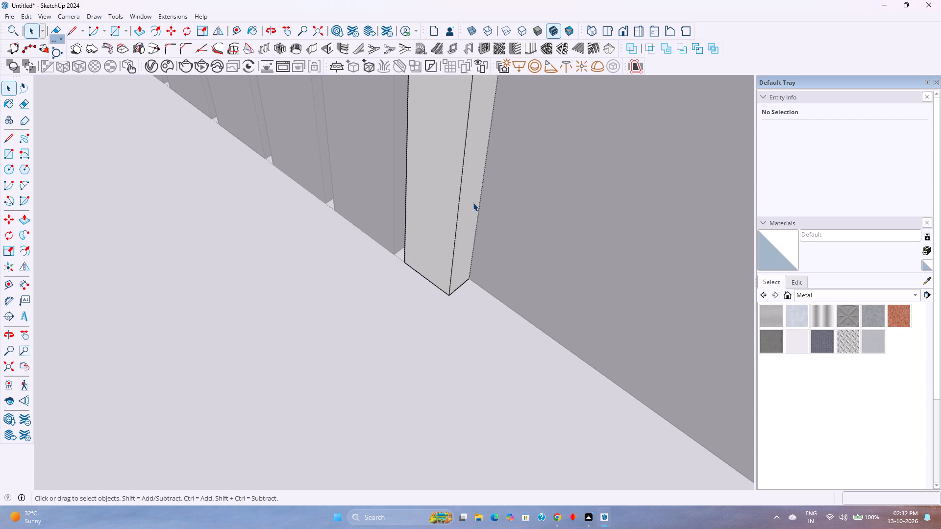
Push/Pull the last louvre's outer side face outward by 0.5" and leave the louvre.
{"action": "key", "text": "p"}
{"action": "left_click", "coordinate": [469, 218]}
{"action": "type", "text": "0.5"}
{"action": "key", "text": "Return"}
{"action": "key", "text": "space"}
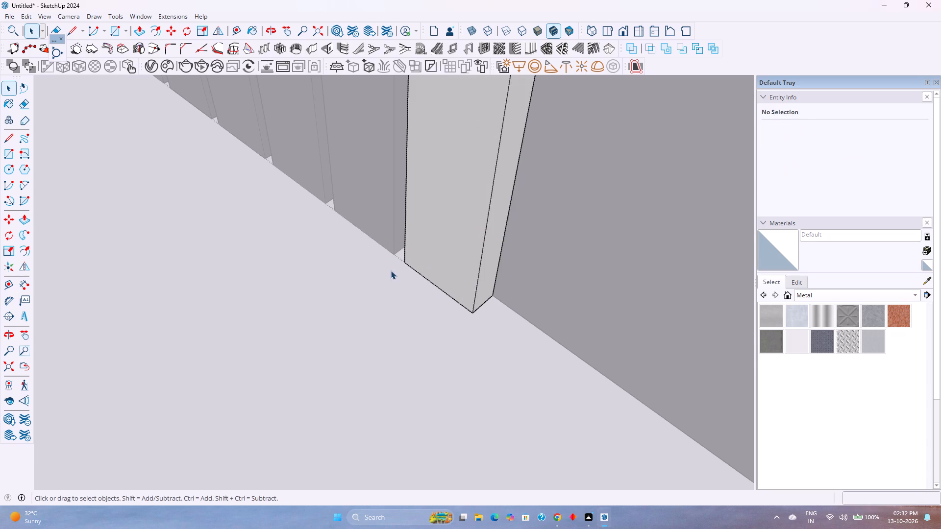
{"action": "scroll", "coordinate": [390, 270], "scroll_direction": "down", "scroll_amount": 3}
{"action": "middle_click_drag", "start_coordinate": [390, 270], "coordinate": [489, 310]}
{"action": "middle_click", "coordinate": [489, 310]}
{"action": "key", "text": "Escape"}
Examine the widened last louvre beside its neighbours from the bottom end up to the top end.
{"action": "scroll", "coordinate": [489, 310], "scroll_direction": "down", "scroll_amount": 3}
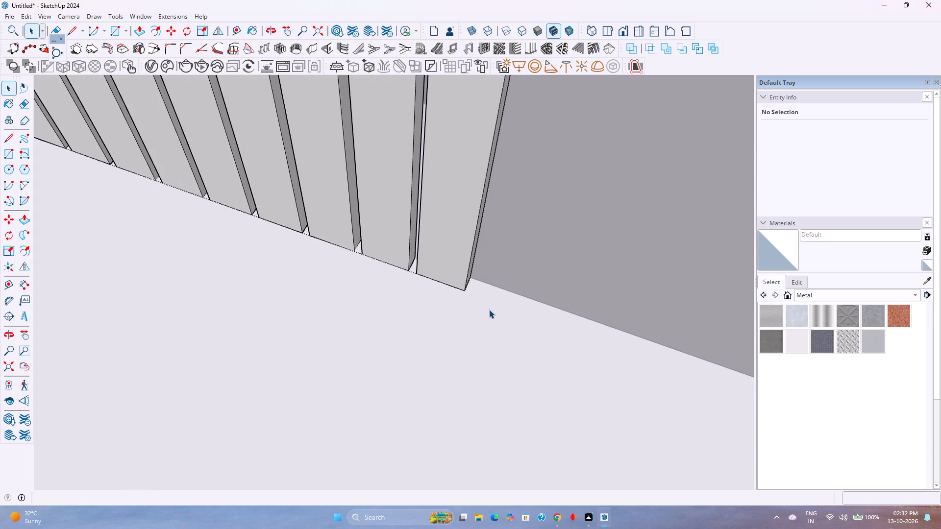
{"action": "scroll", "coordinate": [489, 310], "scroll_direction": "down", "scroll_amount": 8}
{"action": "middle_click_drag", "start_coordinate": [469, 315], "coordinate": [423, 373], "text": "shift"}
{"action": "scroll", "coordinate": [422, 373], "scroll_direction": "down", "scroll_amount": 8, "text": "shift"}
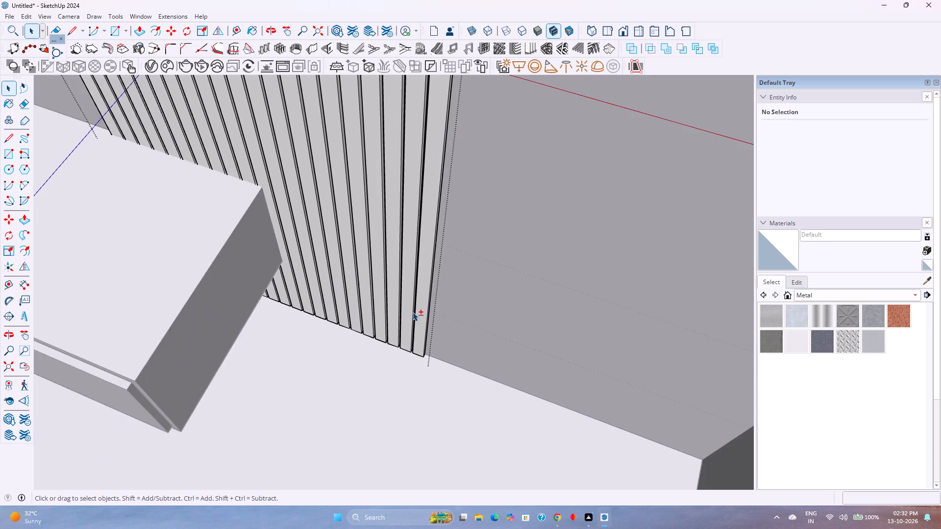
{"action": "middle_click_drag", "start_coordinate": [413, 312], "coordinate": [392, 438], "text": "shift"}
{"action": "middle_click", "coordinate": [392, 438], "text": "shift"}
{"action": "middle_click_drag", "start_coordinate": [433, 241], "coordinate": [465, 451], "text": "shift"}
{"action": "middle_click_drag", "start_coordinate": [450, 248], "coordinate": [427, 429], "text": "shift"}
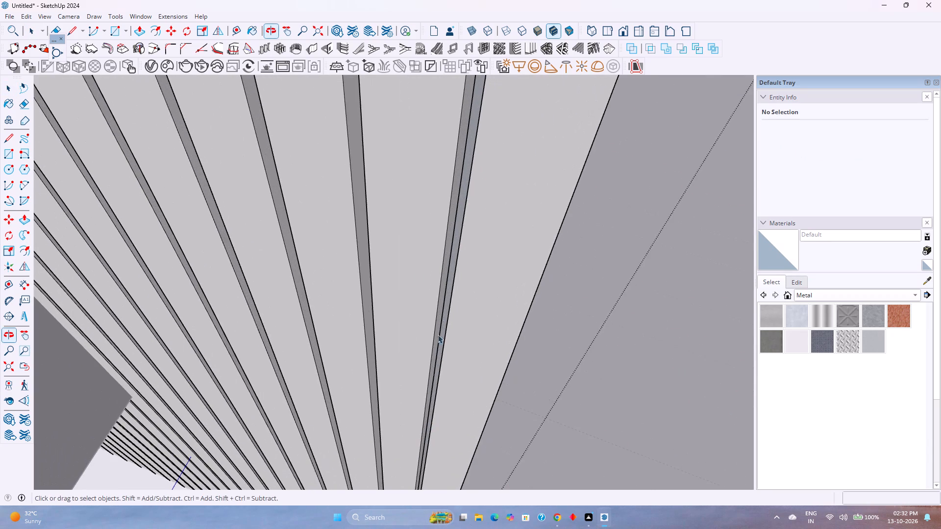
{"action": "scroll", "coordinate": [444, 310], "scroll_direction": "down", "scroll_amount": 2}
{"action": "middle_click_drag", "start_coordinate": [446, 280], "coordinate": [400, 484], "text": "shift"}
{"action": "left_click", "coordinate": [427, 152]}
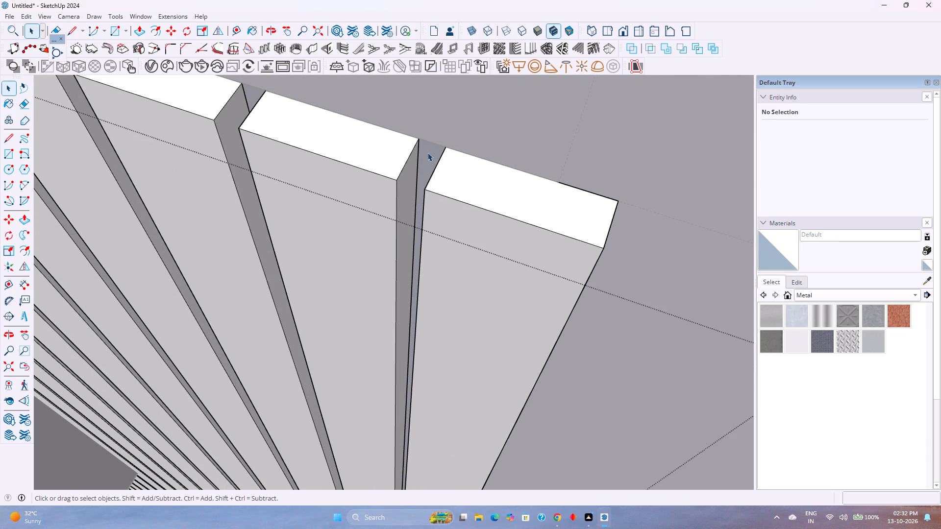
{"action": "double_click", "coordinate": [427, 152]}
{"action": "scroll", "coordinate": [482, 168], "scroll_direction": "down", "scroll_amount": 4}
{"action": "left_click", "coordinate": [505, 199]}
{"action": "scroll", "coordinate": [505, 199], "scroll_direction": "down", "scroll_amount": 4}
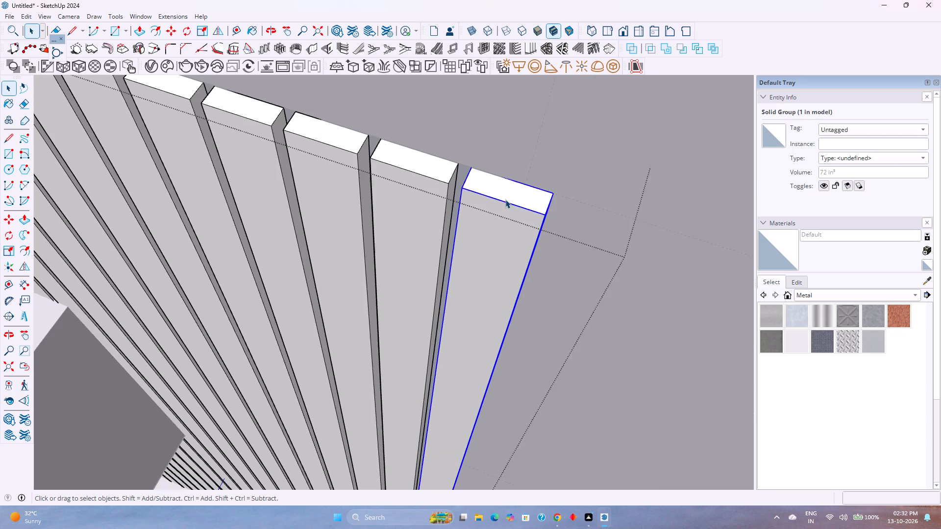
{"action": "scroll", "coordinate": [505, 199], "scroll_direction": "down", "scroll_amount": 4}
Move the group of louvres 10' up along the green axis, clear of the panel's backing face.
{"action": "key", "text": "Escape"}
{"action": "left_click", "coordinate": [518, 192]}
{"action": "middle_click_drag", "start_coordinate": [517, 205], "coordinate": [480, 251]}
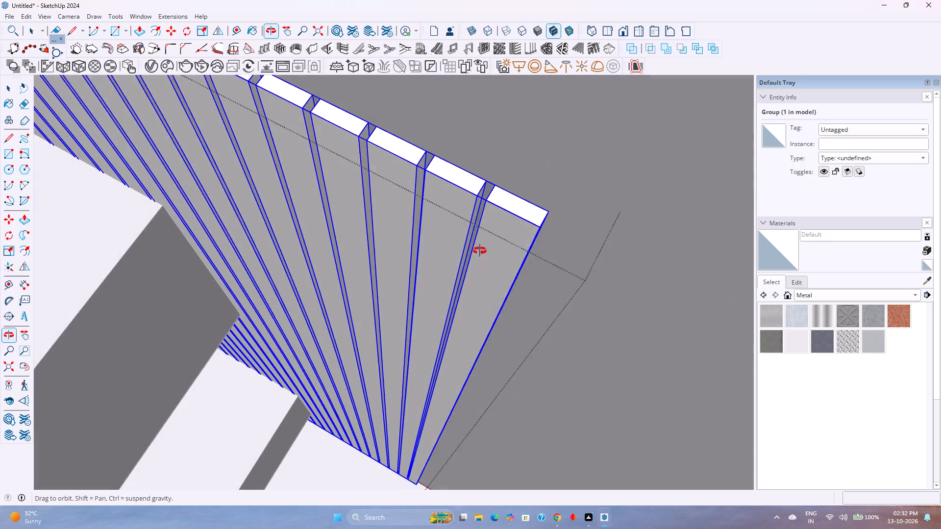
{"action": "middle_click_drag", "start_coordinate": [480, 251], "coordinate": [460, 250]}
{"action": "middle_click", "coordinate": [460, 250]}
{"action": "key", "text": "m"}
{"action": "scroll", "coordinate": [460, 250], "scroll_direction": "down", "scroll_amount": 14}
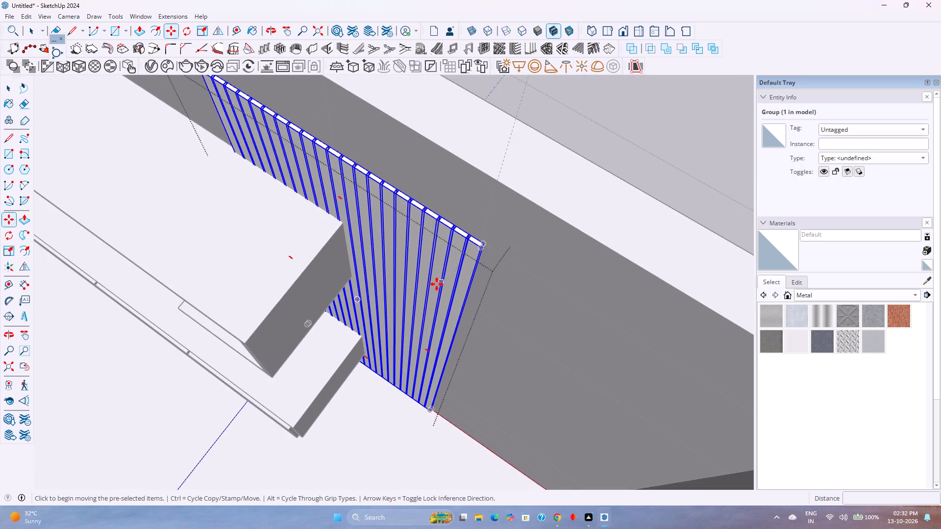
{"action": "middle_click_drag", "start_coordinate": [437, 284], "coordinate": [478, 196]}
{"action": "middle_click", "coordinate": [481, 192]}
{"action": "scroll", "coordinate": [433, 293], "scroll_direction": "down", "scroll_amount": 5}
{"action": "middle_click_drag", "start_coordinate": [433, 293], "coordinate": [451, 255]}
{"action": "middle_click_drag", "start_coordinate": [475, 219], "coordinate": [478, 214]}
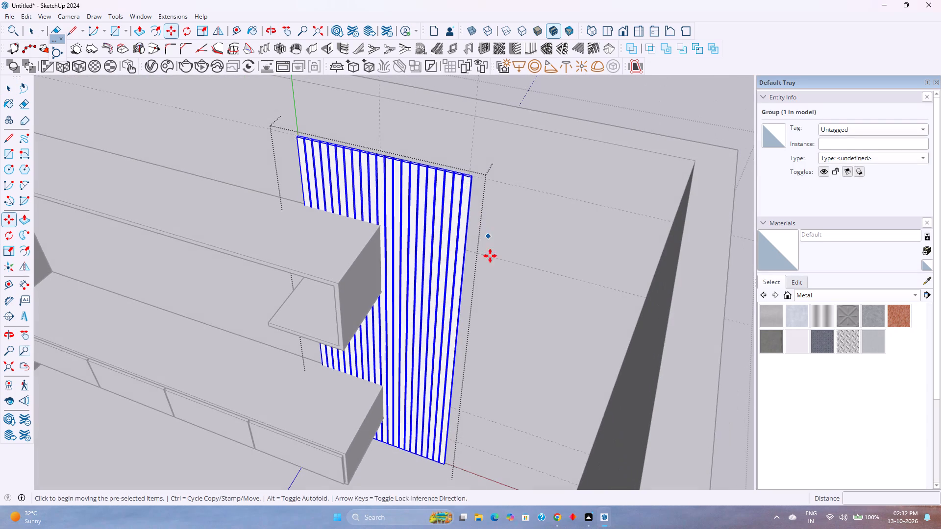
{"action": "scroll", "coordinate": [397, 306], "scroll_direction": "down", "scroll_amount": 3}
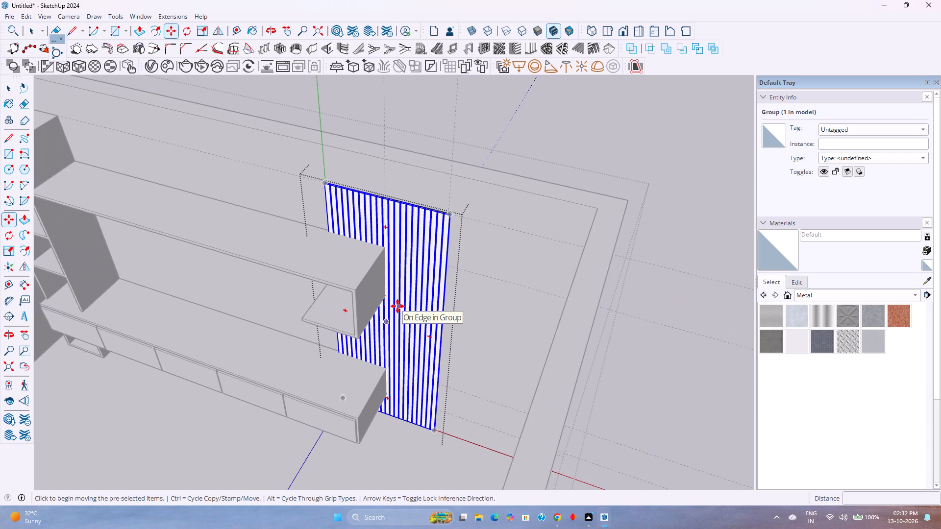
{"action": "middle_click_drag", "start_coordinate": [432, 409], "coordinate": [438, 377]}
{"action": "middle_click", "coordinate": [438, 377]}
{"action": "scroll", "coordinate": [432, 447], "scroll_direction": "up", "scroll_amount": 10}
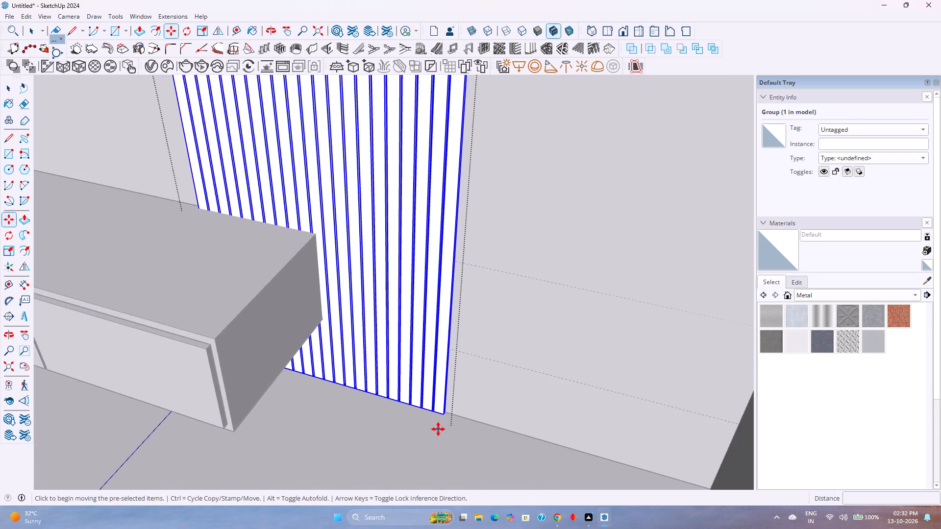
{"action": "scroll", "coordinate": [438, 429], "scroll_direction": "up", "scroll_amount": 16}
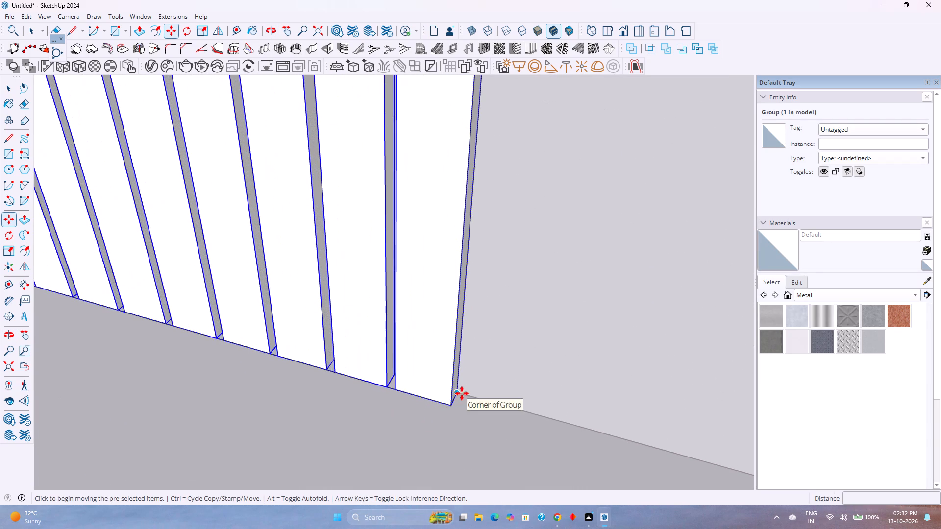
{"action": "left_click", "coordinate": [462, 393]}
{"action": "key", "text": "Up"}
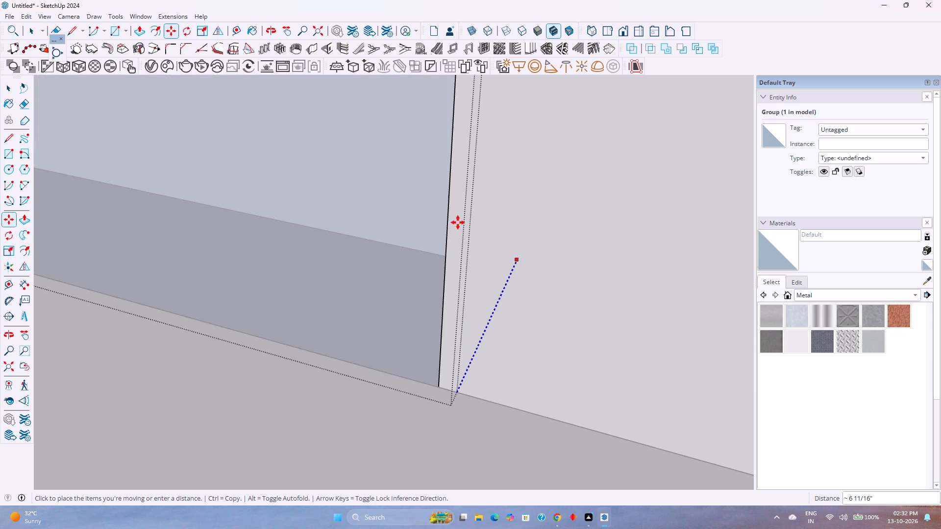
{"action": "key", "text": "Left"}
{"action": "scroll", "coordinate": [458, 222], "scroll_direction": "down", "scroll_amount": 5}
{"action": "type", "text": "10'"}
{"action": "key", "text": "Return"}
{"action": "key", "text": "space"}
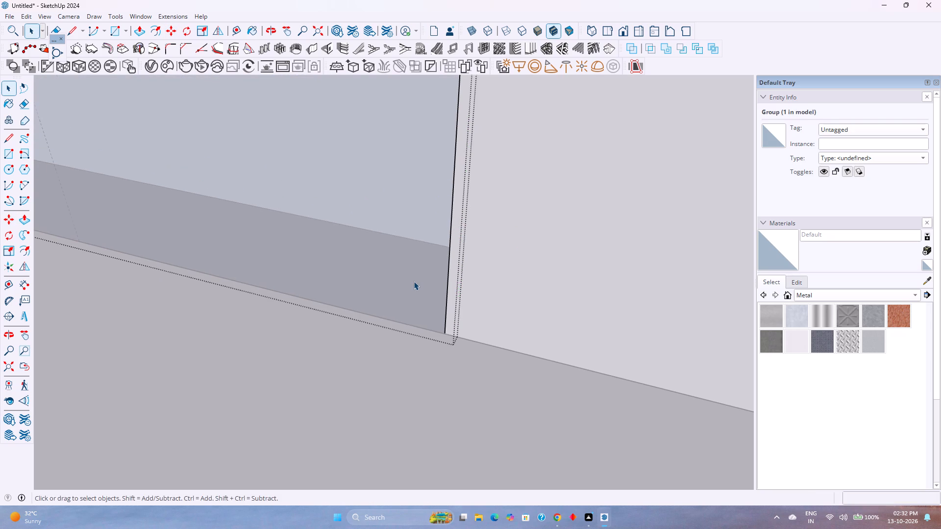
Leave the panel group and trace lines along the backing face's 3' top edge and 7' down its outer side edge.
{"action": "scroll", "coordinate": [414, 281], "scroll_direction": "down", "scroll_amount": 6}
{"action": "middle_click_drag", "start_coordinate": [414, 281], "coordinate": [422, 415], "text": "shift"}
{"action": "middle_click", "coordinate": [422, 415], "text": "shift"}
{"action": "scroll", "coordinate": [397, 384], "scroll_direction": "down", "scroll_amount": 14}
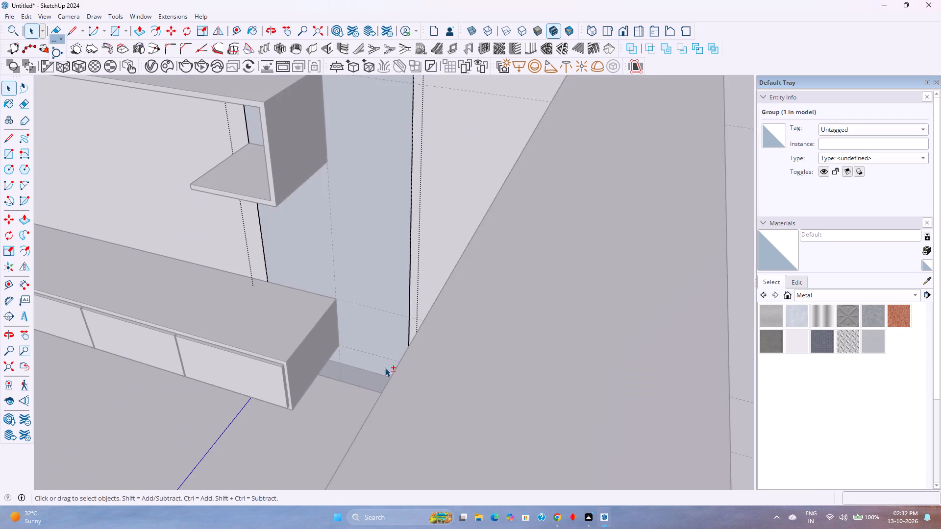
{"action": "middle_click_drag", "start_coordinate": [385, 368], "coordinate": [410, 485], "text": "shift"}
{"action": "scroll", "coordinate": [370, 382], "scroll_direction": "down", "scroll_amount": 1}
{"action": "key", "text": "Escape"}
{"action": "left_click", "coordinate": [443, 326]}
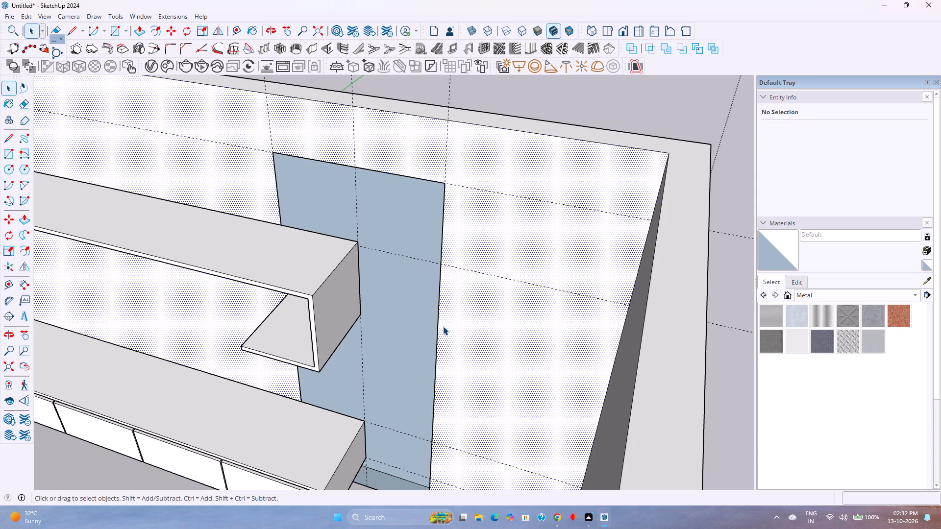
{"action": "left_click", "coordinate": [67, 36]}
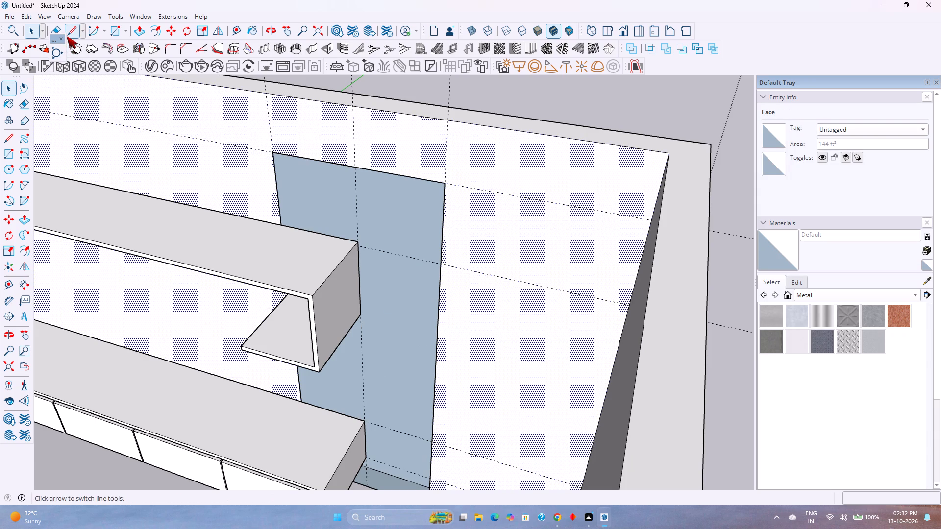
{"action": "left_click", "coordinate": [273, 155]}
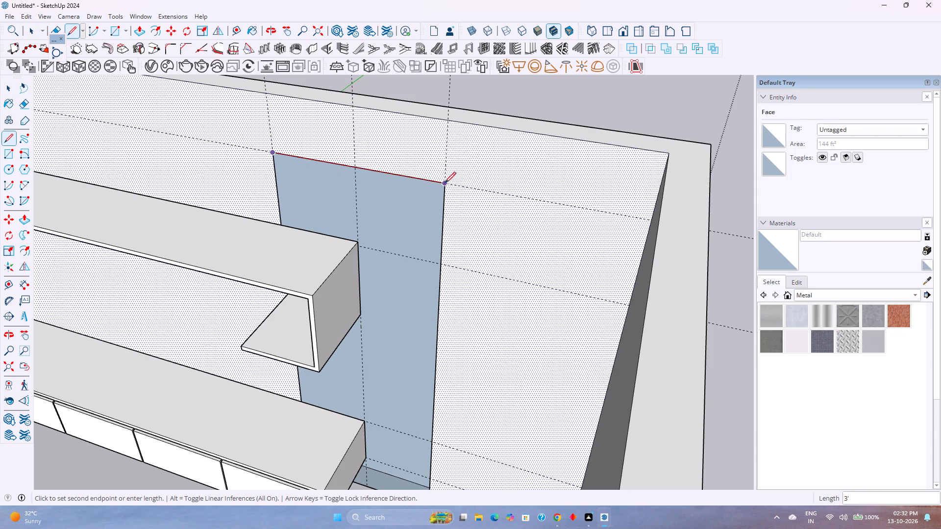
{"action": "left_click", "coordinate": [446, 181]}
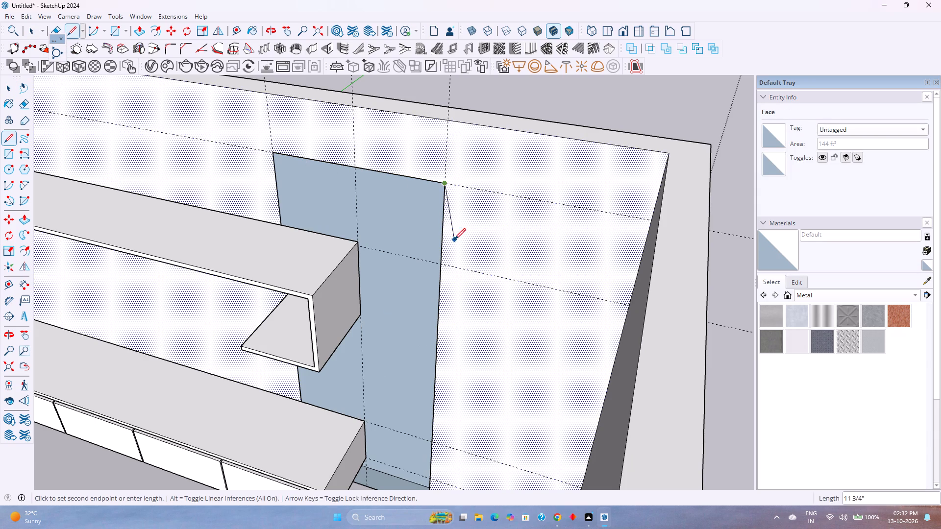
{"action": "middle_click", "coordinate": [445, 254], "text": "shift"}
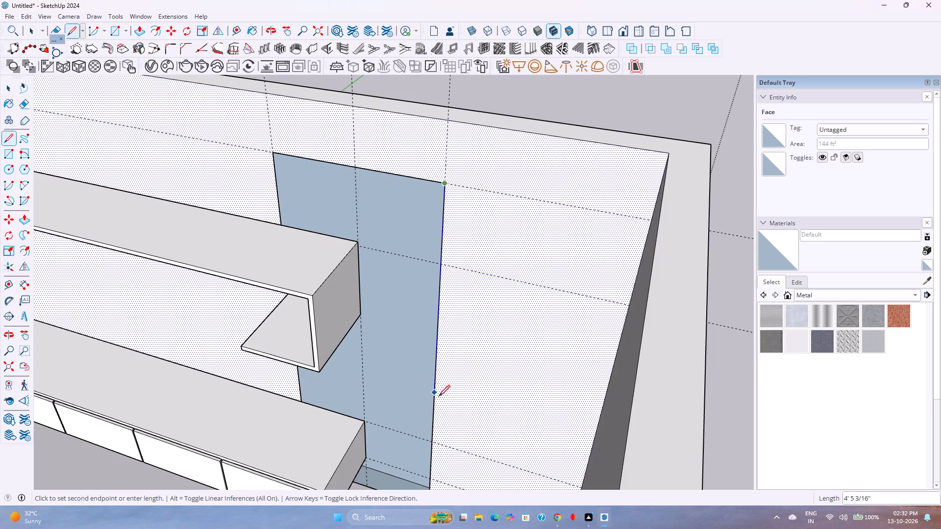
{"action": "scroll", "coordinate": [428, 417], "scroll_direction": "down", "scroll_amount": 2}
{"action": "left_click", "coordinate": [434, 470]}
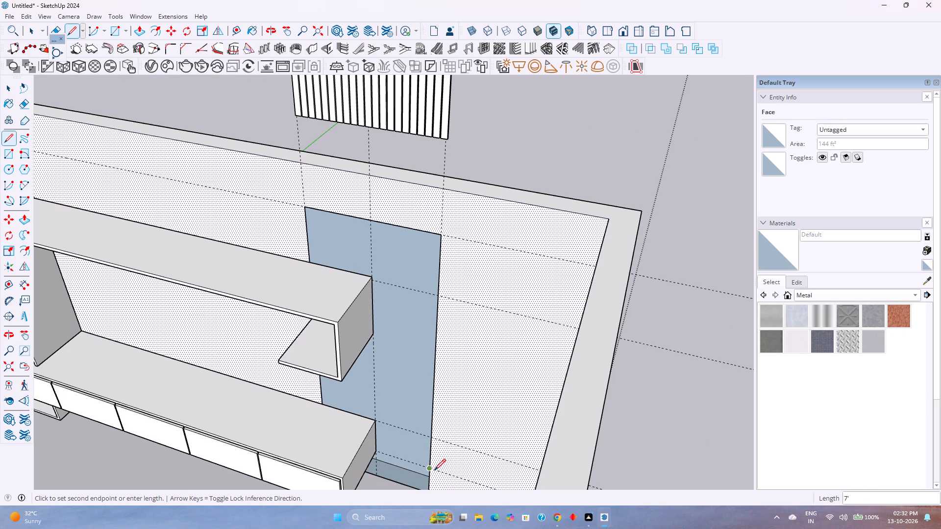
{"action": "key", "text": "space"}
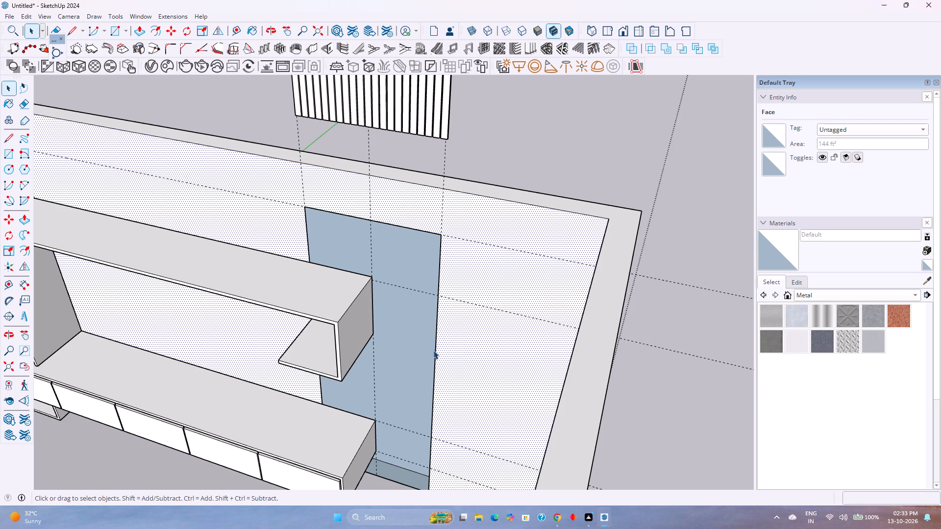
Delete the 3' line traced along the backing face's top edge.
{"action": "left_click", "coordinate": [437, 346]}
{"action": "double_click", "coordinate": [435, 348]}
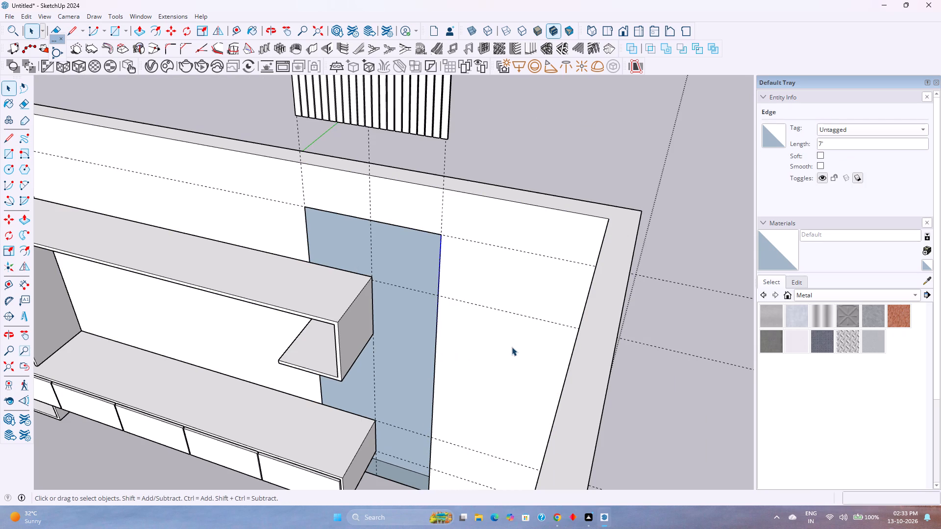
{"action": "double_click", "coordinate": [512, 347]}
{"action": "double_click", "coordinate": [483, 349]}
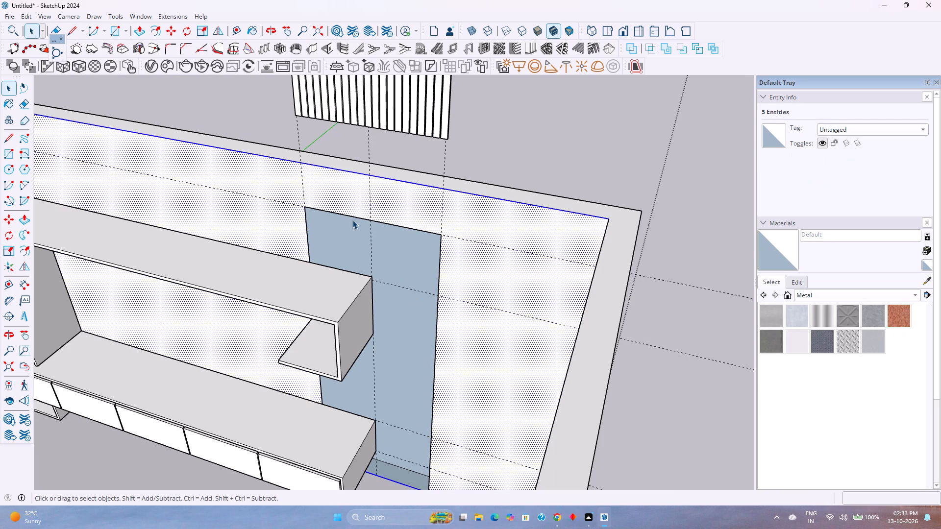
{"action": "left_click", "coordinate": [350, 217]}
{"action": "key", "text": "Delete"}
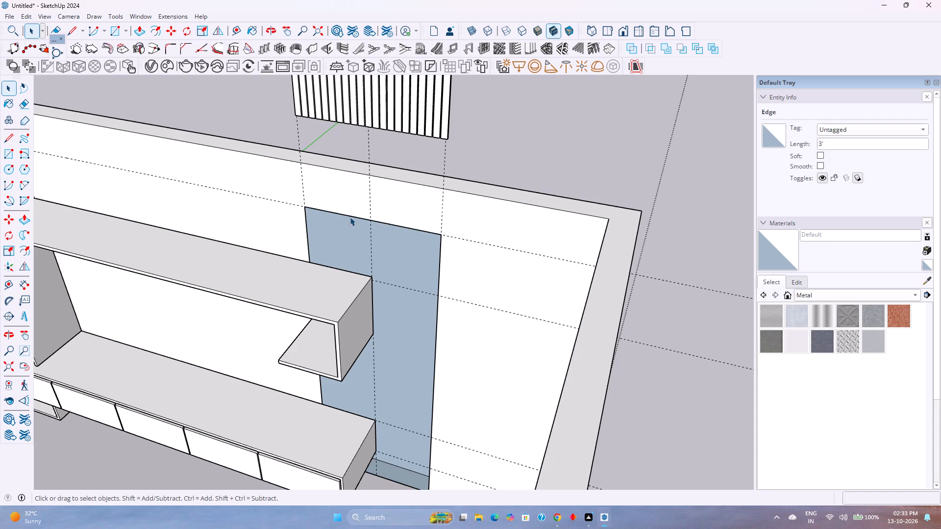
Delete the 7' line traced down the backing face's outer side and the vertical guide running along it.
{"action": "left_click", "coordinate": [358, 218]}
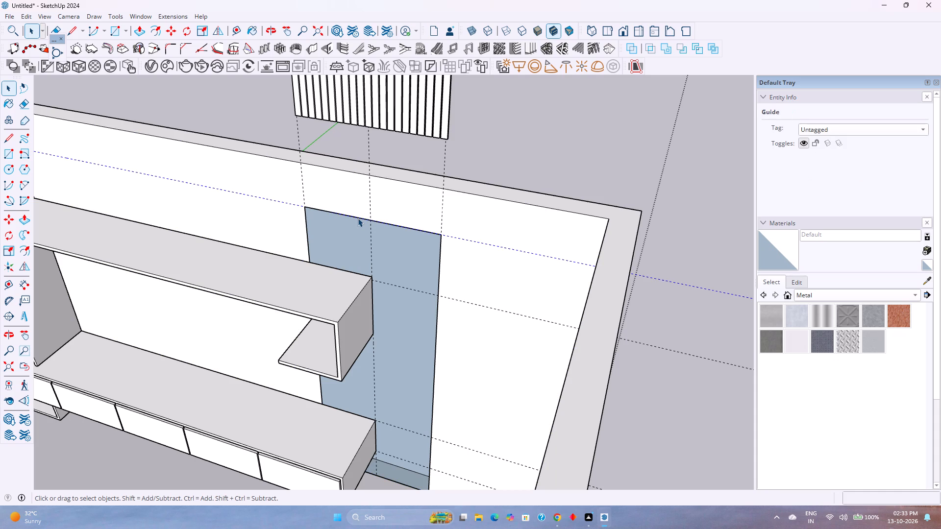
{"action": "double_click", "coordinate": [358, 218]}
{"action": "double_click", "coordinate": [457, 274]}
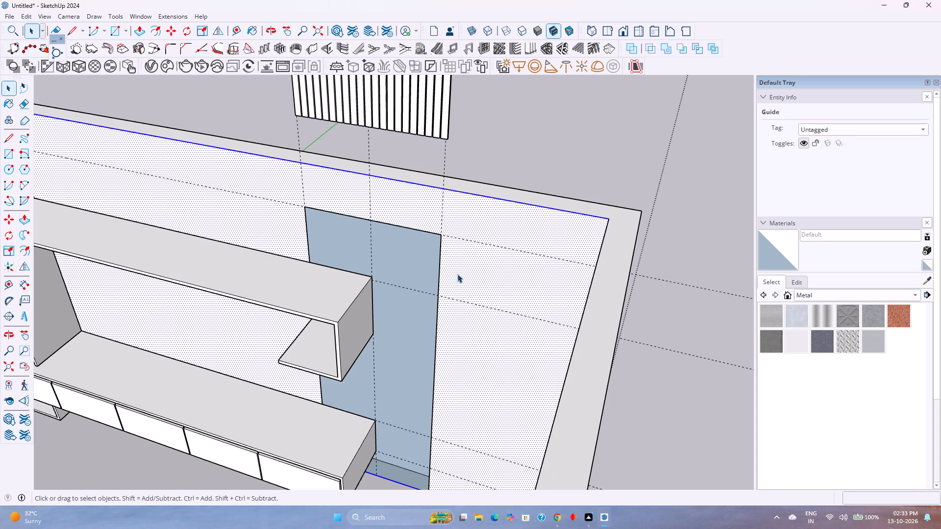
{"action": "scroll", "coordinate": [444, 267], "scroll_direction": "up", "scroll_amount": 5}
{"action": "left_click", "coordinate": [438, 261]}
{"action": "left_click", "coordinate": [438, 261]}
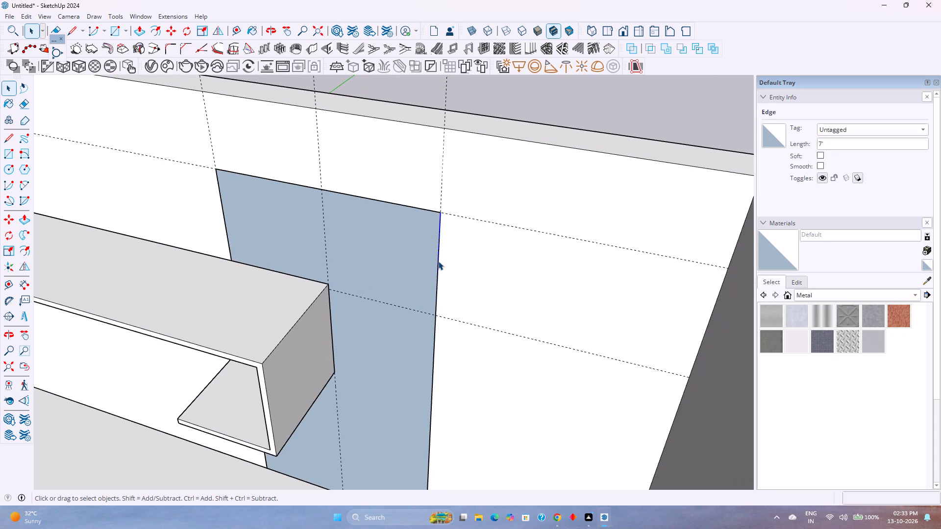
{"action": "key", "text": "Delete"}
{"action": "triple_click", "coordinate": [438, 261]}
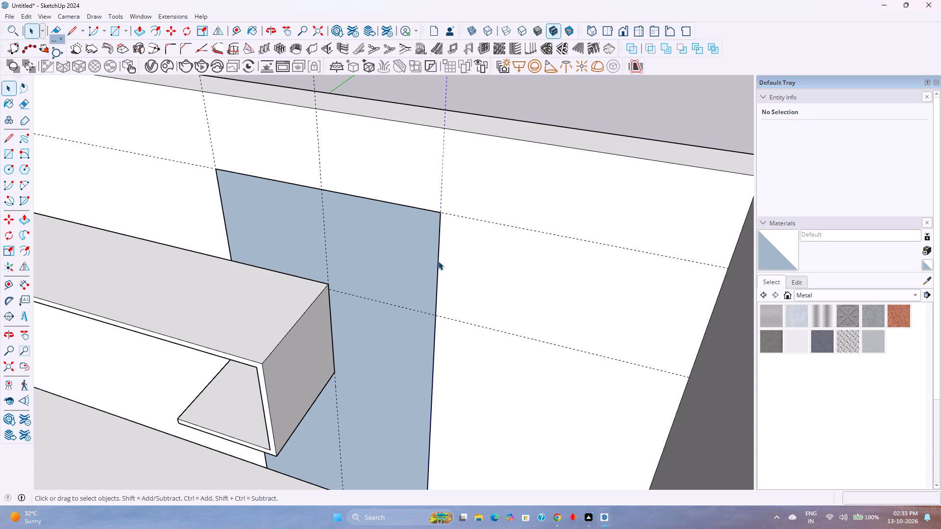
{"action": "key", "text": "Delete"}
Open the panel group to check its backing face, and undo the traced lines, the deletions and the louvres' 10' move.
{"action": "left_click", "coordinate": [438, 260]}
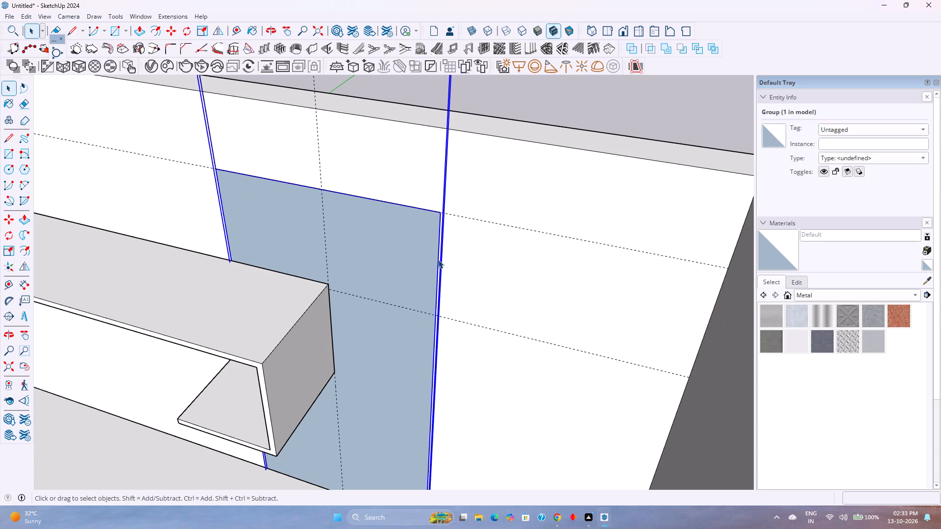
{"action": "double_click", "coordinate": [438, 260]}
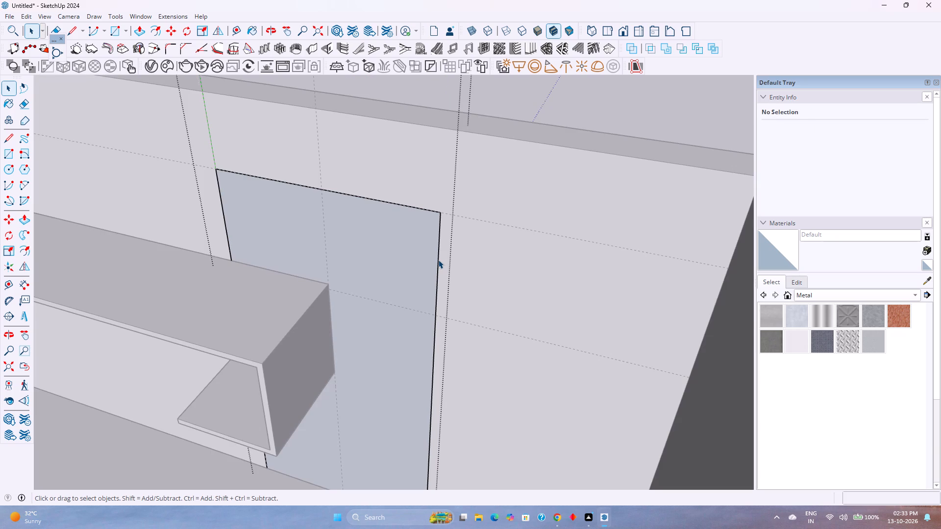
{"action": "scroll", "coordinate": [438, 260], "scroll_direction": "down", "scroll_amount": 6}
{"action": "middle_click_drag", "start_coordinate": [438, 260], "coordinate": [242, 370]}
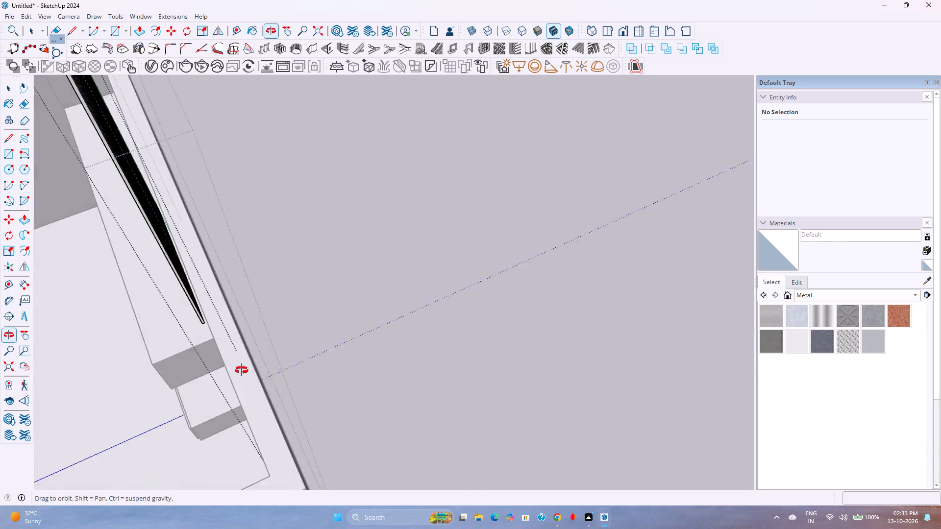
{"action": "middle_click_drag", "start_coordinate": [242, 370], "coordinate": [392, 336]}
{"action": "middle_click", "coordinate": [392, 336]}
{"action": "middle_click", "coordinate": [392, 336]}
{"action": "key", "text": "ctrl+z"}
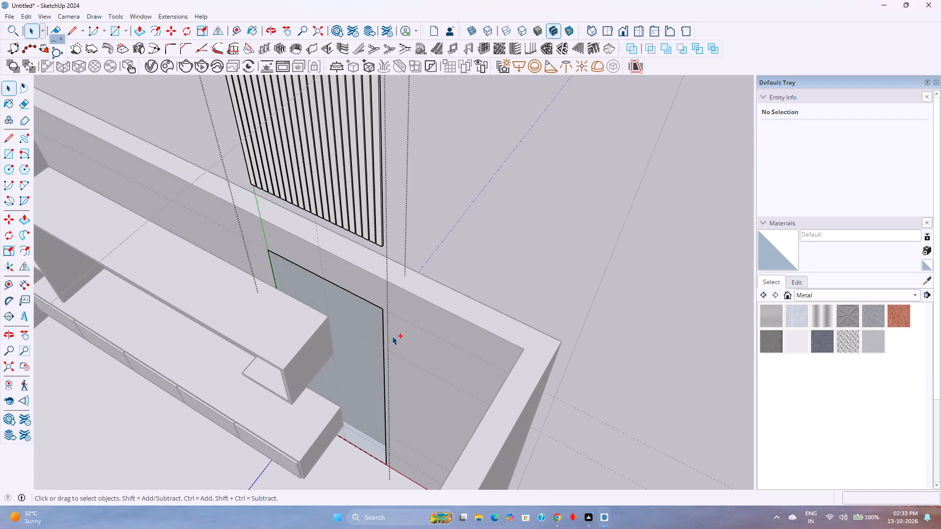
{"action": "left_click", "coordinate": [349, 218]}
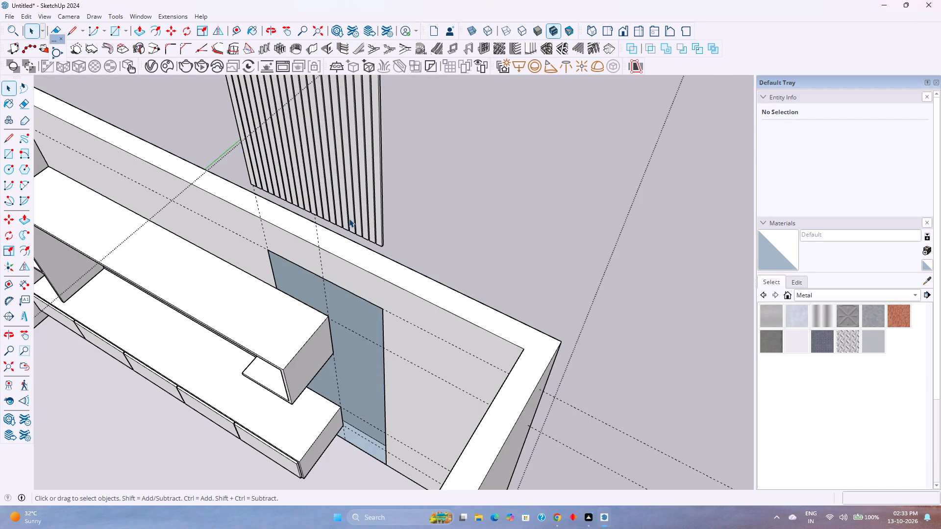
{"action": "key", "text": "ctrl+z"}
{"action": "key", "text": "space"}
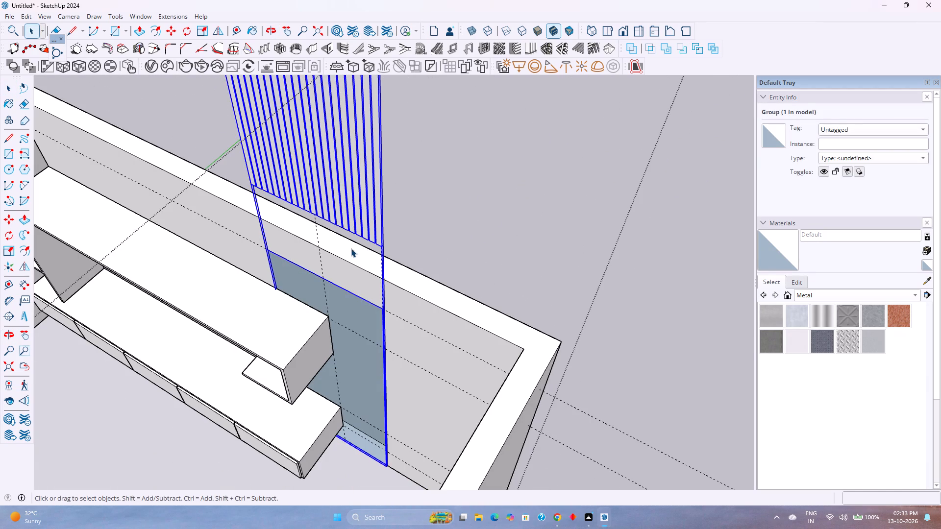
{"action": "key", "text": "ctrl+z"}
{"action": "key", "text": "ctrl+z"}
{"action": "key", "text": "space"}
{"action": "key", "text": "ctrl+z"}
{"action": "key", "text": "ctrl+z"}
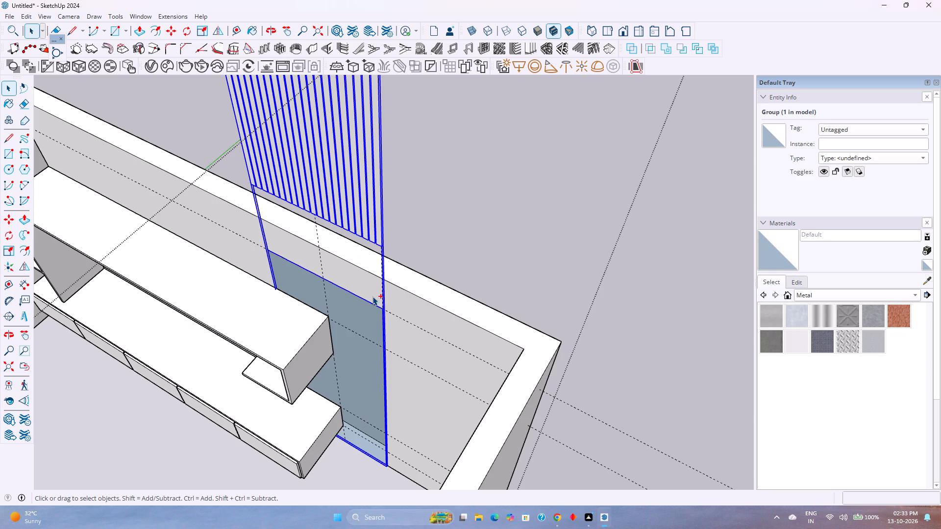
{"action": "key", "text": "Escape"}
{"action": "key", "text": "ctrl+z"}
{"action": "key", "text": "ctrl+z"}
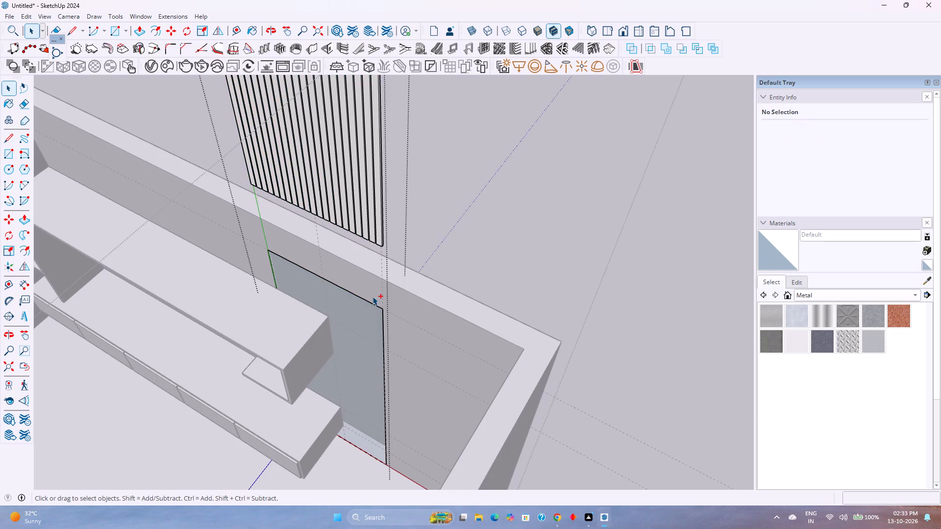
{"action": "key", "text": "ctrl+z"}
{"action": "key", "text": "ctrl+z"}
Move the group of louvres about 3' 3" along the blue axis, out behind the wall, and leave the panel group.
{"action": "key", "text": "m"}
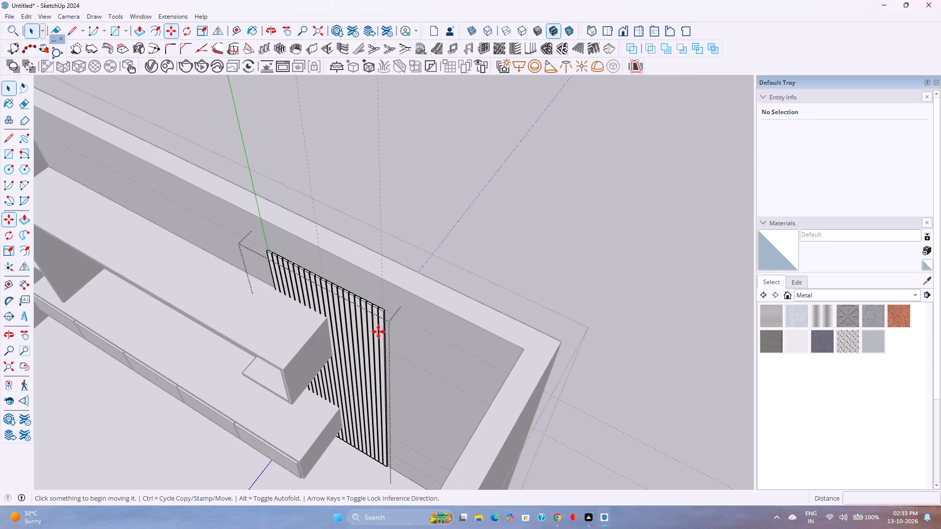
{"action": "left_click", "coordinate": [381, 316]}
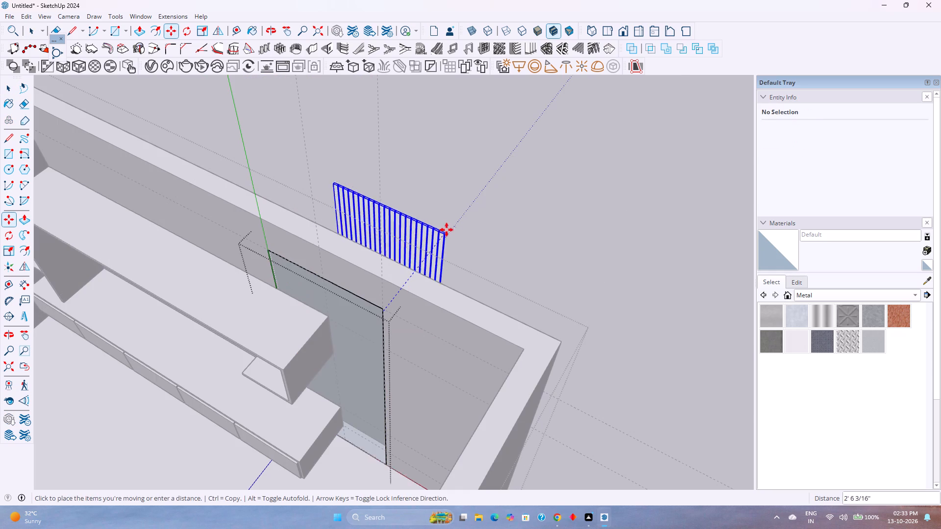
{"action": "left_click", "coordinate": [462, 216]}
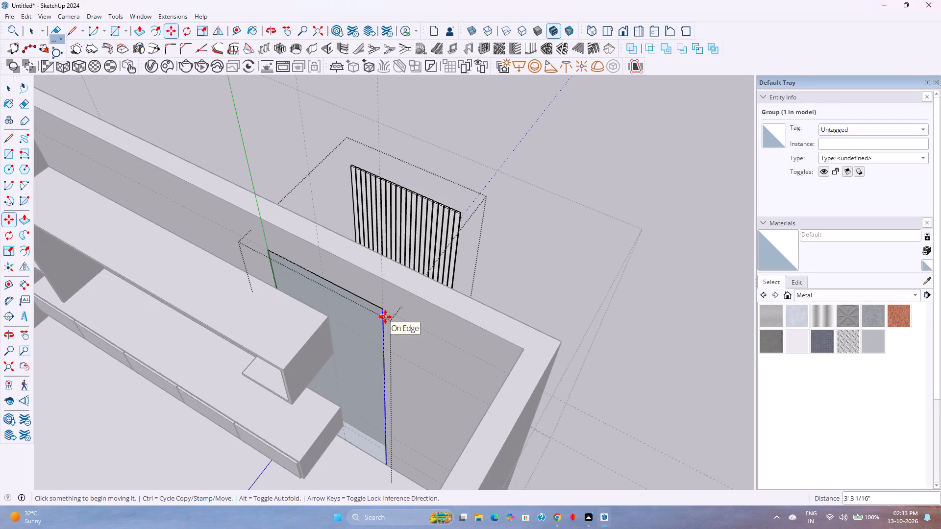
{"action": "key", "text": "space"}
{"action": "key", "text": "Escape"}
Move the whole louvre panel group 10' straight up along the blue axis, clear of the room wall.
{"action": "left_click", "coordinate": [441, 224]}
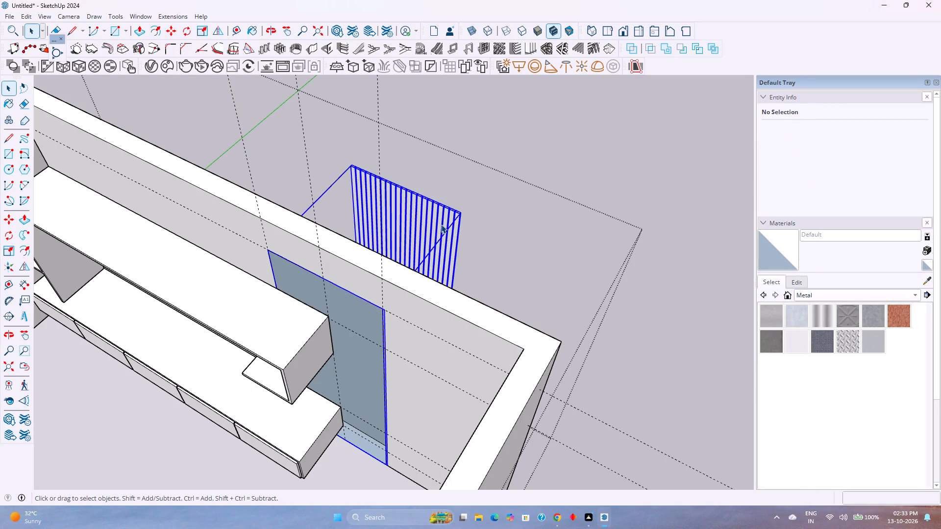
{"action": "key", "text": "m"}
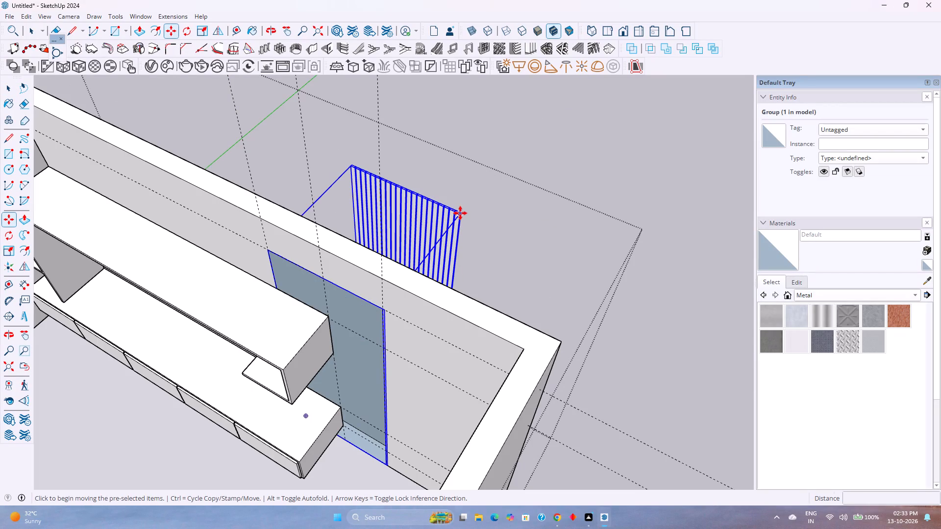
{"action": "left_click", "coordinate": [460, 213]}
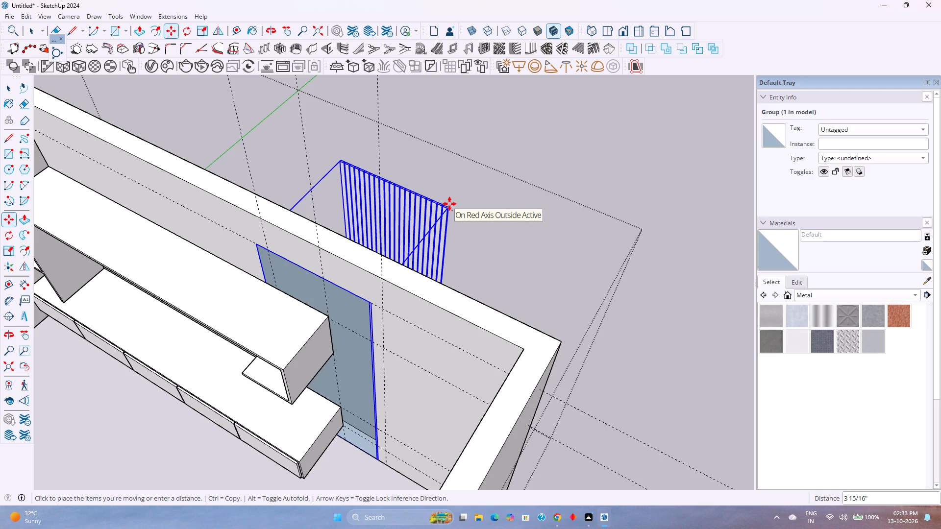
{"action": "scroll", "coordinate": [449, 204], "scroll_direction": "down", "scroll_amount": 1, "text": "shift"}
{"action": "middle_click_drag", "start_coordinate": [453, 206], "coordinate": [363, 310], "text": "shift"}
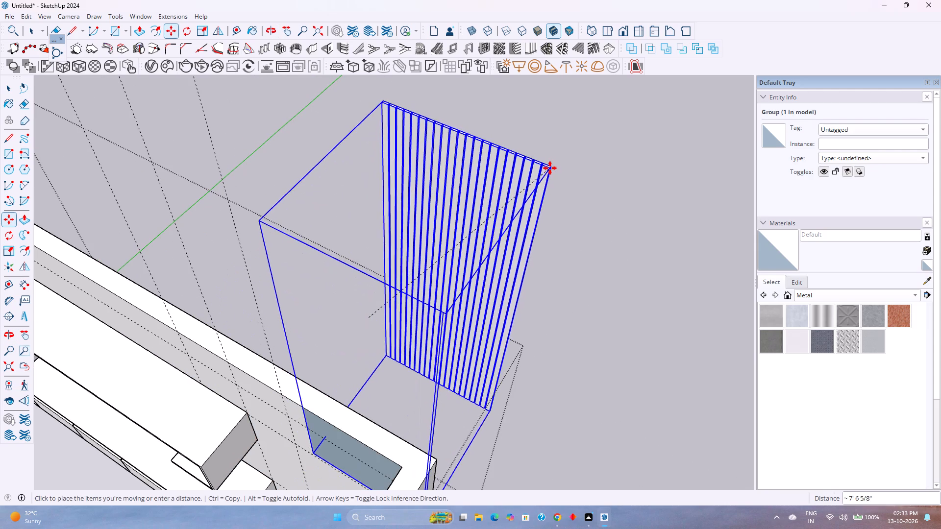
{"action": "key", "text": "Up"}
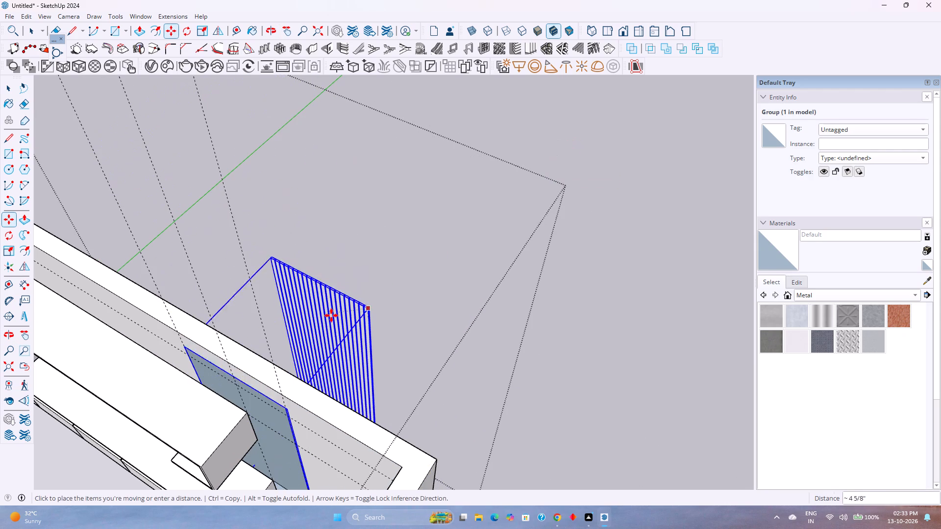
{"action": "scroll", "coordinate": [369, 196], "scroll_direction": "down", "scroll_amount": 5}
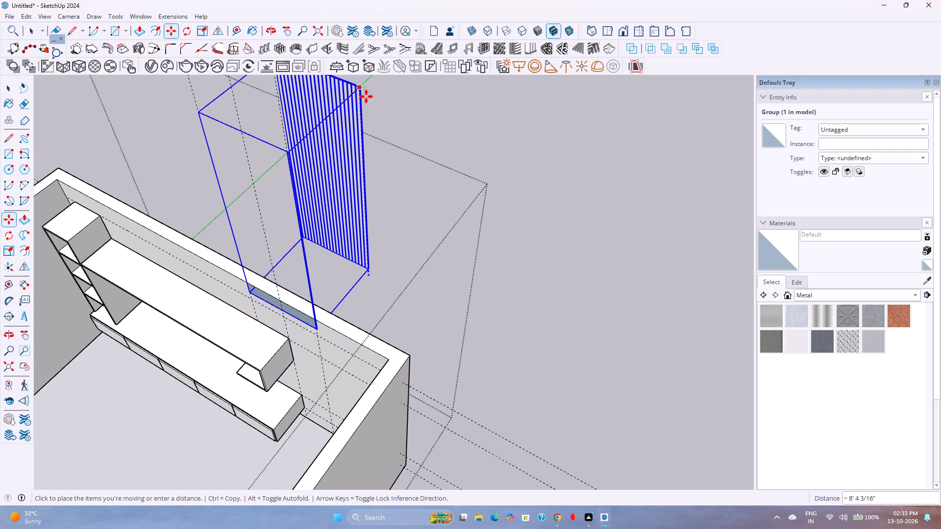
{"action": "middle_click_drag", "start_coordinate": [367, 166], "coordinate": [384, 278], "text": "shift"}
{"action": "middle_click_drag", "start_coordinate": [369, 289], "coordinate": [373, 211]}
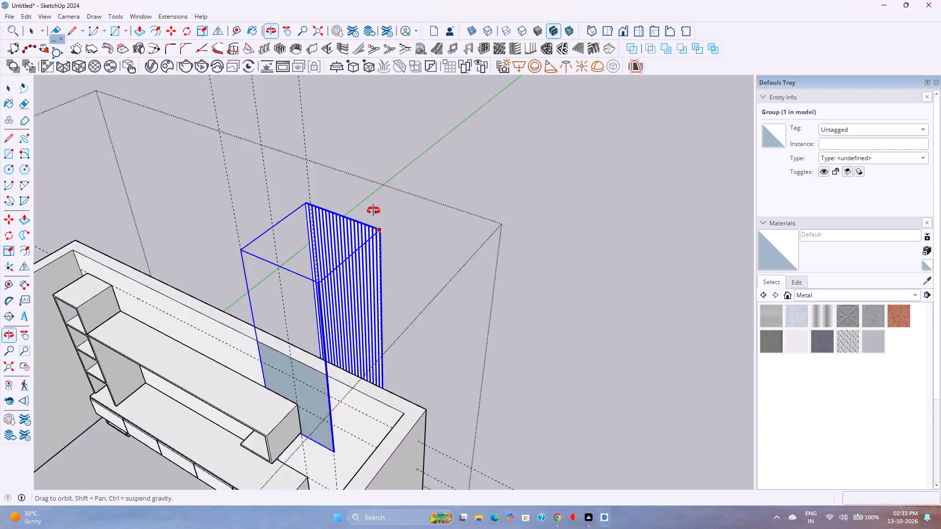
{"action": "middle_click_drag", "start_coordinate": [373, 211], "coordinate": [387, 185]}
{"action": "middle_click", "coordinate": [387, 185]}
{"action": "key", "text": "1"}
{"action": "type", "text": "0'"}
{"action": "key", "text": "Return"}
{"action": "key", "text": "space"}
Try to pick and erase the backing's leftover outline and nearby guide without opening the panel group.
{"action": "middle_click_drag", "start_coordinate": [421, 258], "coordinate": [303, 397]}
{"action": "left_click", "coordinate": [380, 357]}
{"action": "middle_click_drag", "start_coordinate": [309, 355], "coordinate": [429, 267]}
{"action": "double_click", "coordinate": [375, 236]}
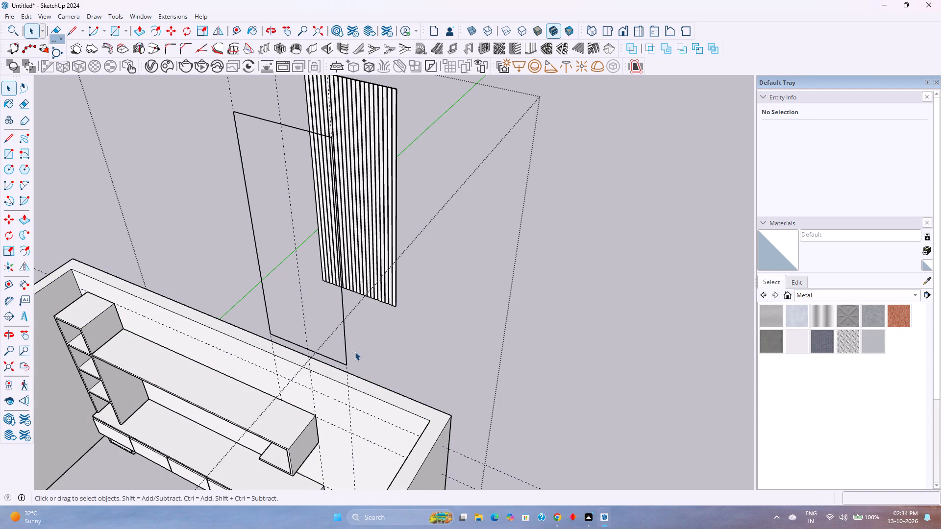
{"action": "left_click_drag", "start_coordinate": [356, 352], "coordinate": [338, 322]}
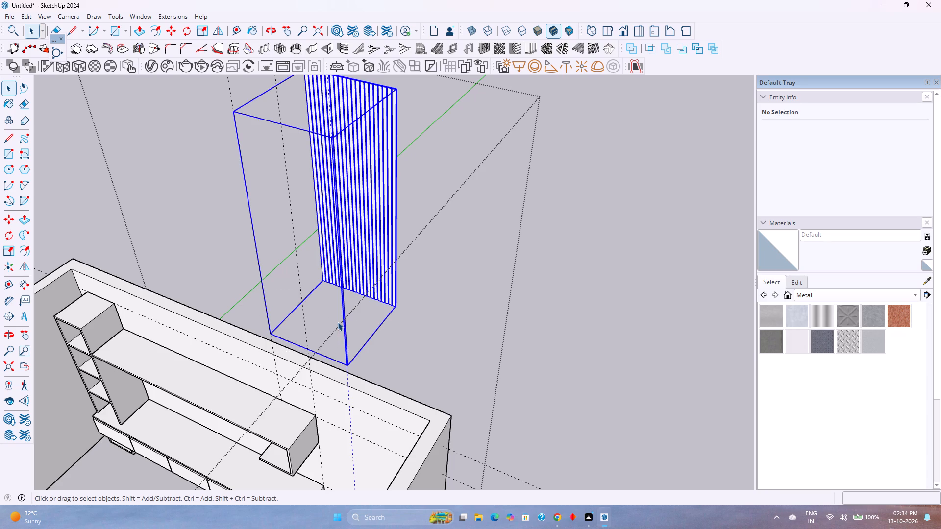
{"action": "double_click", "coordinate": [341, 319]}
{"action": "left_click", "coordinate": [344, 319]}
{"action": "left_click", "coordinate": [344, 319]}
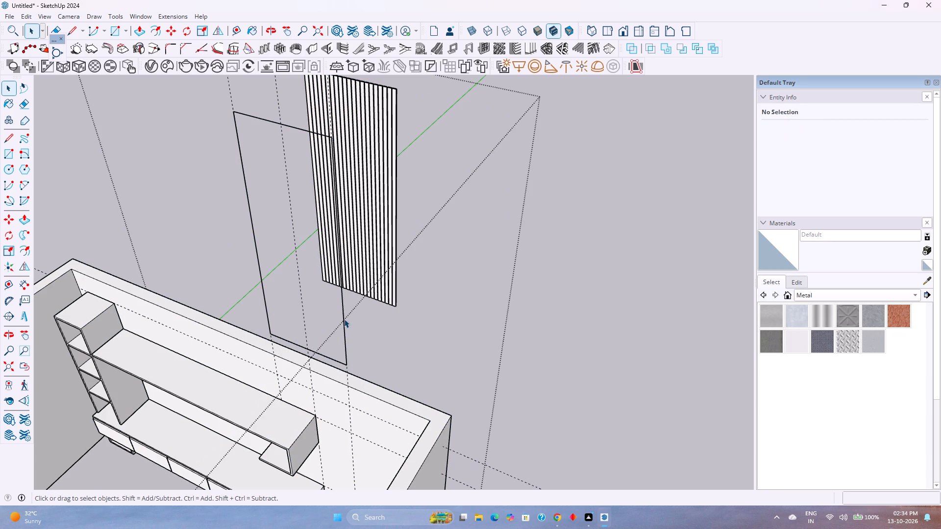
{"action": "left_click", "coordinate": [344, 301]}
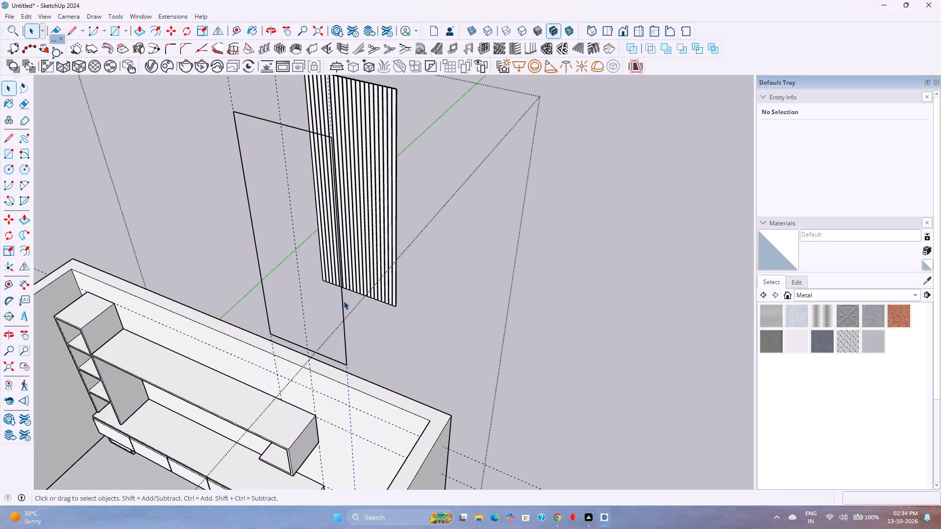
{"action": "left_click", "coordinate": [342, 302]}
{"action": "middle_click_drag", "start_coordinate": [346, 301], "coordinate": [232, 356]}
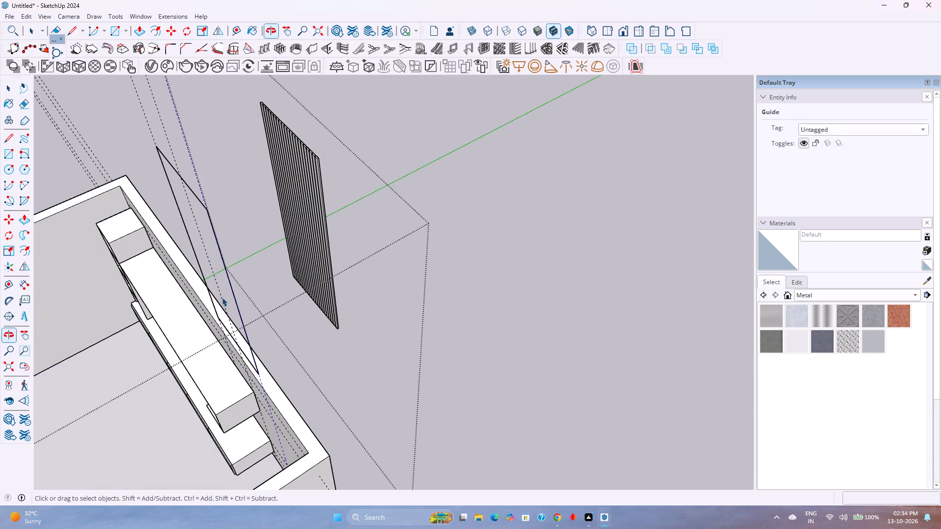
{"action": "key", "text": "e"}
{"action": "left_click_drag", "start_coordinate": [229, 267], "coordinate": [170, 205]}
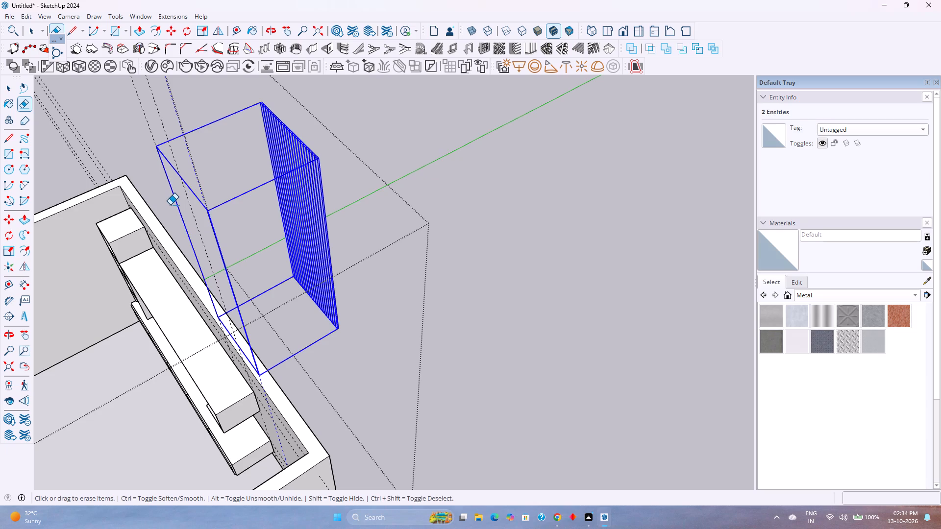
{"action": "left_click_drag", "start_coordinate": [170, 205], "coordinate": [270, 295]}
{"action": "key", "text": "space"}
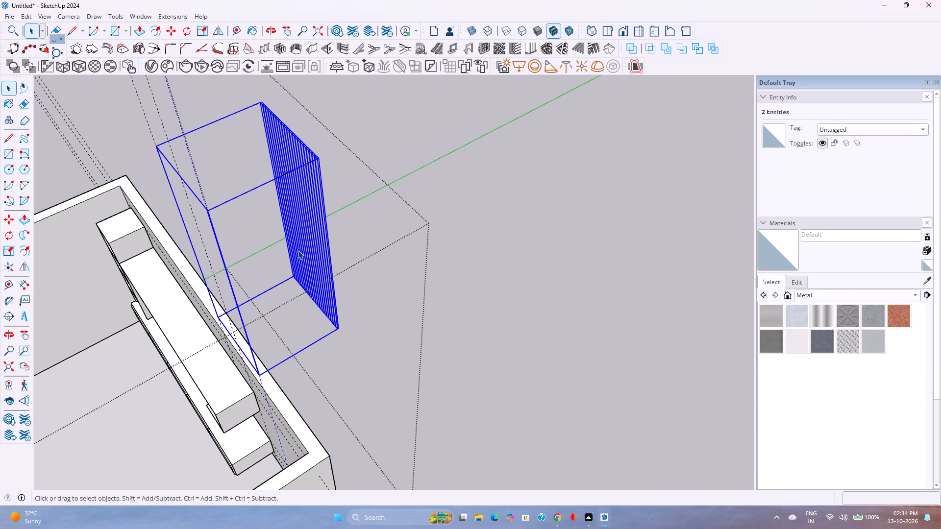
Open the panel group and erase the backing's leftover outline edges, leaving only the louvres.
{"action": "double_click", "coordinate": [298, 250]}
{"action": "left_click", "coordinate": [217, 245]}
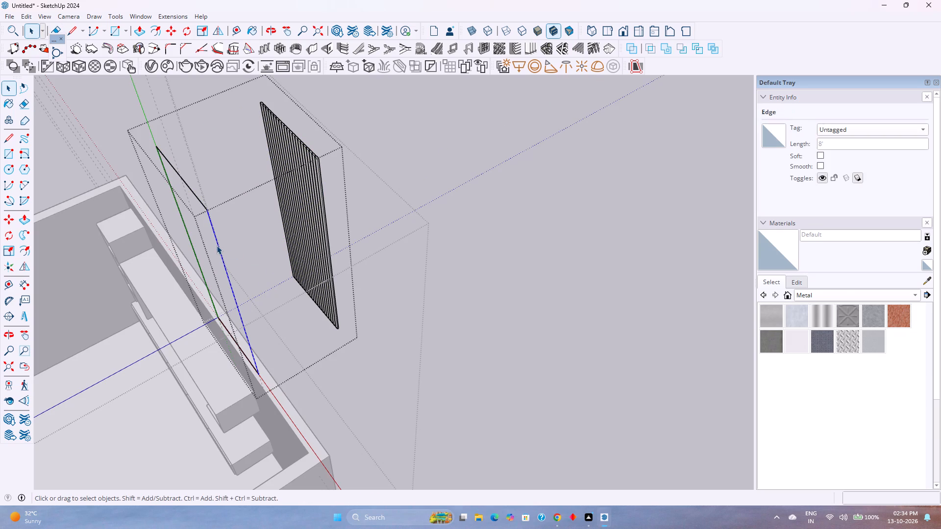
{"action": "key", "text": "Delete"}
{"action": "middle_click_drag", "start_coordinate": [221, 255], "coordinate": [354, 218]}
{"action": "middle_click_drag", "start_coordinate": [354, 218], "coordinate": [274, 280]}
{"action": "middle_click", "coordinate": [274, 280]}
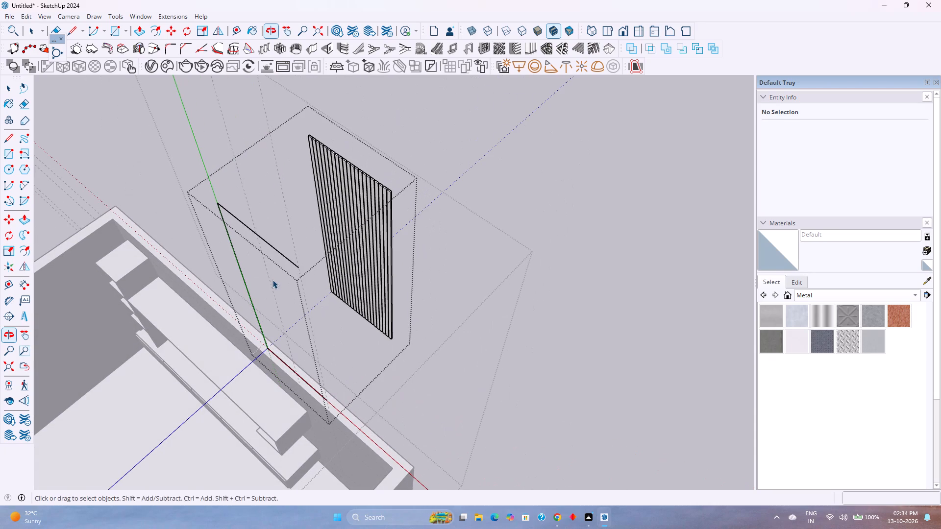
{"action": "key", "text": "e"}
{"action": "left_click_drag", "start_coordinate": [248, 212], "coordinate": [226, 235]}
{"action": "middle_click_drag", "start_coordinate": [285, 376], "coordinate": [349, 295]}
{"action": "left_click", "coordinate": [347, 310]}
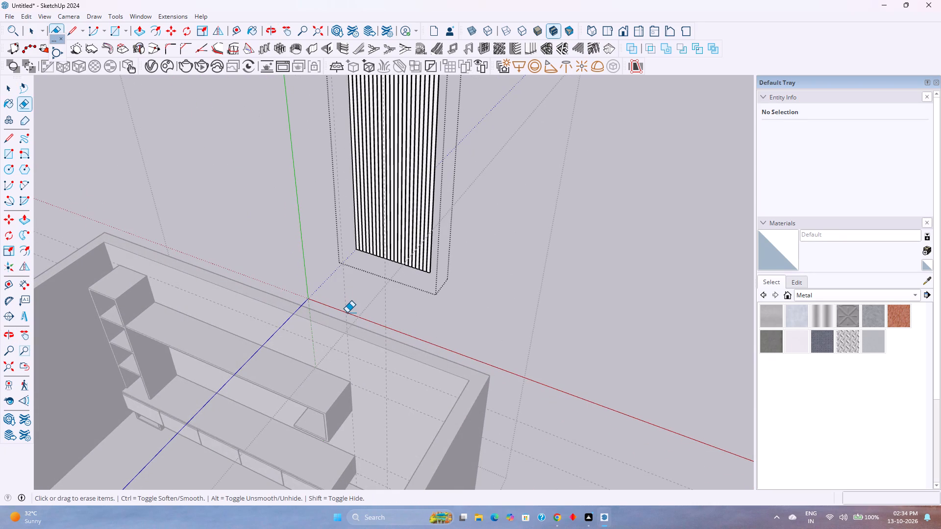
{"action": "key", "text": "space"}
Open the second louvre from the panel's outer end and push its broad room-facing face in by 1/4".
{"action": "middle_click_drag", "start_coordinate": [415, 291], "coordinate": [231, 461]}
{"action": "scroll", "coordinate": [257, 323], "scroll_direction": "up", "scroll_amount": 2}
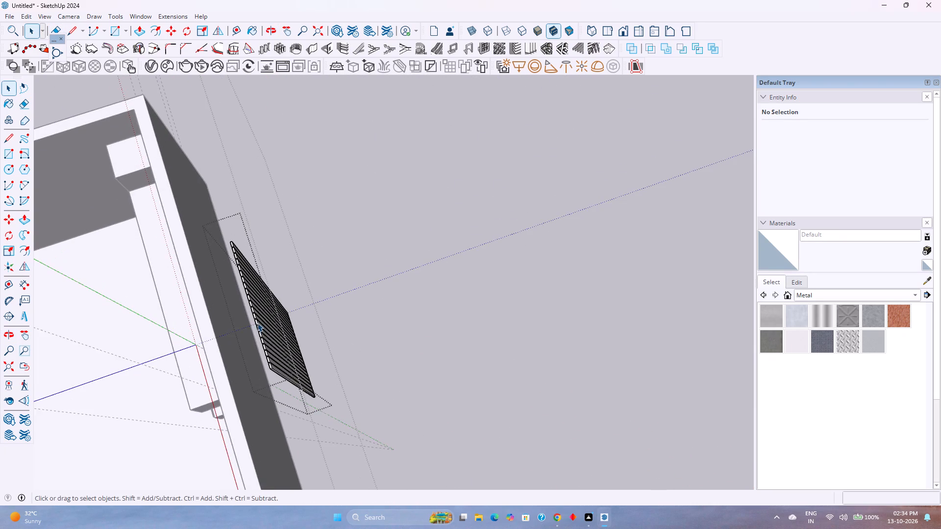
{"action": "scroll", "coordinate": [294, 321], "scroll_direction": "up", "scroll_amount": 4}
{"action": "middle_click_drag", "start_coordinate": [269, 340], "coordinate": [303, 331]}
{"action": "scroll", "coordinate": [306, 324], "scroll_direction": "up", "scroll_amount": 2}
{"action": "scroll", "coordinate": [263, 340], "scroll_direction": "up", "scroll_amount": 2}
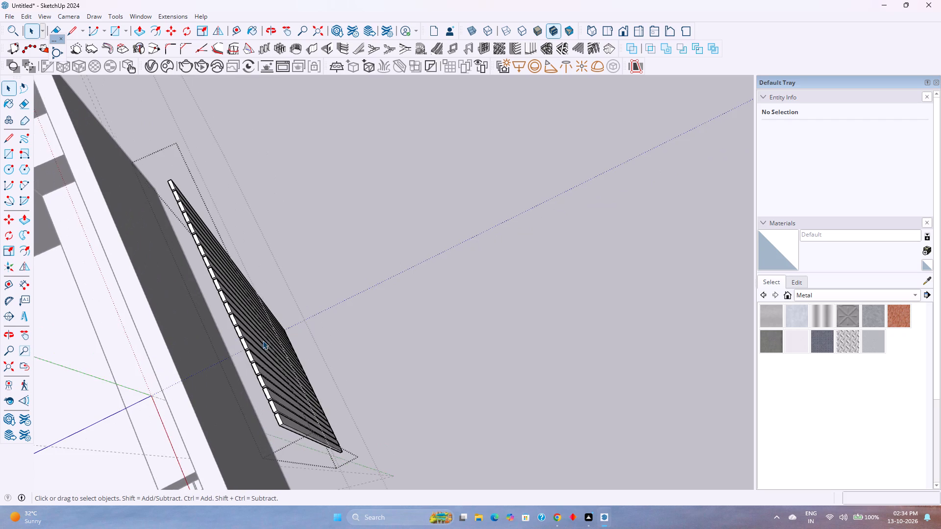
{"action": "scroll", "coordinate": [261, 342], "scroll_direction": "up", "scroll_amount": 4}
{"action": "middle_click_drag", "start_coordinate": [241, 350], "coordinate": [358, 325]}
{"action": "scroll", "coordinate": [358, 325], "scroll_direction": "down", "scroll_amount": 3}
{"action": "middle_click_drag", "start_coordinate": [346, 433], "coordinate": [346, 433]}
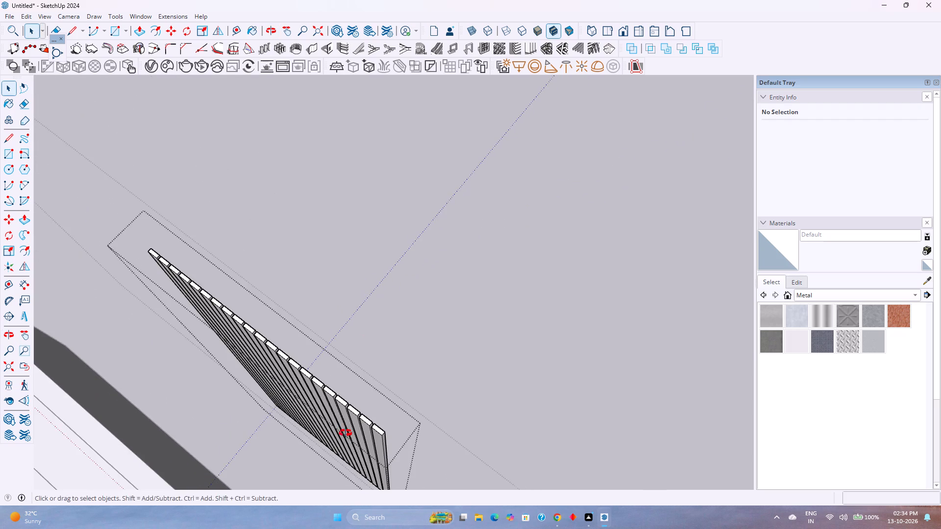
{"action": "middle_click_drag", "start_coordinate": [346, 433], "coordinate": [404, 332]}
{"action": "scroll", "coordinate": [420, 380], "scroll_direction": "up", "scroll_amount": 5}
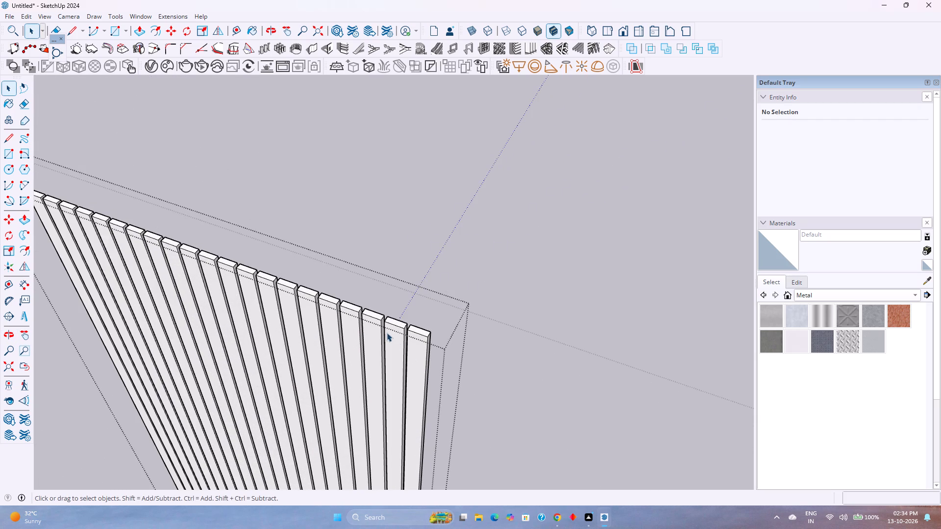
{"action": "double_click", "coordinate": [394, 342]}
{"action": "scroll", "coordinate": [395, 342], "scroll_direction": "up", "scroll_amount": 4}
{"action": "double_click", "coordinate": [395, 342]}
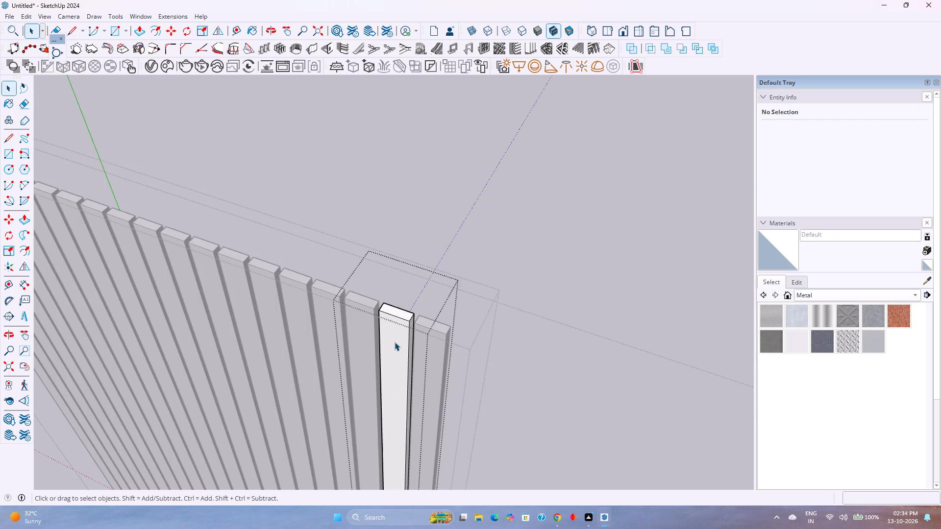
{"action": "scroll", "coordinate": [395, 342], "scroll_direction": "up", "scroll_amount": 8}
{"action": "key", "text": "p"}
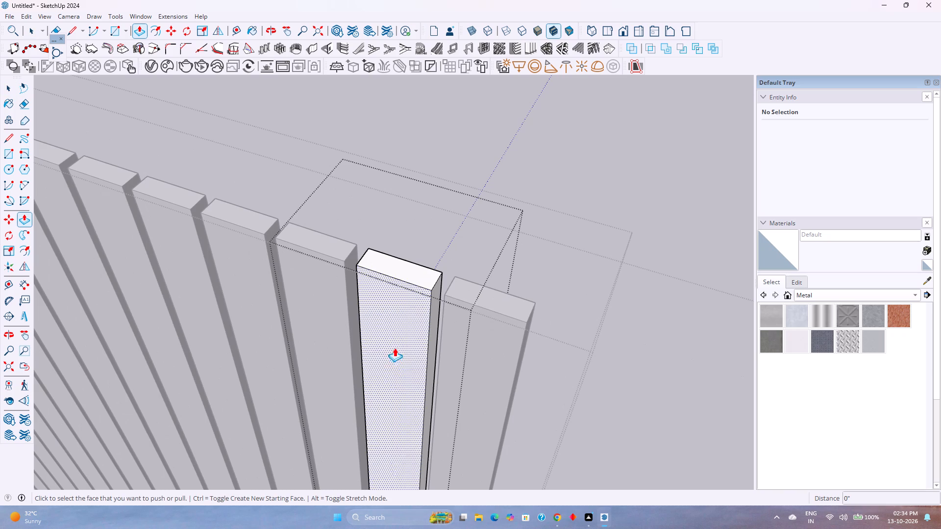
{"action": "left_click", "coordinate": [397, 361]}
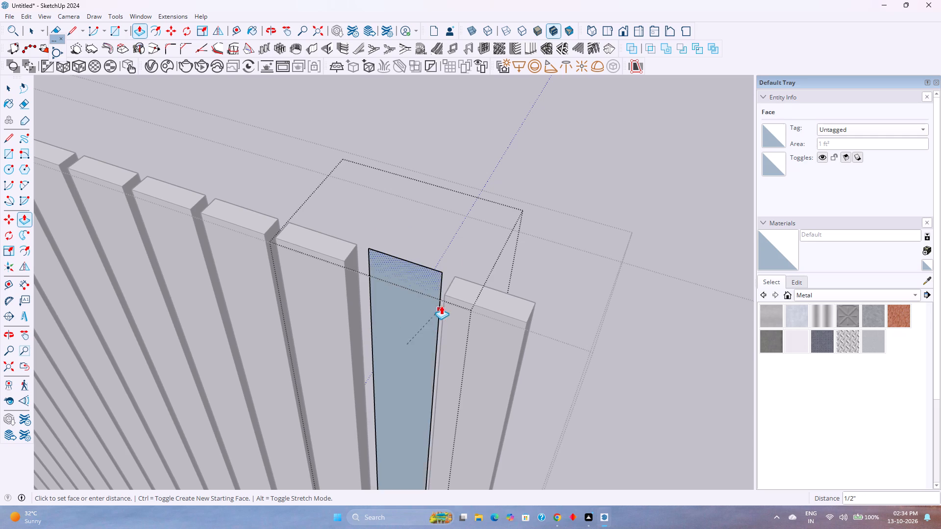
{"action": "left_click", "coordinate": [450, 289]}
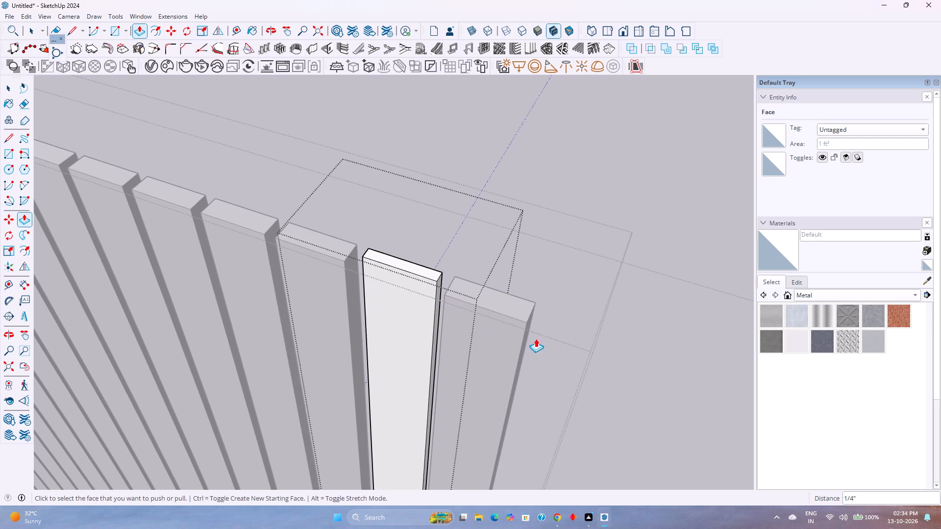
{"action": "key", "text": "Escape"}
{"action": "key", "text": "space"}
{"action": "key", "text": "Escape"}
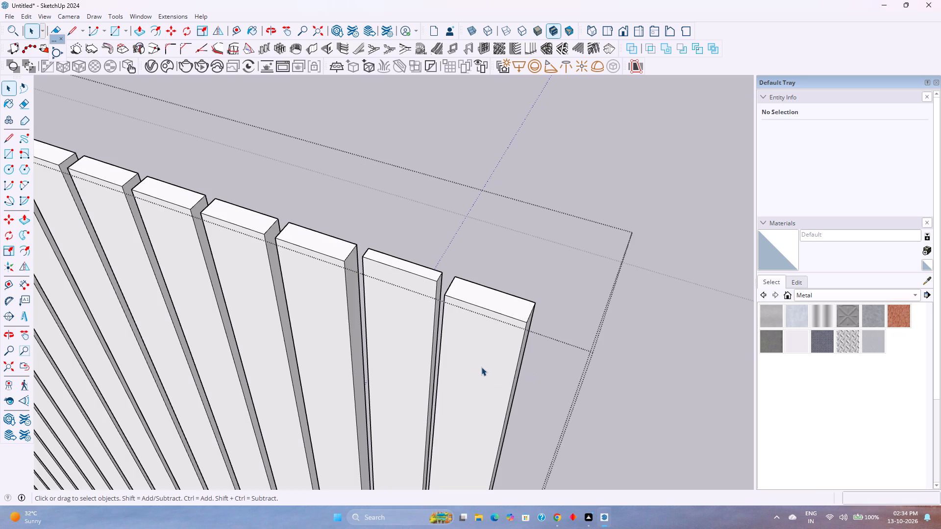
Push the broad face of the outermost end louvre in by the same 1/4" and leave that louvre.
{"action": "double_click", "coordinate": [480, 366]}
{"action": "key", "text": "p"}
{"action": "double_click", "coordinate": [480, 365]}
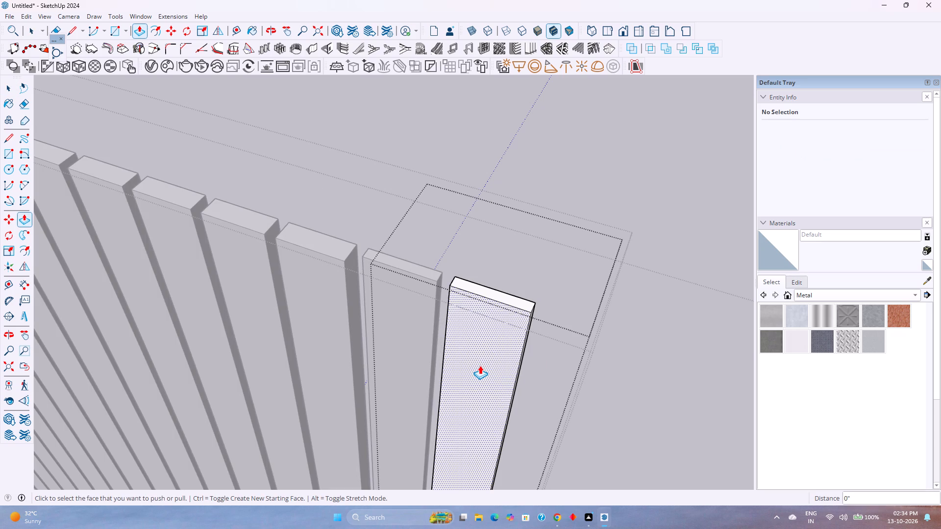
{"action": "key", "text": "Escape"}
{"action": "key", "text": "Escape"}
{"action": "key", "text": "space"}
{"action": "key", "text": "Escape"}
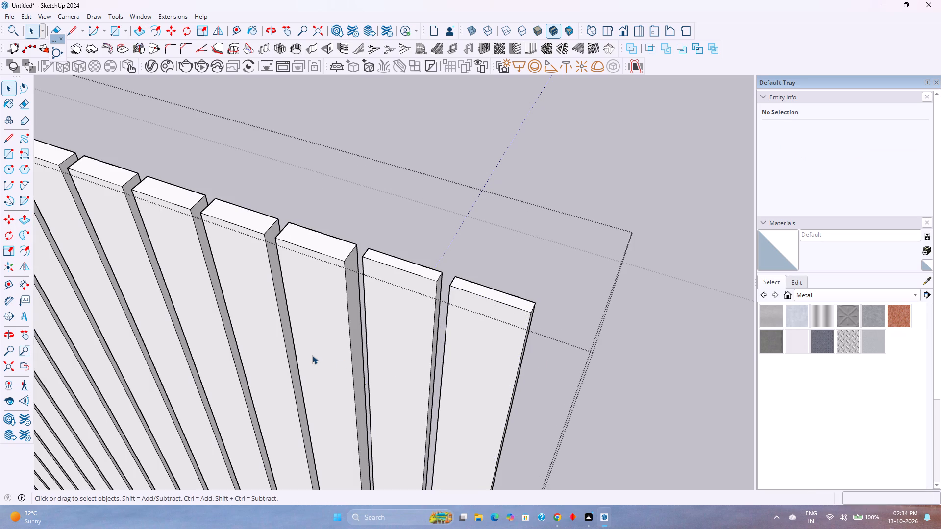
Push the broad face of the third louvre from the end in by the same 1/4" and leave it.
{"action": "double_click", "coordinate": [312, 355]}
{"action": "key", "text": "p"}
{"action": "double_click", "coordinate": [318, 346]}
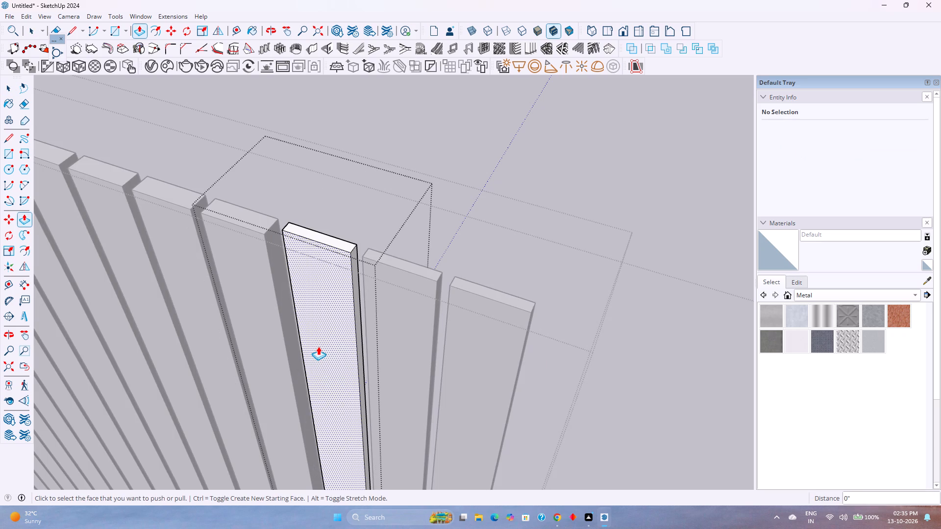
{"action": "key", "text": "Escape"}
{"action": "key", "text": "space"}
{"action": "key", "text": "Escape"}
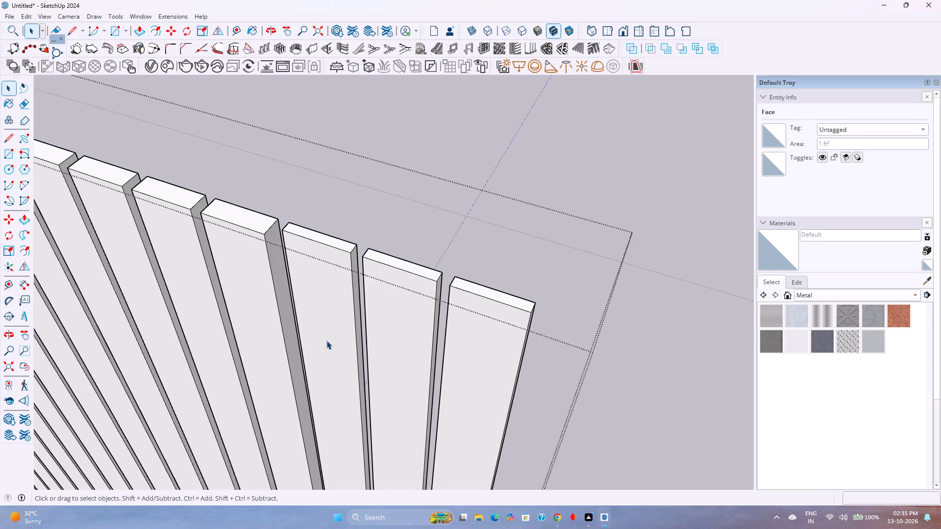
Push the broad face of the fourth louvre from the end in by 1/4" and leave that louvre.
{"action": "middle_click_drag", "start_coordinate": [327, 340], "coordinate": [496, 407], "text": "shift"}
{"action": "middle_click", "coordinate": [496, 407], "text": "shift"}
{"action": "left_click", "coordinate": [421, 367]}
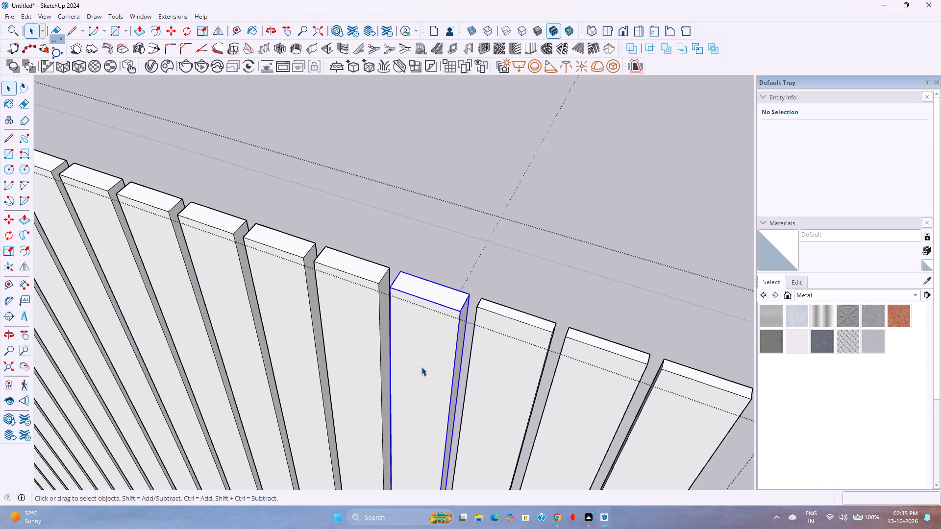
{"action": "double_click", "coordinate": [421, 367]}
{"action": "key", "text": "p"}
{"action": "left_click", "coordinate": [421, 367]}
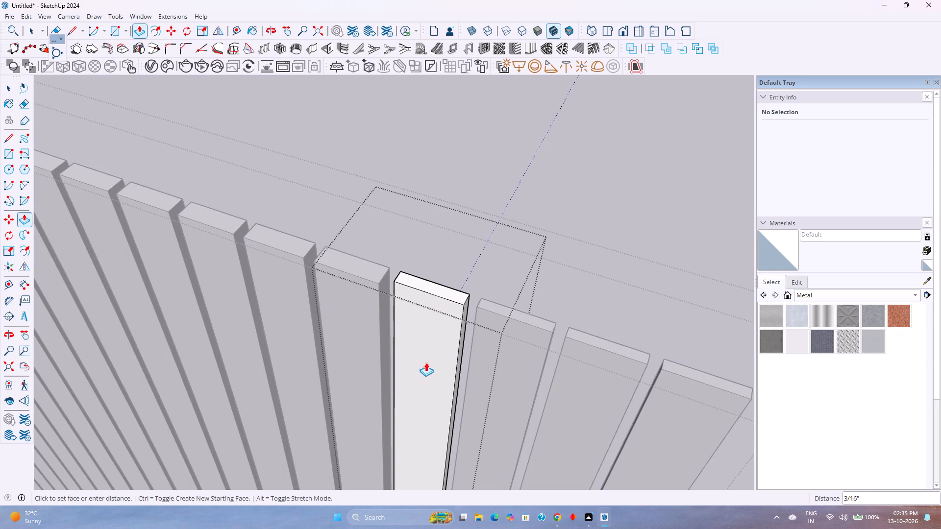
{"action": "left_click", "coordinate": [429, 359]}
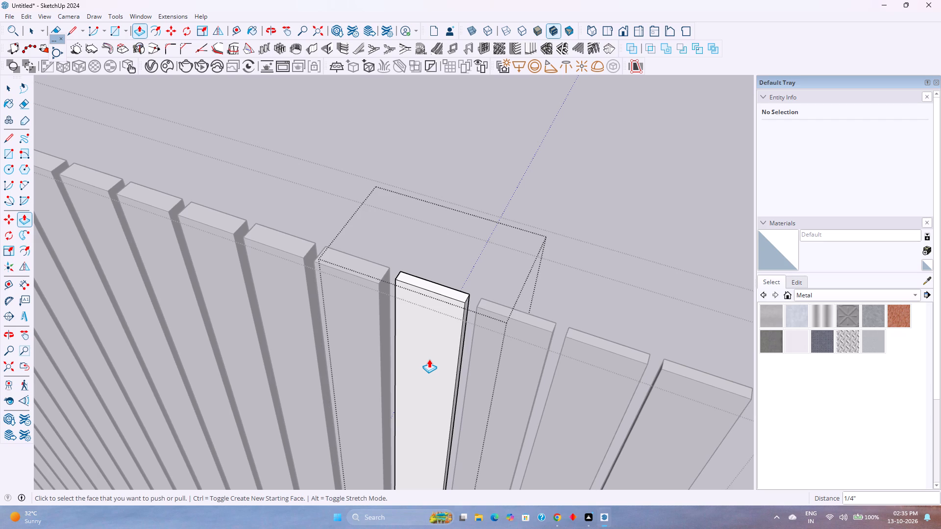
{"action": "key", "text": "Escape"}
{"action": "key", "text": "space"}
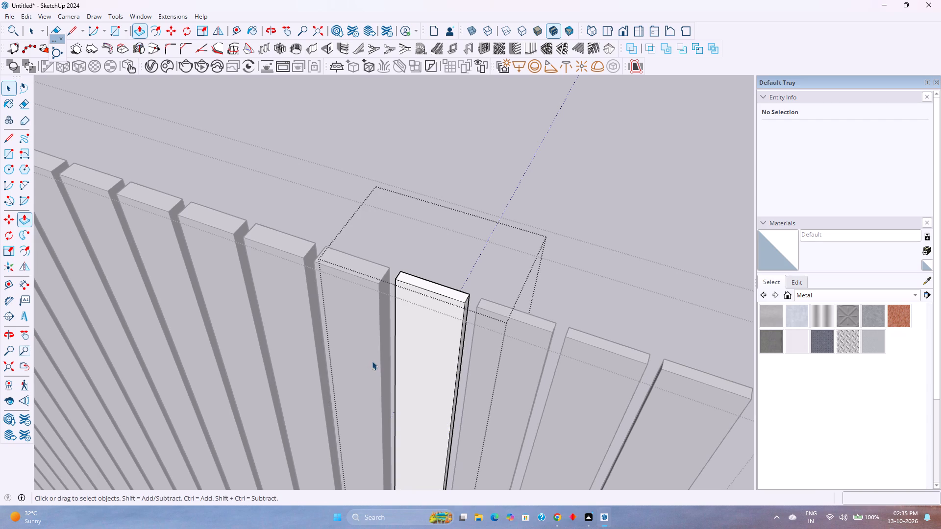
{"action": "left_click", "coordinate": [372, 361]}
{"action": "key", "text": "Escape"}
Push the broad room-facing face of the fifth louvre from the outer end in by 1/4" and leave that louvre.
{"action": "double_click", "coordinate": [372, 361]}
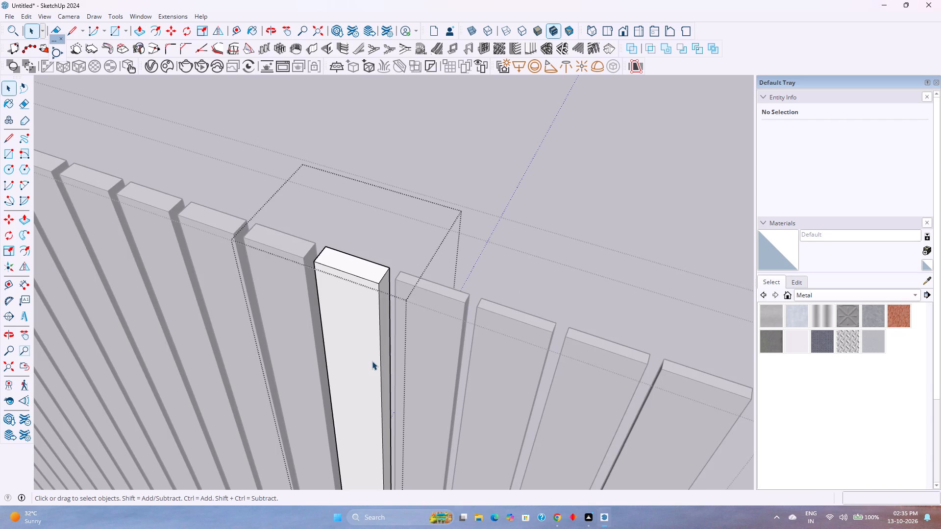
{"action": "key", "text": "p"}
{"action": "double_click", "coordinate": [372, 361]}
{"action": "key", "text": "Escape"}
{"action": "key", "text": "space"}
{"action": "key", "text": "Escape"}
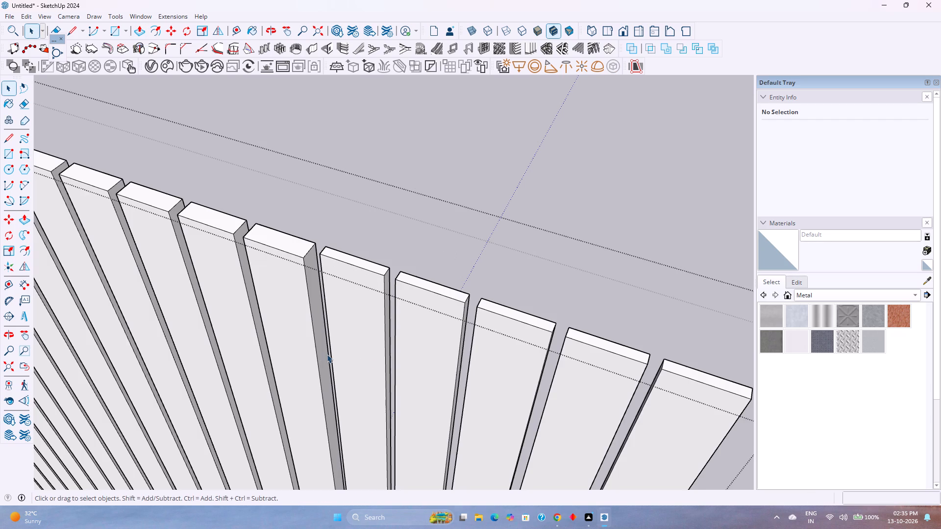
Push the broad face of the sixth louvre from the outer end in by the same 1/4" and leave it.
{"action": "double_click", "coordinate": [291, 354]}
{"action": "key", "text": "p"}
{"action": "double_click", "coordinate": [291, 354]}
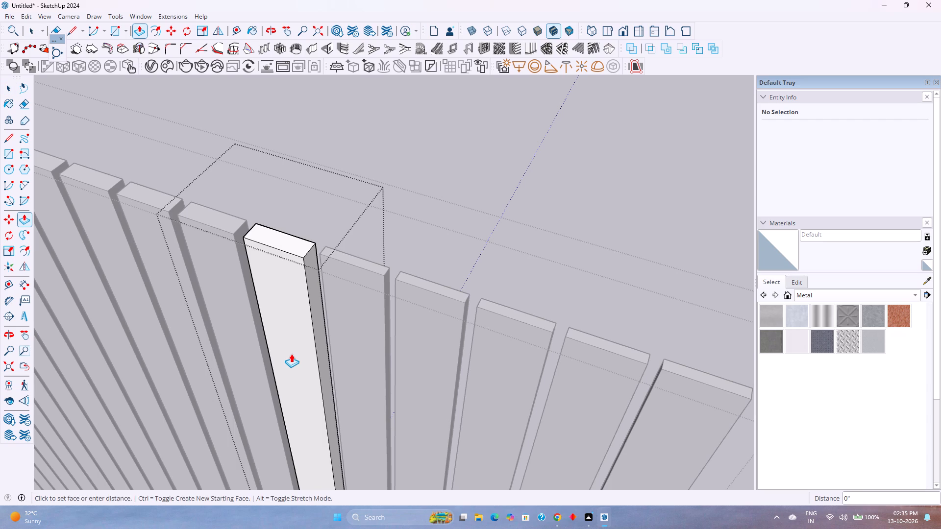
{"action": "key", "text": "Escape"}
{"action": "key", "text": "space"}
{"action": "key", "text": "Escape"}
Push the broad face of the seventh louvre from the outer end in by 1/4" and leave that louvre.
{"action": "double_click", "coordinate": [232, 328]}
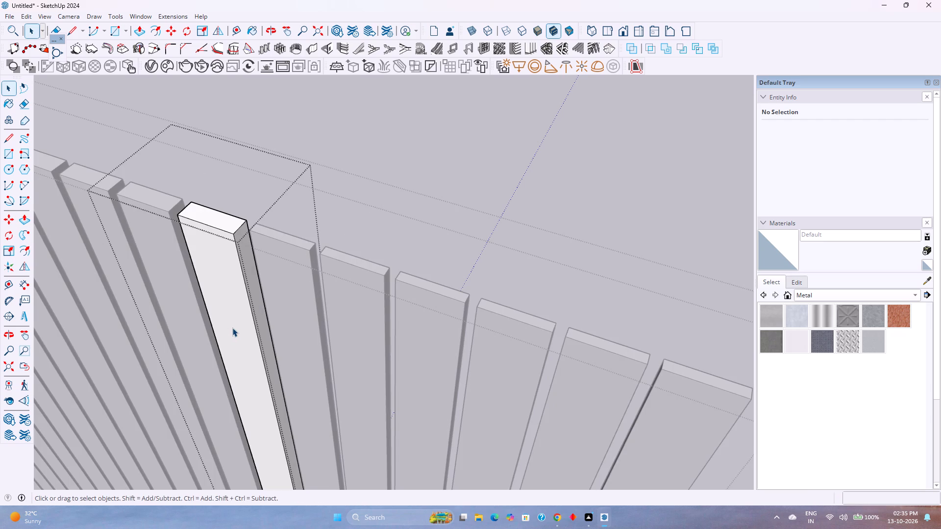
{"action": "key", "text": "p"}
{"action": "double_click", "coordinate": [232, 328]}
{"action": "key", "text": "grave"}
{"action": "key", "text": "Escape"}
{"action": "key", "text": "space"}
{"action": "key", "text": "Escape"}
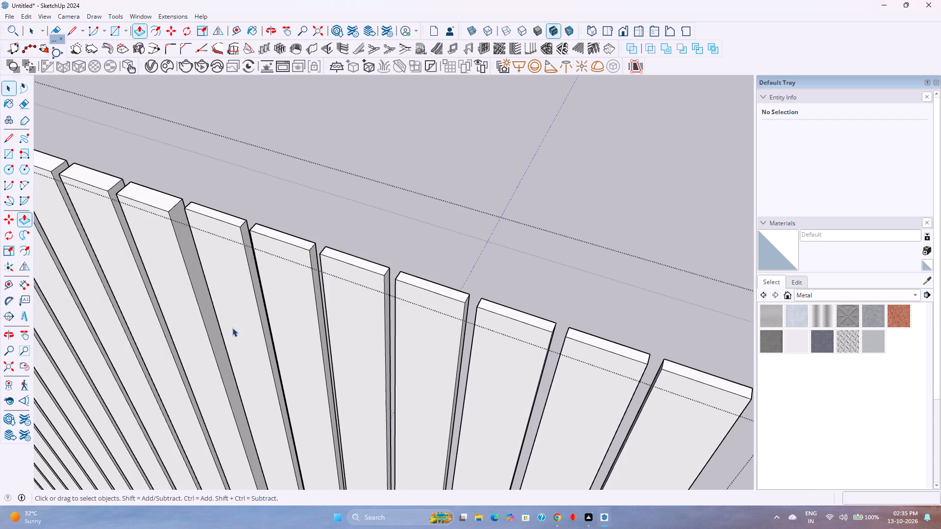
Push the broad face of the eighth louvre from the outer end in by the same 1/4" and leave it.
{"action": "double_click", "coordinate": [191, 319]}
{"action": "key", "text": "p"}
{"action": "double_click", "coordinate": [191, 319]}
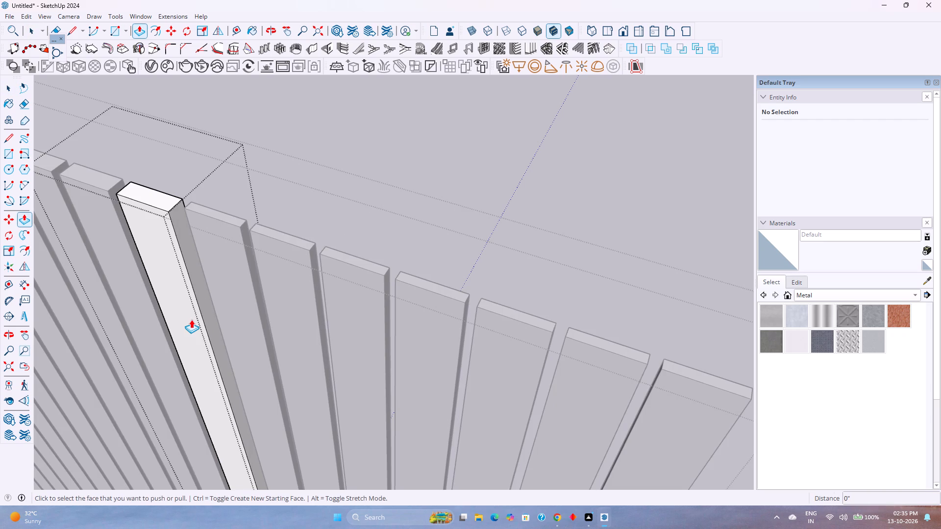
{"action": "key", "text": "space"}
{"action": "key", "text": "Escape"}
Push the broad face of the ninth louvre, the next thick one along the panel, in by 1/4" and leave it.
{"action": "middle_click_drag", "start_coordinate": [217, 329], "coordinate": [324, 410], "text": "shift"}
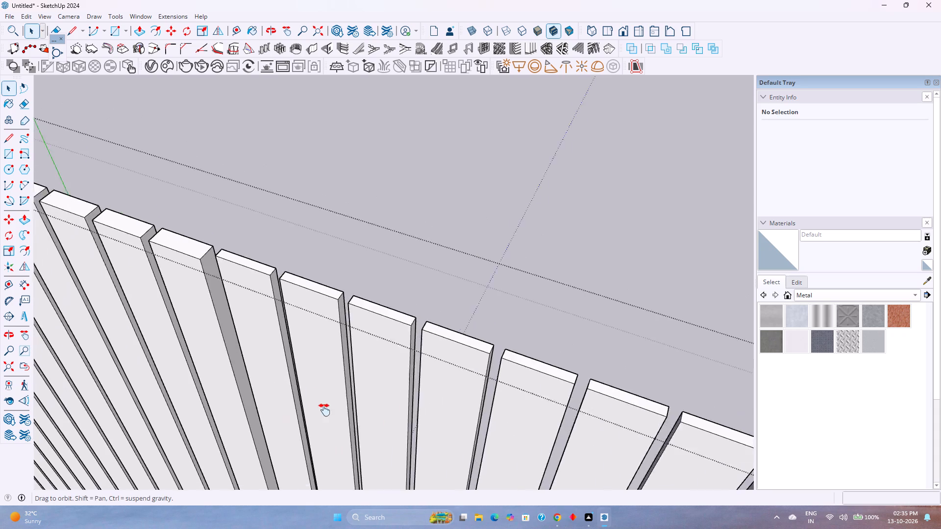
{"action": "middle_click_drag", "start_coordinate": [324, 410], "coordinate": [437, 434], "text": "shift"}
{"action": "middle_click", "coordinate": [437, 434], "text": "shift"}
{"action": "double_click", "coordinate": [358, 376]}
{"action": "key", "text": "p"}
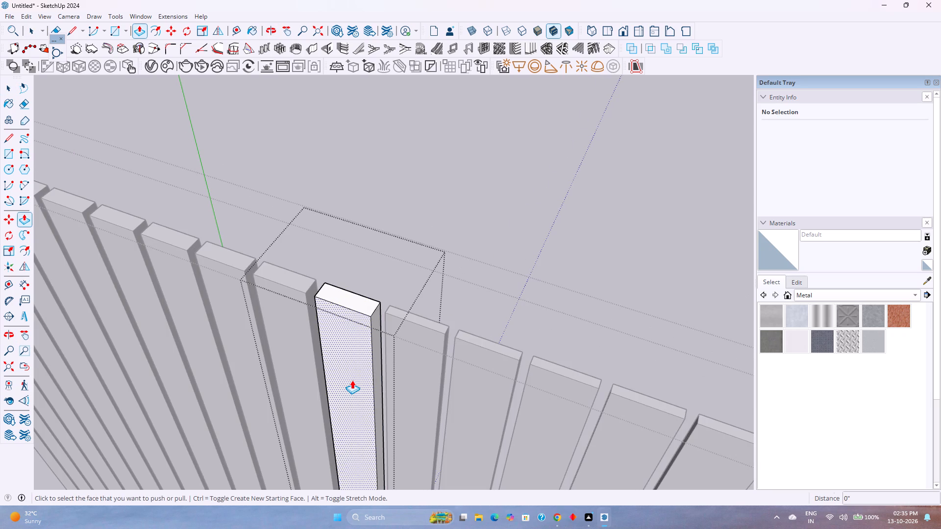
{"action": "double_click", "coordinate": [348, 384]}
{"action": "key", "text": "space"}
{"action": "key", "text": "Escape"}
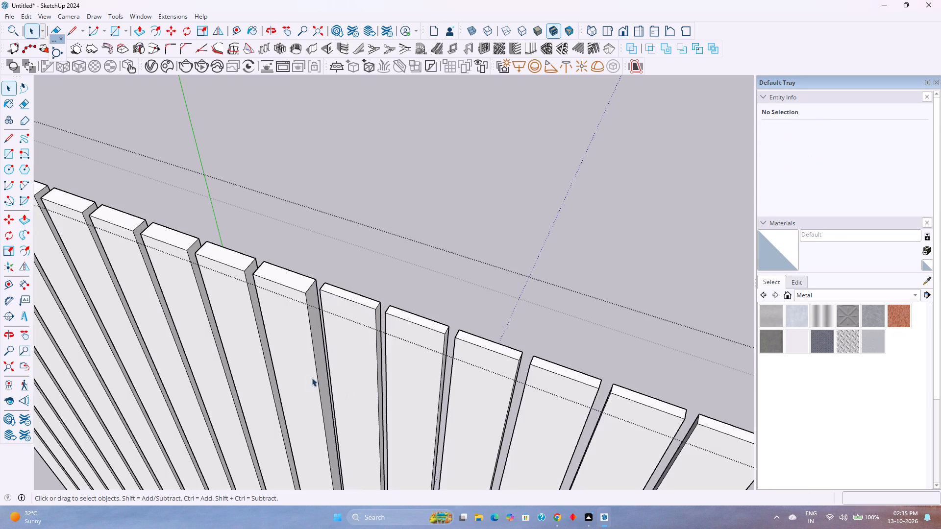
Push the broad face of the tenth louvre from the outer end in by 1/4" and leave that louvre.
{"action": "double_click", "coordinate": [297, 376]}
{"action": "key", "text": "p"}
{"action": "double_click", "coordinate": [297, 376]}
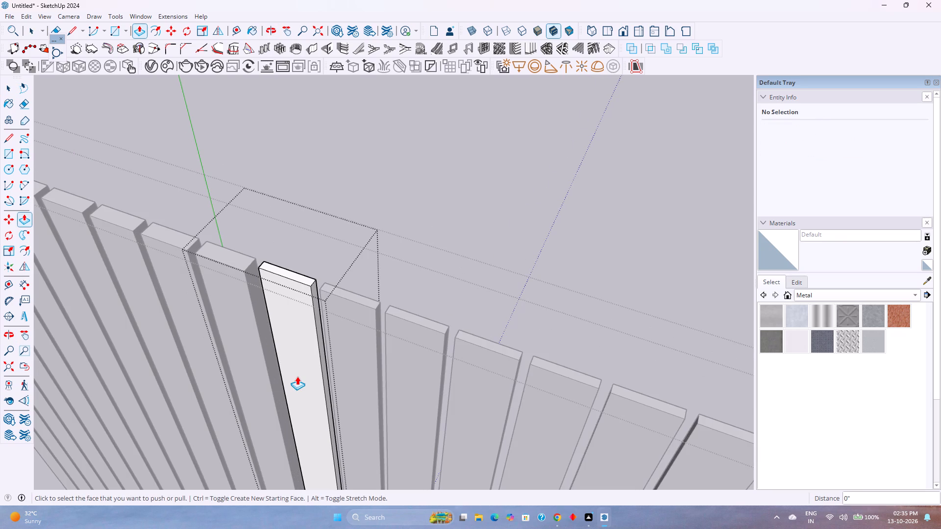
{"action": "key", "text": "Escape"}
{"action": "key", "text": "space"}
{"action": "key", "text": "Escape"}
Push the broad face of the eleventh louvre from the outer end in by the same 1/4" and leave it.
{"action": "double_click", "coordinate": [244, 367]}
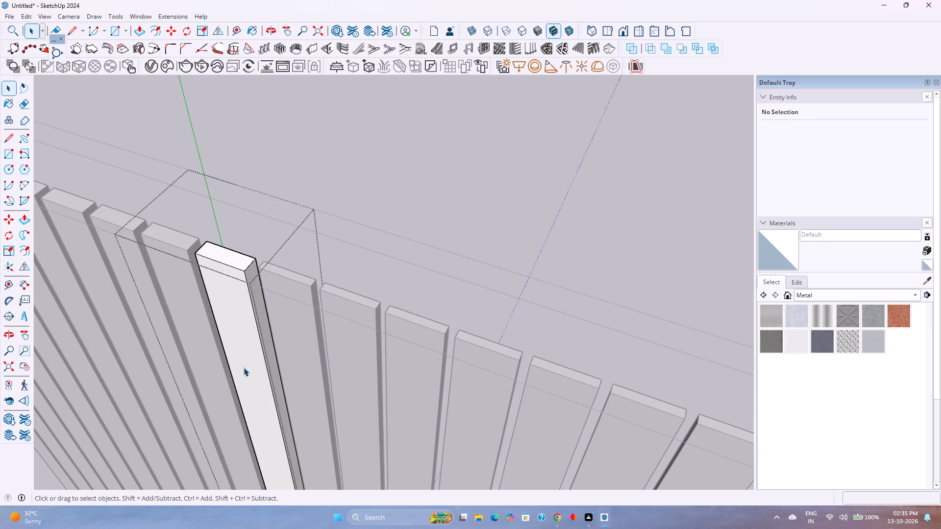
{"action": "key", "text": "p"}
{"action": "double_click", "coordinate": [244, 367]}
{"action": "key", "text": "Escape"}
{"action": "key", "text": "space"}
{"action": "key", "text": "Escape"}
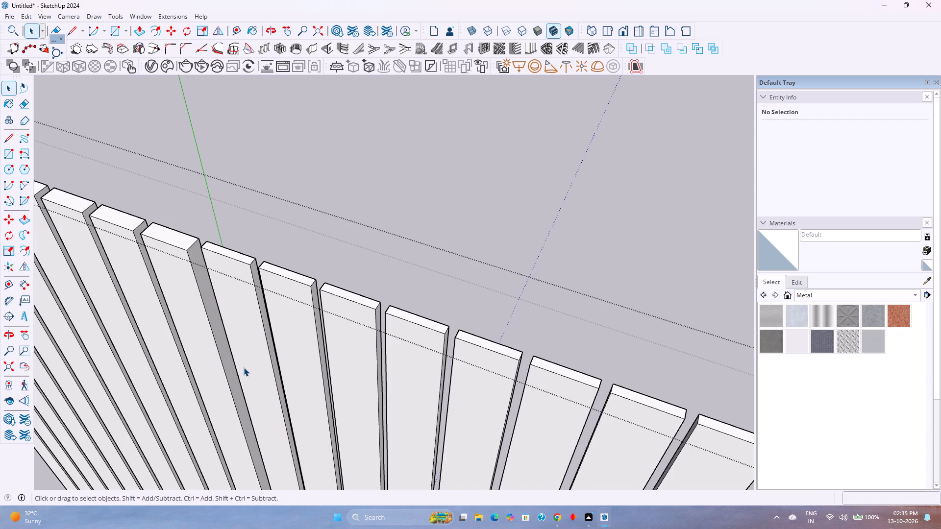
Push the broad face of the twelfth louvre from the outer end in by 1/4" and leave that louvre.
{"action": "double_click", "coordinate": [213, 364]}
{"action": "key", "text": "p"}
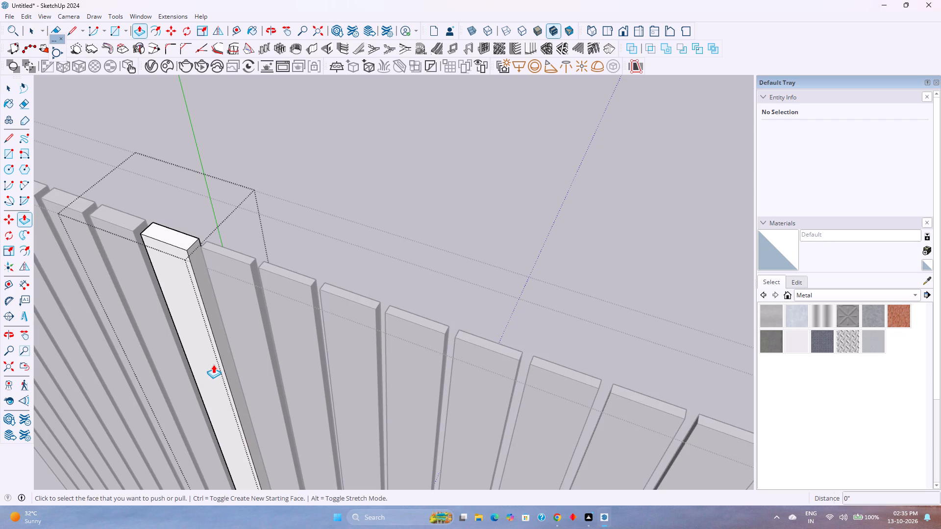
{"action": "double_click", "coordinate": [213, 366]}
{"action": "key", "text": "space"}
{"action": "key", "text": "Escape"}
Push the broad face of the thirteenth louvre, the next thick one along the panel, in by 1/4" and leave it.
{"action": "middle_click_drag", "start_coordinate": [213, 366], "coordinate": [227, 377], "text": "shift"}
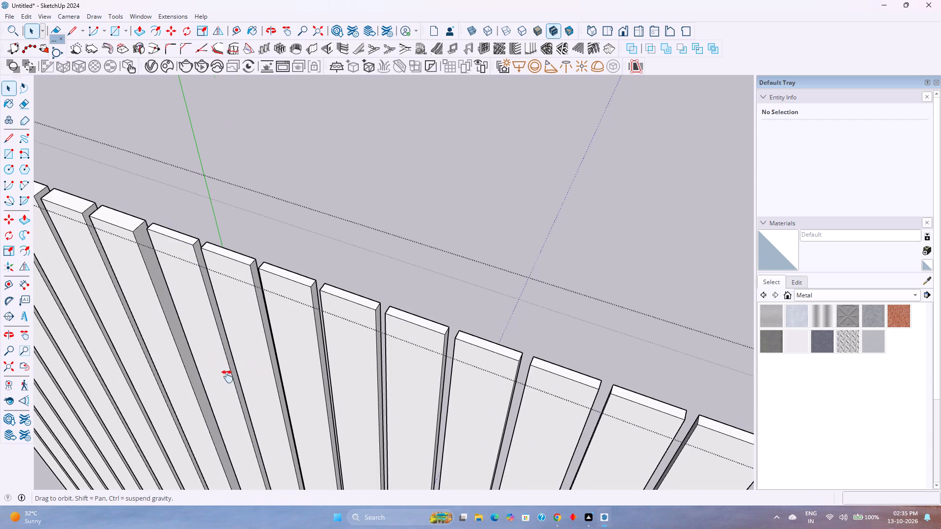
{"action": "middle_click_drag", "start_coordinate": [227, 377], "coordinate": [359, 442], "text": "shift"}
{"action": "double_click", "coordinate": [308, 400]}
{"action": "key", "text": "p"}
{"action": "double_click", "coordinate": [308, 400]}
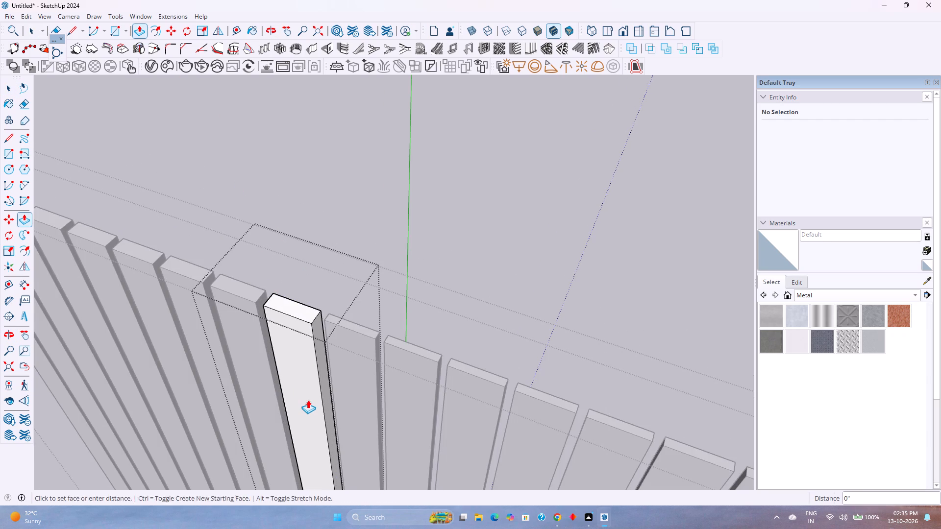
{"action": "key", "text": "space"}
{"action": "key", "text": "Escape"}
Push the broad face of the fourteenth louvre from the outer end in by 1/4" and leave that louvre.
{"action": "double_click", "coordinate": [268, 397]}
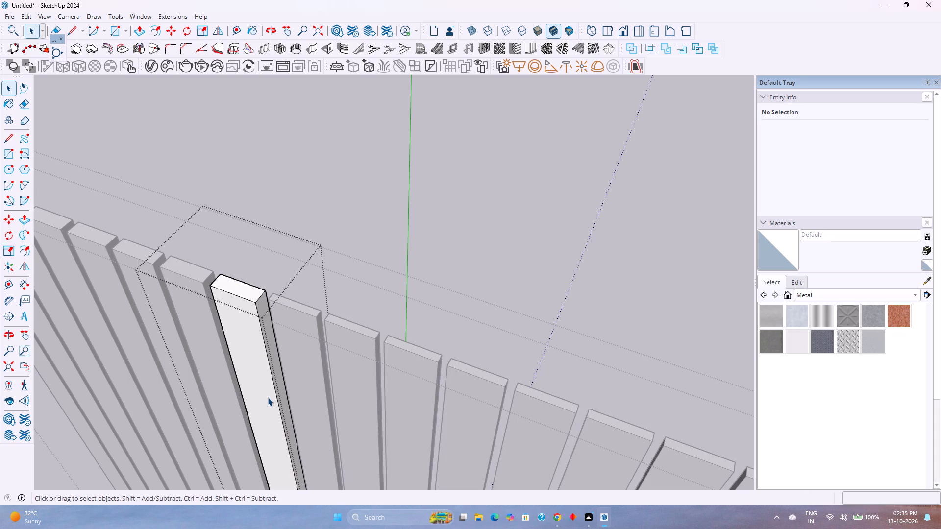
{"action": "key", "text": "space"}
{"action": "key", "text": "p"}
{"action": "double_click", "coordinate": [267, 398]}
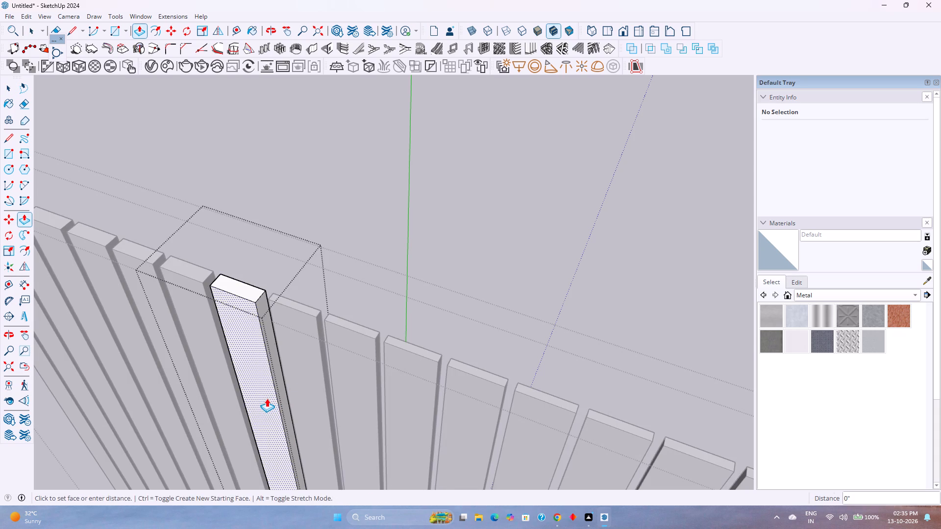
{"action": "key", "text": "space"}
{"action": "key", "text": "Escape"}
Push the broad face of the fifteenth louvre from the outer end in by the same 1/4" and leave it.
{"action": "double_click", "coordinate": [215, 375]}
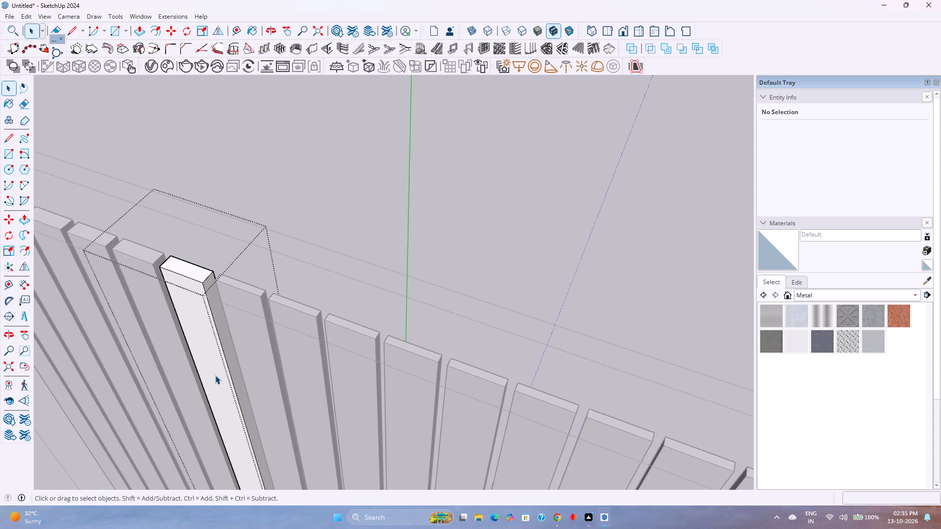
{"action": "key", "text": "p"}
{"action": "double_click", "coordinate": [215, 375]}
{"action": "key", "text": "space"}
{"action": "key", "text": "Escape"}
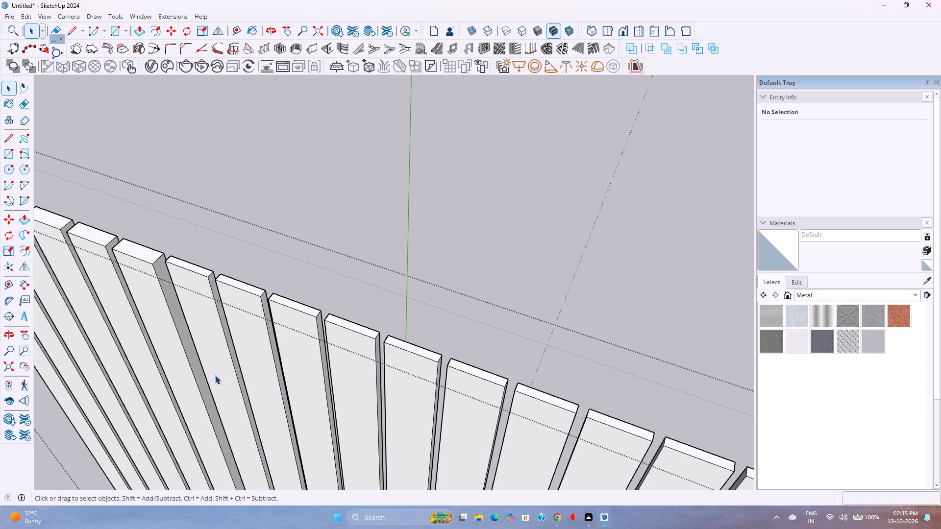
Push the broad face of the sixteenth louvre, the next thick one along the panel, in by 1/4" and leave it.
{"action": "middle_click_drag", "start_coordinate": [235, 374], "coordinate": [322, 433], "text": "shift"}
{"action": "middle_click", "coordinate": [322, 433], "text": "shift"}
{"action": "double_click", "coordinate": [261, 401]}
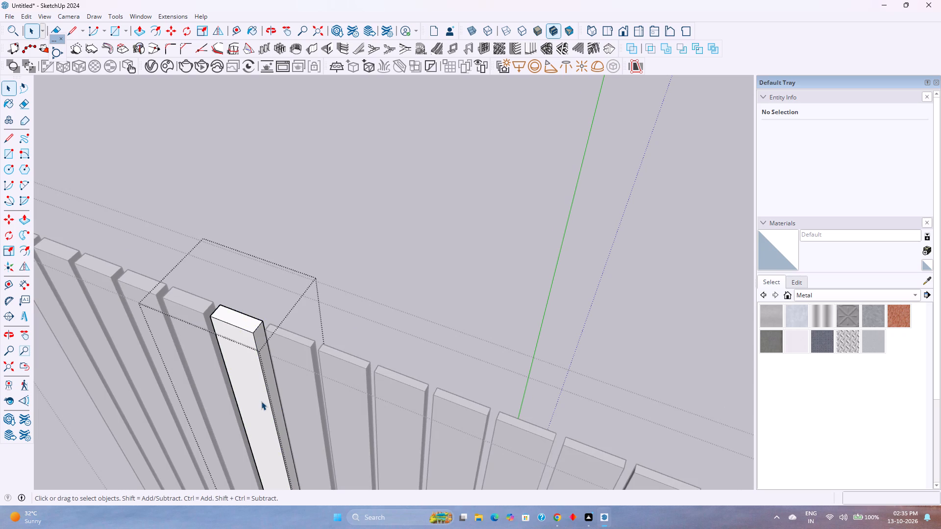
{"action": "key", "text": "p"}
{"action": "double_click", "coordinate": [254, 397]}
{"action": "key", "text": "space"}
{"action": "key", "text": "Escape"}
Push the broad face of the next thick louvre, fifth from the panel's far end, in by 1/4" and leave it.
{"action": "middle_click_drag", "start_coordinate": [254, 397], "coordinate": [310, 409]}
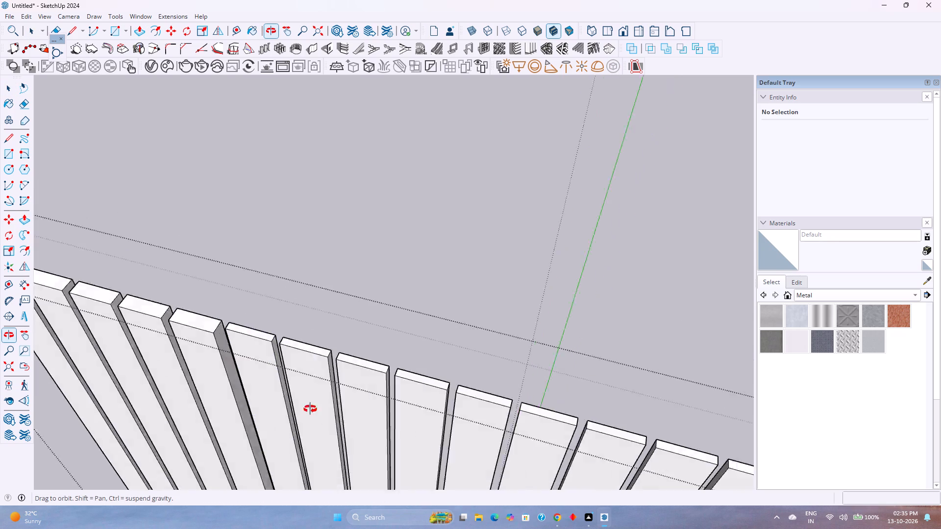
{"action": "middle_click_drag", "start_coordinate": [310, 409], "coordinate": [381, 413]}
{"action": "middle_click", "coordinate": [332, 397]}
{"action": "middle_click_drag", "start_coordinate": [325, 392], "coordinate": [445, 356], "text": "shift"}
{"action": "right_click_drag", "start_coordinate": [325, 392], "coordinate": [336, 386], "text": "shift"}
{"action": "left_click", "coordinate": [354, 334]}
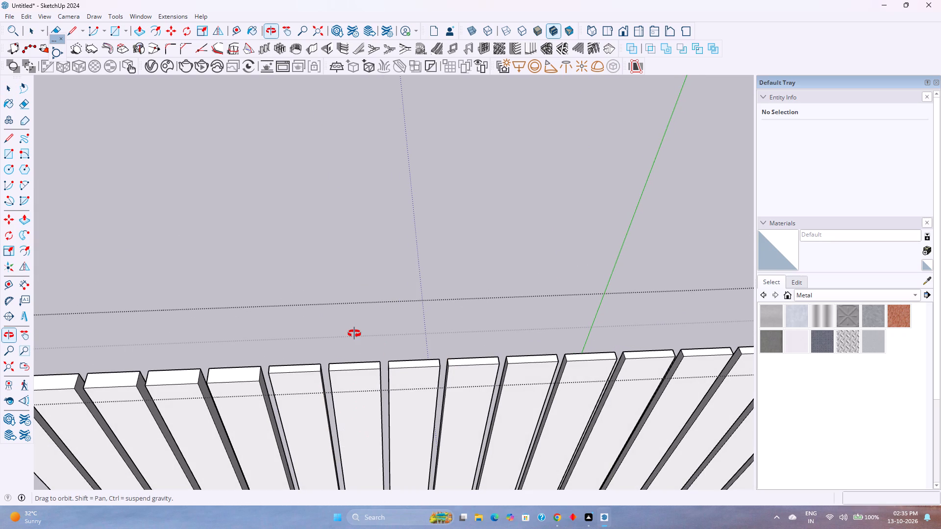
{"action": "middle_click_drag", "start_coordinate": [370, 300], "coordinate": [568, 251], "text": "shift"}
{"action": "middle_click", "coordinate": [568, 251], "text": "shift"}
{"action": "double_click", "coordinate": [434, 366]}
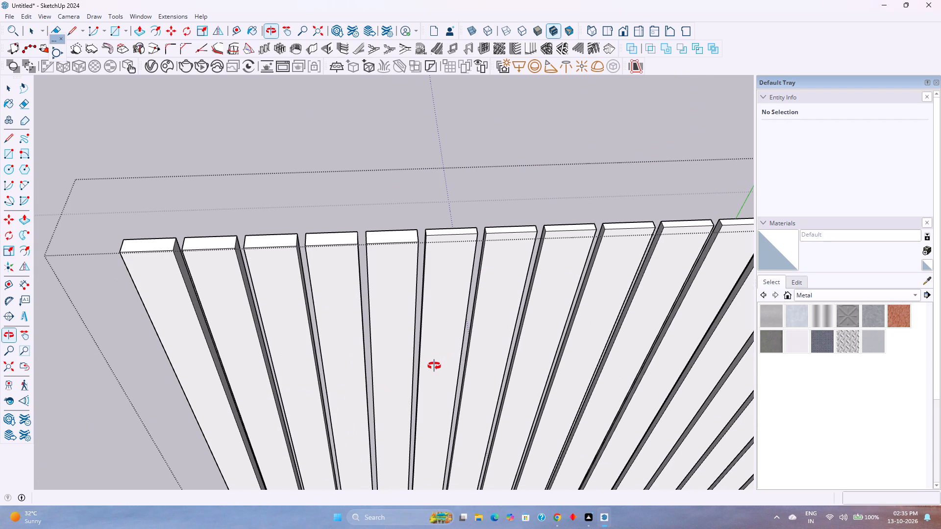
{"action": "key", "text": "space"}
{"action": "left_click", "coordinate": [436, 307]}
{"action": "double_click", "coordinate": [392, 305]}
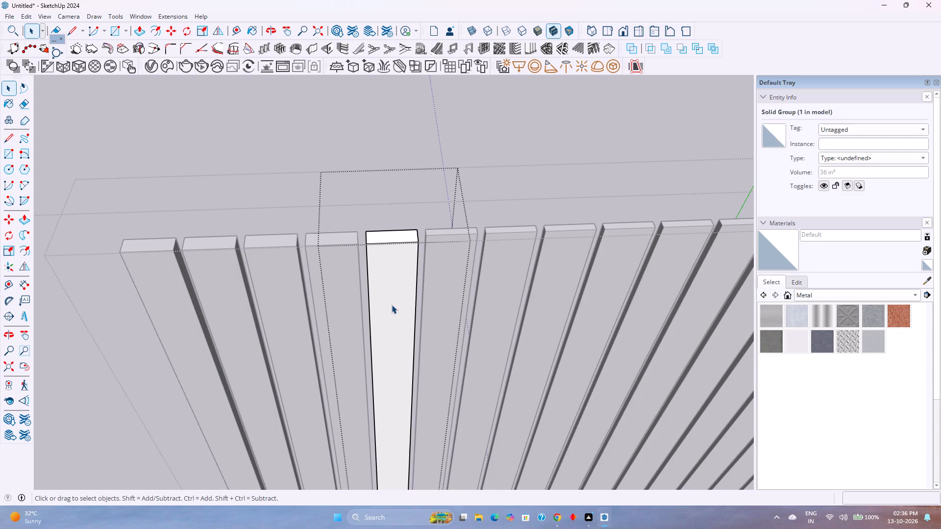
{"action": "key", "text": "p"}
{"action": "double_click", "coordinate": [391, 310]}
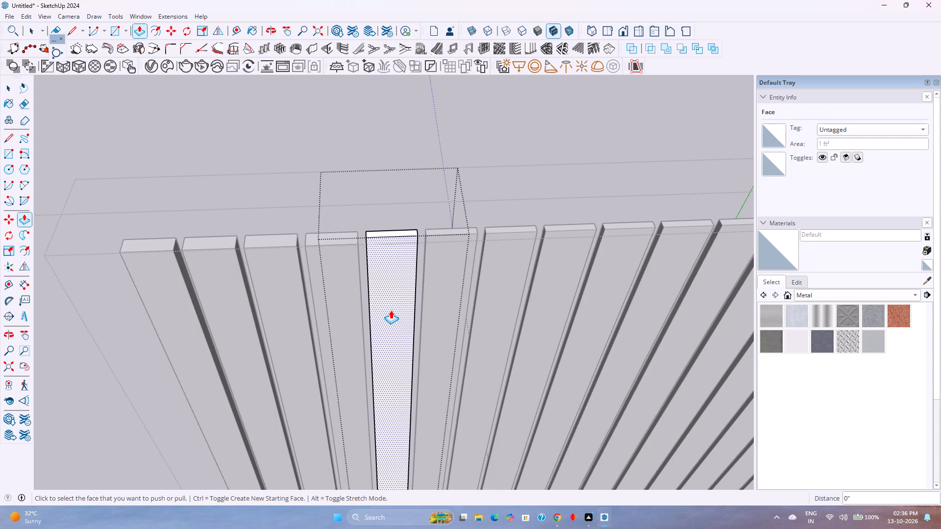
{"action": "key", "text": "Escape"}
{"action": "key", "text": "space"}
{"action": "key", "text": "Escape"}
Push the broad face of the fourth louvre from the panel's far end in by 1/4" and leave that louvre.
{"action": "double_click", "coordinate": [350, 305]}
{"action": "key", "text": "p"}
{"action": "double_click", "coordinate": [347, 306]}
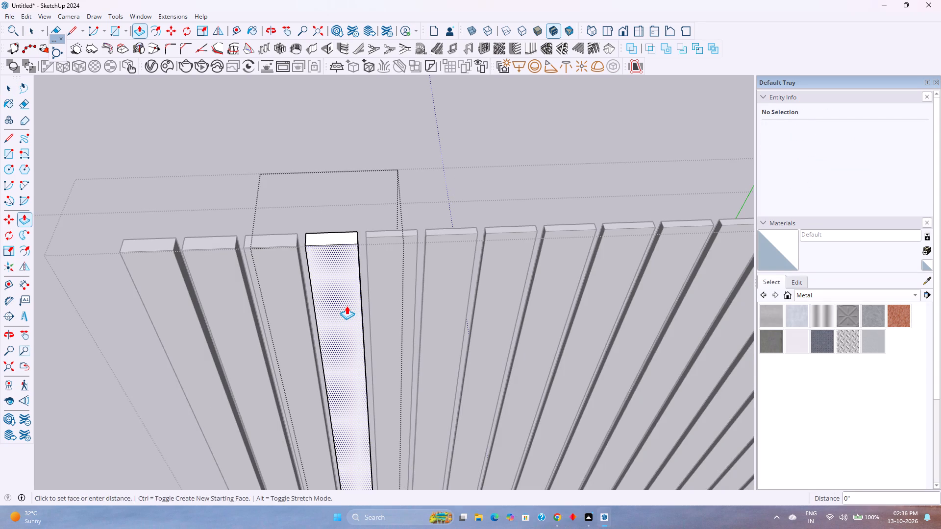
{"action": "key", "text": "Escape"}
{"action": "key", "text": "space"}
{"action": "key", "text": "Escape"}
Push the broad face of the third louvre from the panel's far end in by the same 1/4" and leave it.
{"action": "double_click", "coordinate": [296, 313]}
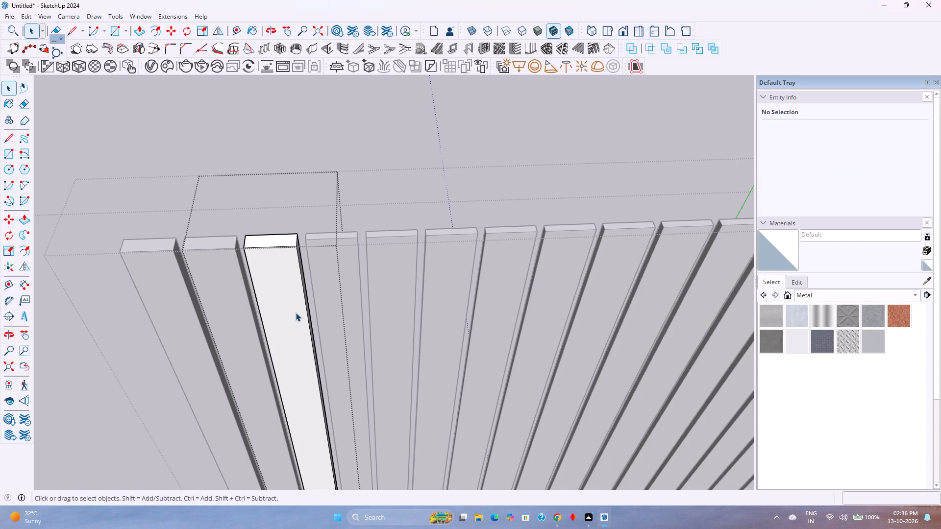
{"action": "key", "text": "p"}
{"action": "double_click", "coordinate": [292, 315]}
{"action": "key", "text": "Escape"}
{"action": "key", "text": "space"}
{"action": "key", "text": "Escape"}
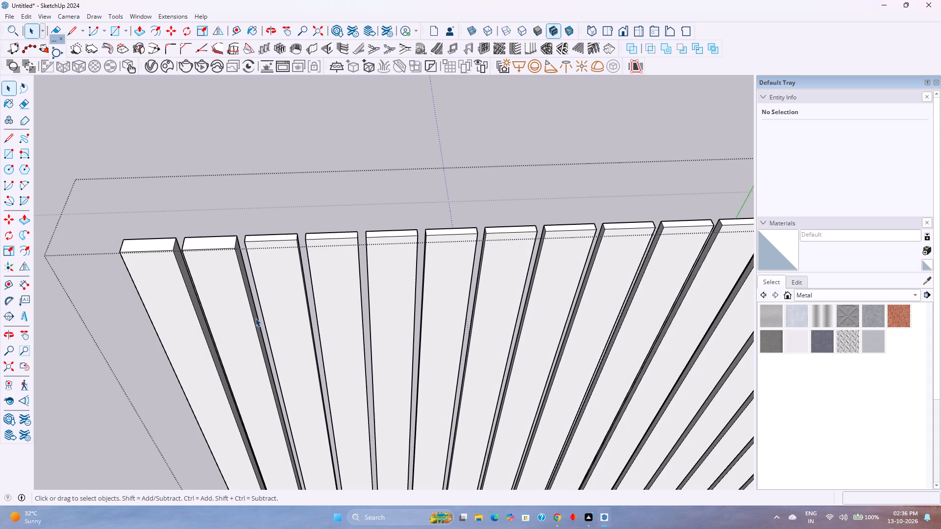
Push the broad face of the second louvre from the panel's far end in by 1/4" and leave that louvre.
{"action": "double_click", "coordinate": [248, 323]}
{"action": "key", "text": "p"}
{"action": "double_click", "coordinate": [231, 311]}
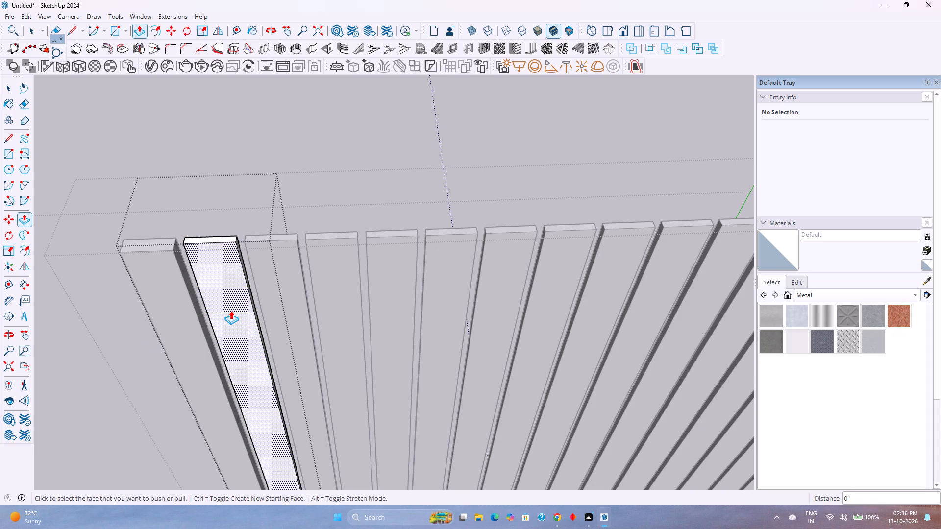
{"action": "key", "text": "Escape"}
{"action": "key", "text": "space"}
{"action": "key", "text": "Escape"}
Push the broad face of the last louvre at the panel's far end in by 1/4" and leave that louvre.
{"action": "double_click", "coordinate": [186, 313]}
{"action": "key", "text": "p"}
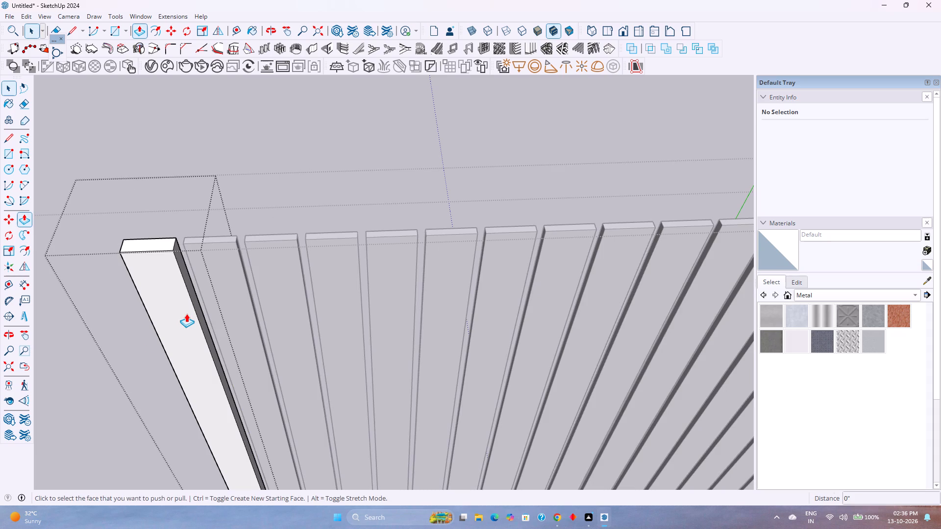
{"action": "double_click", "coordinate": [184, 318]}
{"action": "key", "text": "Escape"}
{"action": "key", "text": "space"}
{"action": "key", "text": "Escape"}
Examine the whole louvre panel from several angles, together with the open-front room around it.
{"action": "scroll", "coordinate": [184, 318], "scroll_direction": "down", "scroll_amount": 4}
{"action": "scroll", "coordinate": [315, 363], "scroll_direction": "down", "scroll_amount": 2}
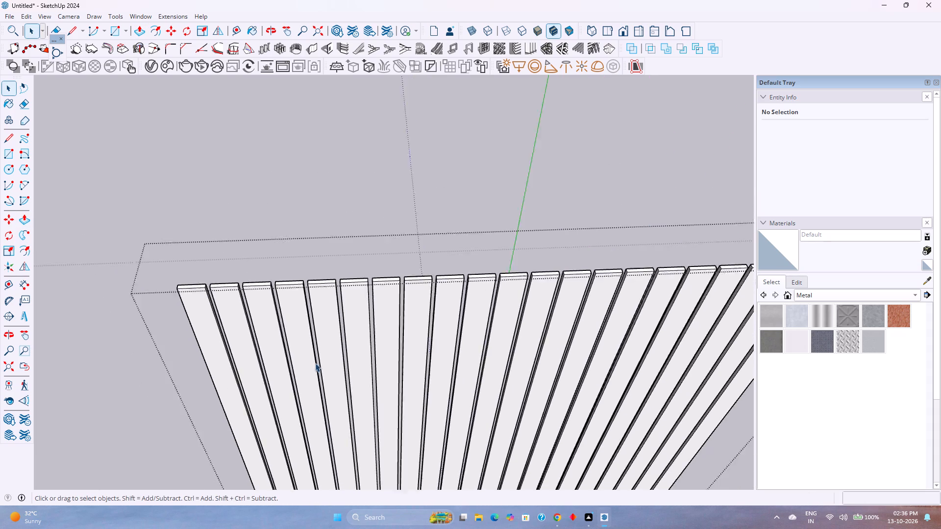
{"action": "scroll", "coordinate": [315, 363], "scroll_direction": "down", "scroll_amount": 2}
{"action": "middle_click_drag", "start_coordinate": [344, 364], "coordinate": [117, 366]}
{"action": "middle_click", "coordinate": [117, 366]}
{"action": "scroll", "coordinate": [258, 354], "scroll_direction": "down", "scroll_amount": 4}
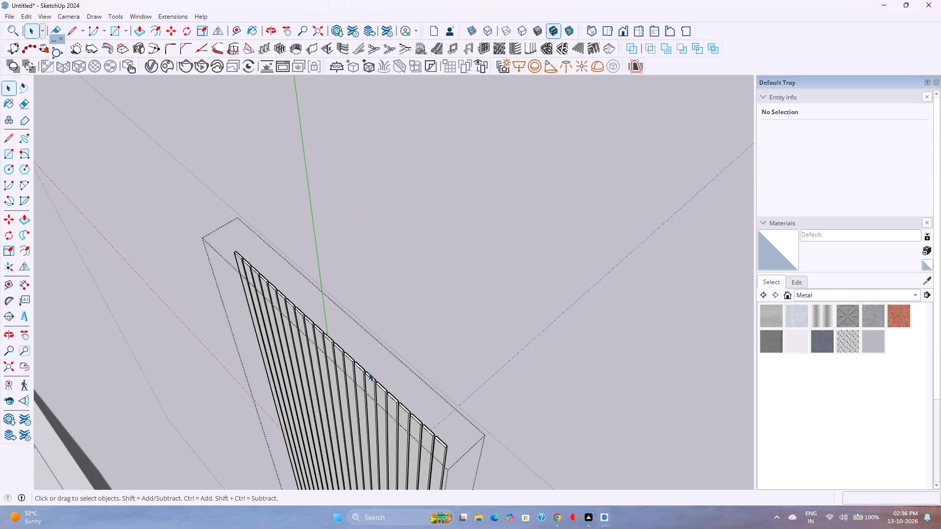
{"action": "middle_click_drag", "start_coordinate": [369, 372], "coordinate": [131, 359]}
{"action": "left_click", "coordinate": [445, 347]}
{"action": "middle_click_drag", "start_coordinate": [382, 404], "coordinate": [218, 330]}
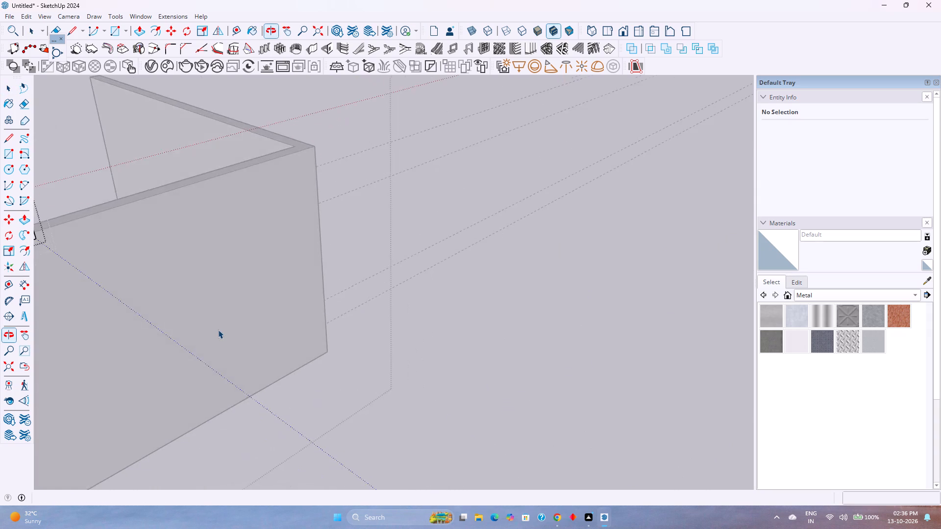
{"action": "scroll", "coordinate": [218, 330], "scroll_direction": "down", "scroll_amount": 3}
{"action": "middle_click_drag", "start_coordinate": [262, 326], "coordinate": [590, 365], "text": "shift"}
{"action": "scroll", "coordinate": [590, 365], "scroll_direction": "down", "scroll_amount": 2}
{"action": "middle_click_drag", "start_coordinate": [590, 365], "coordinate": [449, 379]}
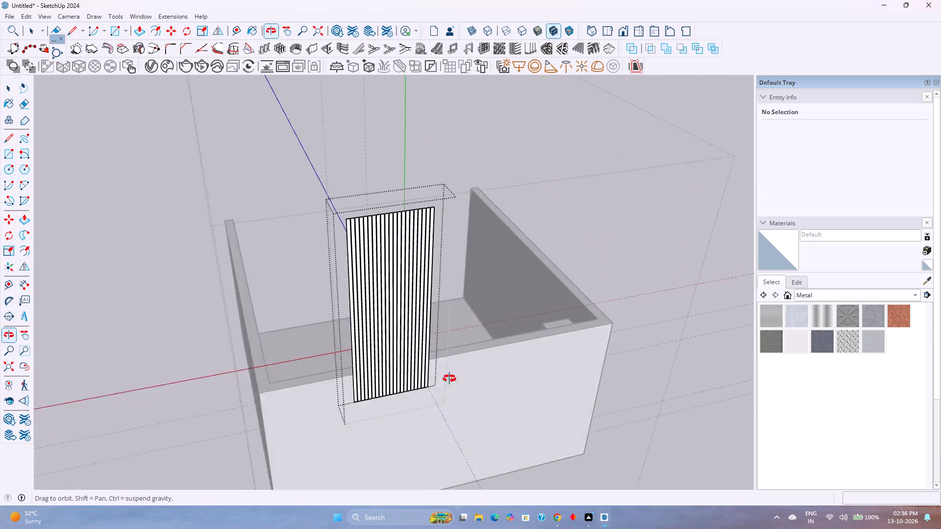
{"action": "middle_click_drag", "start_coordinate": [449, 379], "coordinate": [421, 382]}
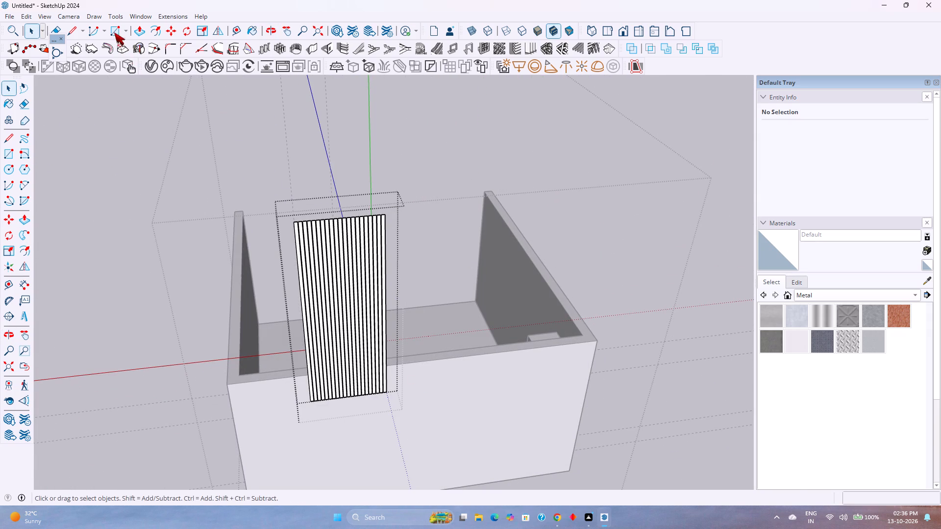
Draw an 8' by 3' 1/2" backing rectangle over the whole louvre panel, from its top corner to the opposite bottom corner.
{"action": "left_click", "coordinate": [114, 32]}
{"action": "scroll", "coordinate": [310, 245], "scroll_direction": "up", "scroll_amount": 7}
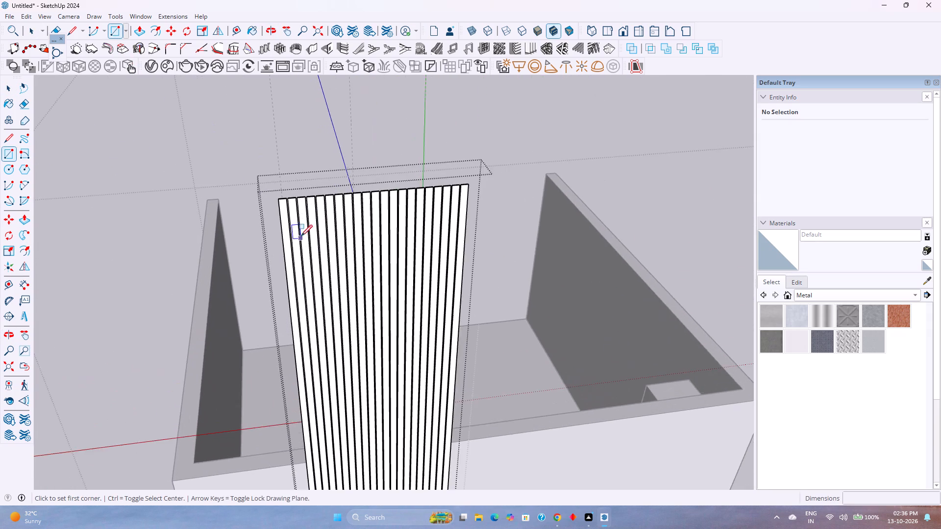
{"action": "scroll", "coordinate": [301, 236], "scroll_direction": "up", "scroll_amount": 6}
{"action": "left_click", "coordinate": [265, 167]}
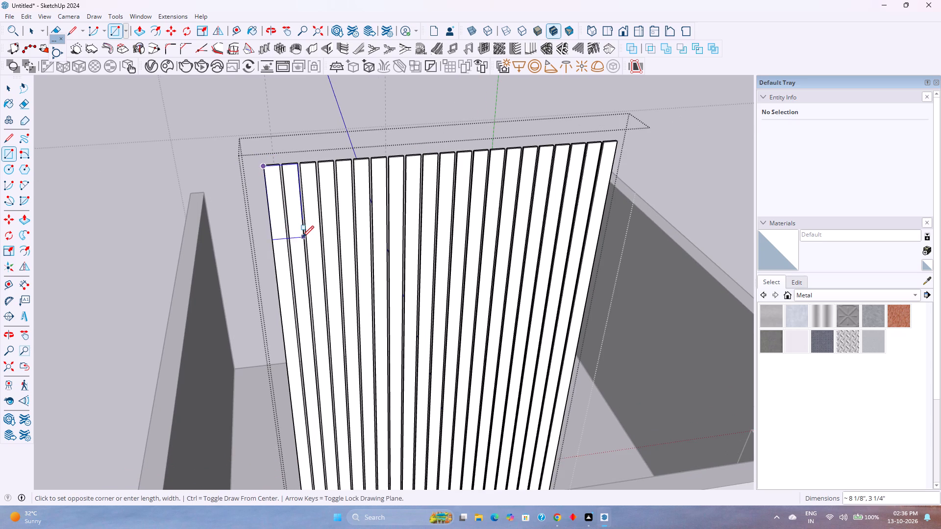
{"action": "scroll", "coordinate": [302, 237], "scroll_direction": "down", "scroll_amount": 9}
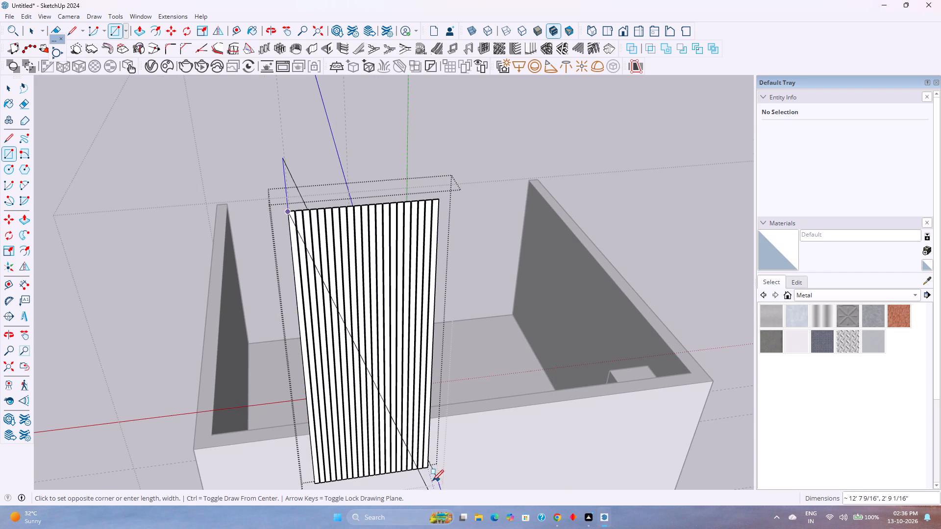
{"action": "scroll", "coordinate": [427, 481], "scroll_direction": "up", "scroll_amount": 9}
{"action": "left_click", "coordinate": [431, 444]}
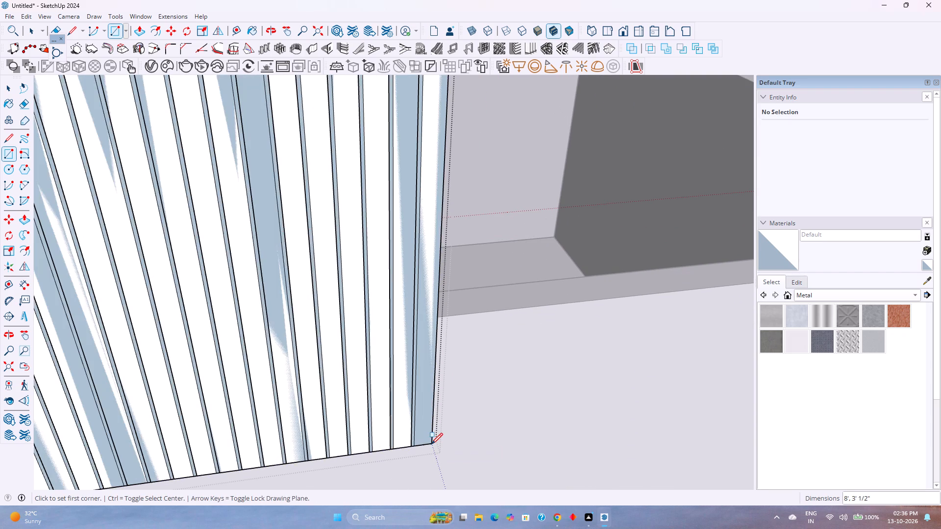
Push/Pull the backing rectangle to a thickness of 0.25" and leave the louvre panel group.
{"action": "middle_click_drag", "start_coordinate": [416, 441], "coordinate": [453, 454]}
{"action": "key", "text": "space"}
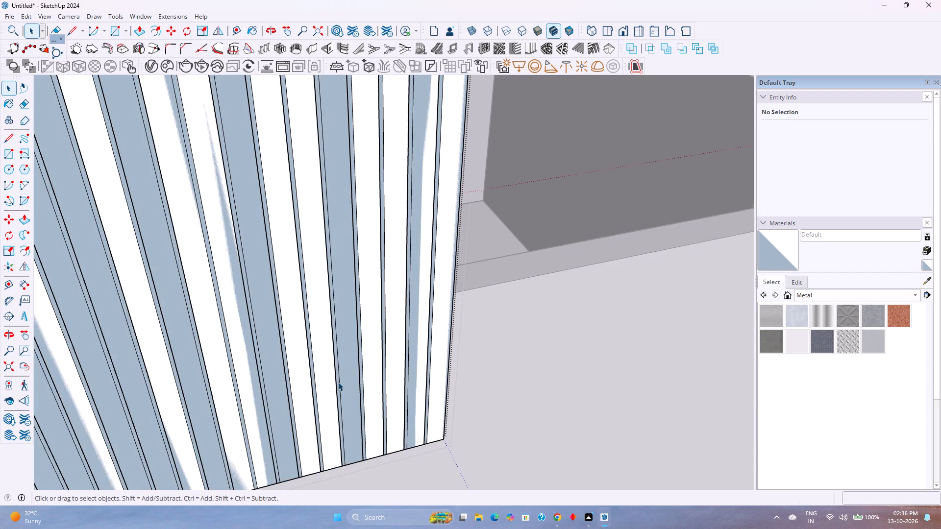
{"action": "left_click", "coordinate": [346, 377]}
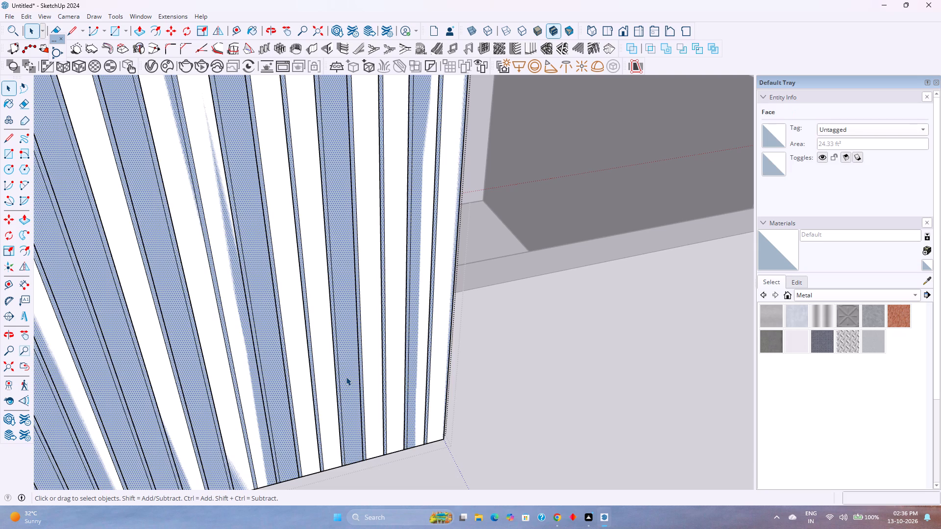
{"action": "key", "text": "p"}
{"action": "left_click", "coordinate": [346, 377]}
{"action": "scroll", "coordinate": [352, 379], "scroll_direction": "down", "scroll_amount": 10}
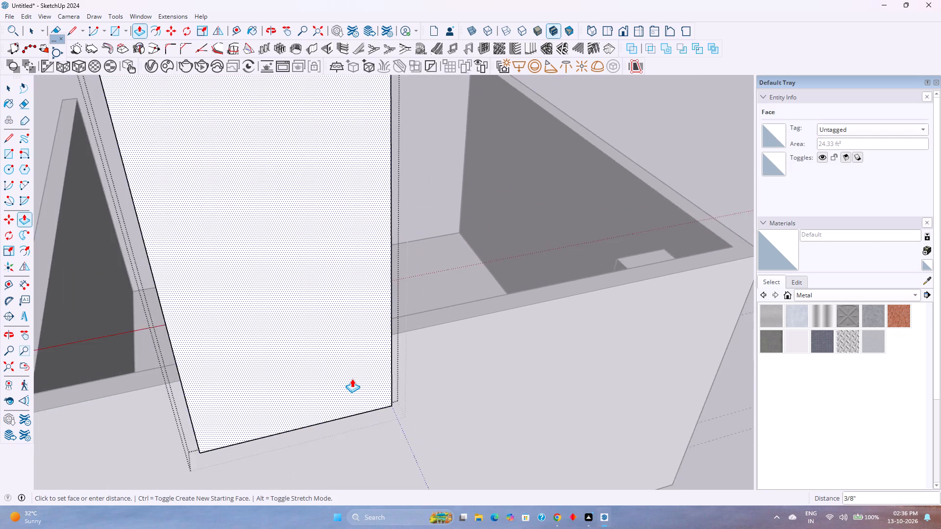
{"action": "middle_click_drag", "start_coordinate": [352, 379], "coordinate": [684, 453]}
{"action": "middle_click", "coordinate": [684, 453]}
{"action": "middle_click", "coordinate": [684, 453]}
{"action": "middle_click", "coordinate": [684, 453]}
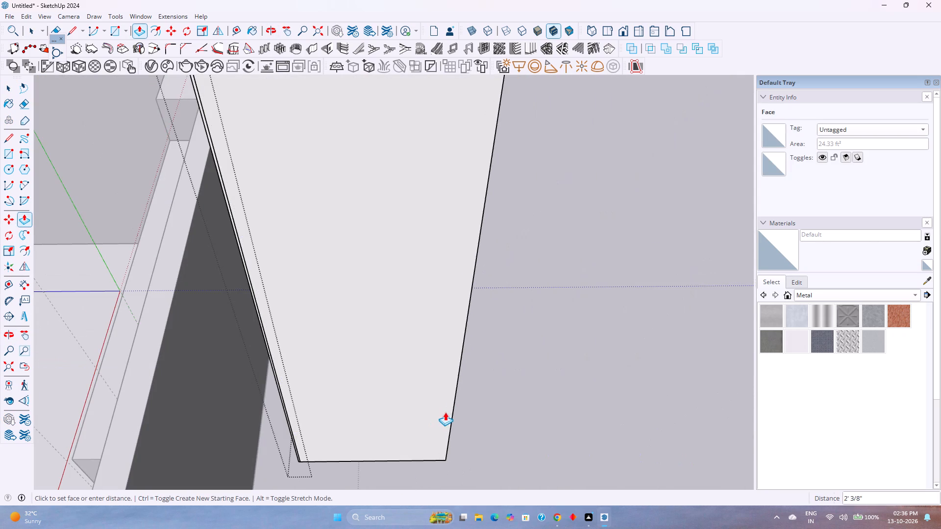
{"action": "key", "text": "0"}
{"action": "key", "text": "period"}
{"action": "key", "text": "2"}
{"action": "key", "text": "5"}
{"action": "key", "text": "Return"}
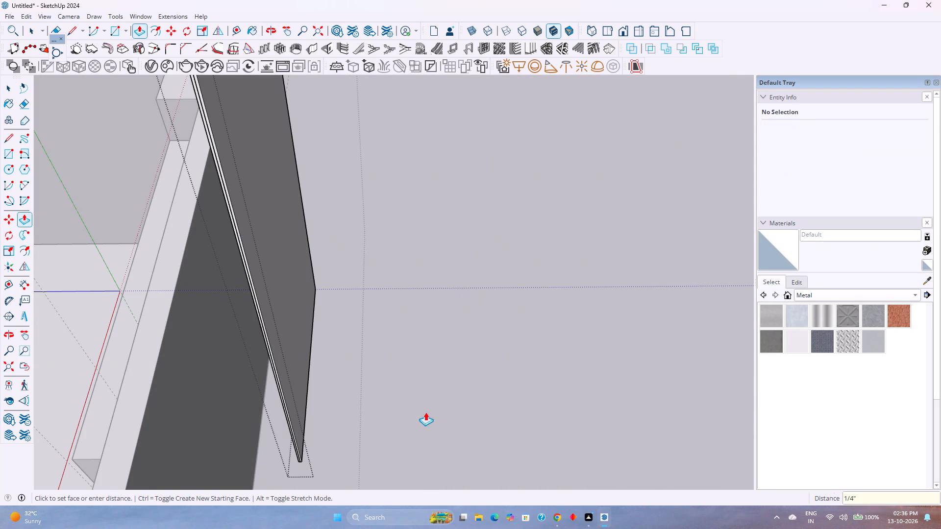
{"action": "key", "text": "space"}
{"action": "scroll", "coordinate": [423, 400], "scroll_direction": "down", "scroll_amount": 2}
{"action": "middle_click_drag", "start_coordinate": [410, 383], "coordinate": [383, 488]}
{"action": "middle_click_drag", "start_coordinate": [387, 482], "coordinate": [391, 474]}
{"action": "middle_click", "coordinate": [394, 467]}
{"action": "middle_click", "coordinate": [395, 465]}
{"action": "middle_click_drag", "start_coordinate": [396, 460], "coordinate": [401, 445]}
{"action": "scroll", "coordinate": [408, 433], "scroll_direction": "down", "scroll_amount": 6}
{"action": "middle_click_drag", "start_coordinate": [404, 435], "coordinate": [463, 375]}
{"action": "left_click", "coordinate": [479, 367]}
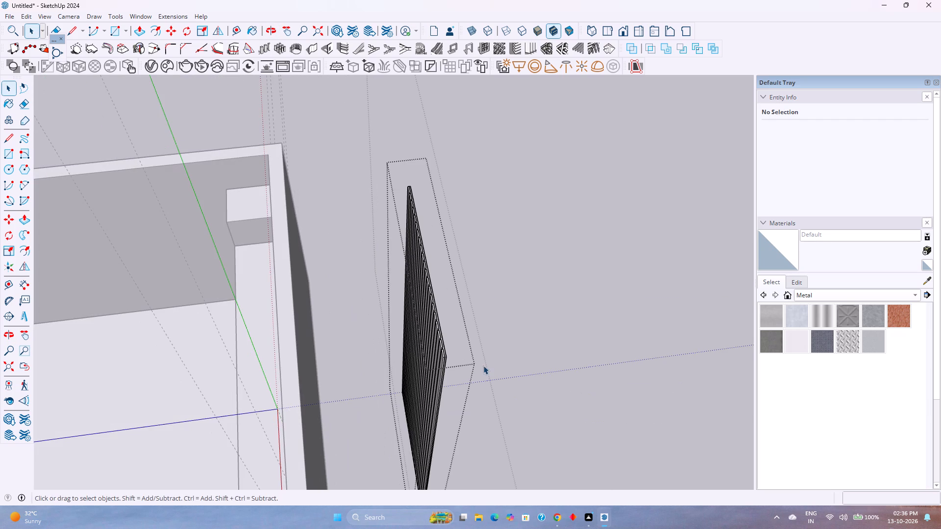
{"action": "left_click", "coordinate": [536, 363]}
Move the whole louvre panel group by its top corner to the guide intersection above the wall shelf on the back wall.
{"action": "left_click", "coordinate": [444, 362]}
{"action": "scroll", "coordinate": [444, 362], "scroll_direction": "up", "scroll_amount": 2}
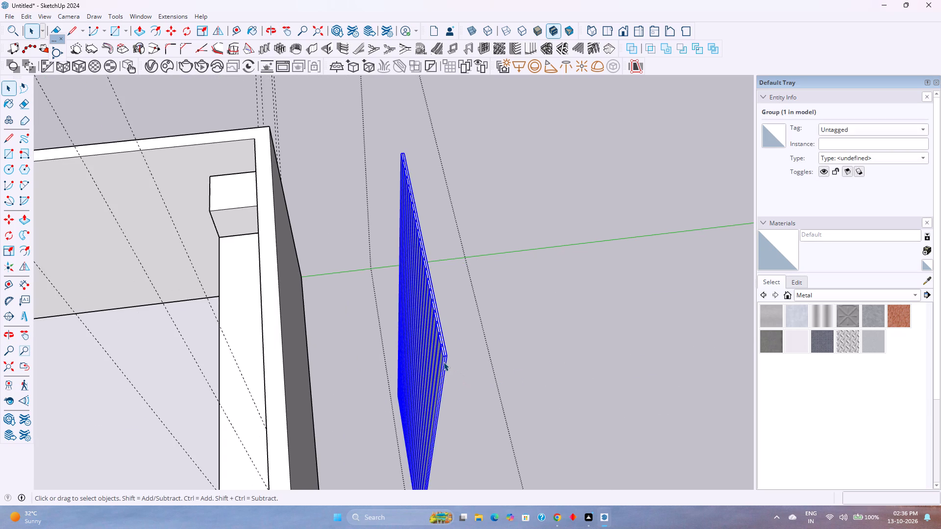
{"action": "scroll", "coordinate": [444, 362], "scroll_direction": "up", "scroll_amount": 3}
{"action": "middle_click_drag", "start_coordinate": [444, 362], "coordinate": [579, 334]}
{"action": "scroll", "coordinate": [560, 343], "scroll_direction": "down", "scroll_amount": 7}
{"action": "middle_click_drag", "start_coordinate": [424, 415], "coordinate": [428, 411]}
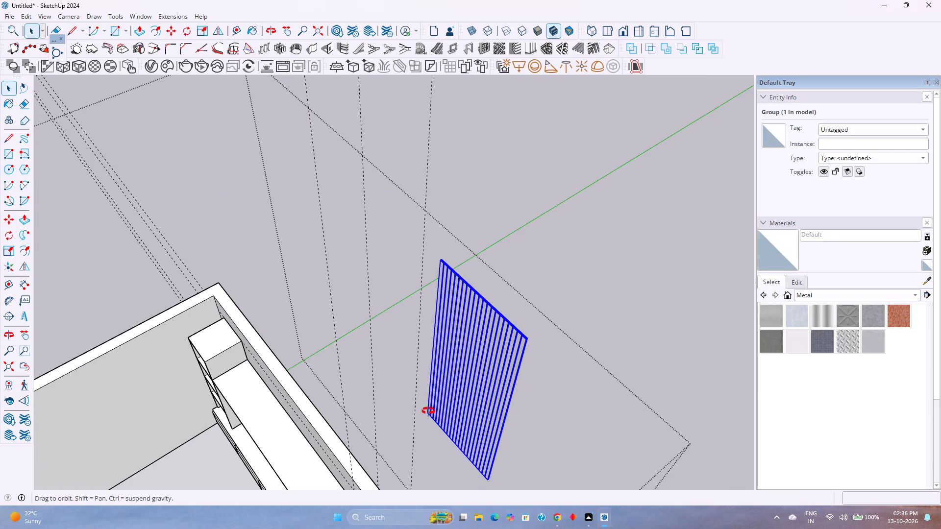
{"action": "middle_click_drag", "start_coordinate": [428, 411], "coordinate": [647, 308]}
{"action": "scroll", "coordinate": [626, 313], "scroll_direction": "down", "scroll_amount": 1}
{"action": "key", "text": "m"}
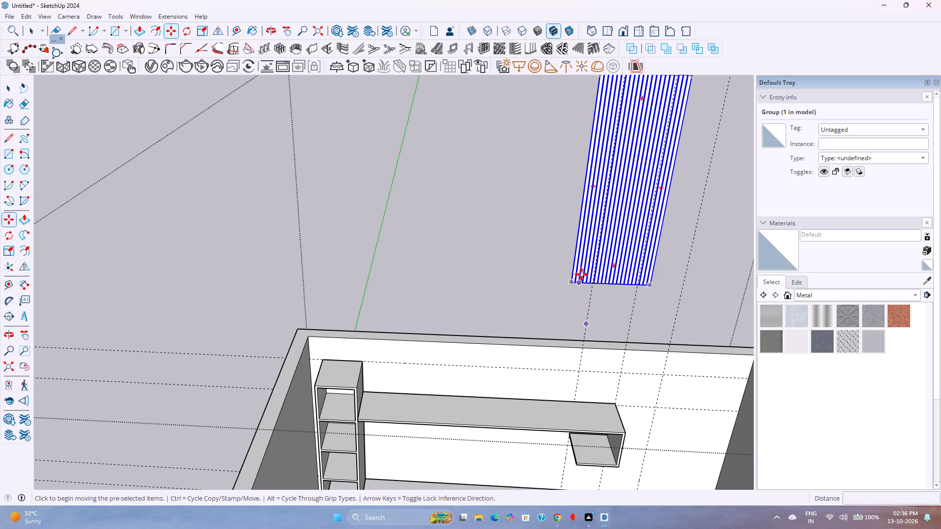
{"action": "scroll", "coordinate": [582, 272], "scroll_direction": "up", "scroll_amount": 9}
{"action": "middle_click_drag", "start_coordinate": [554, 303], "coordinate": [727, 318]}
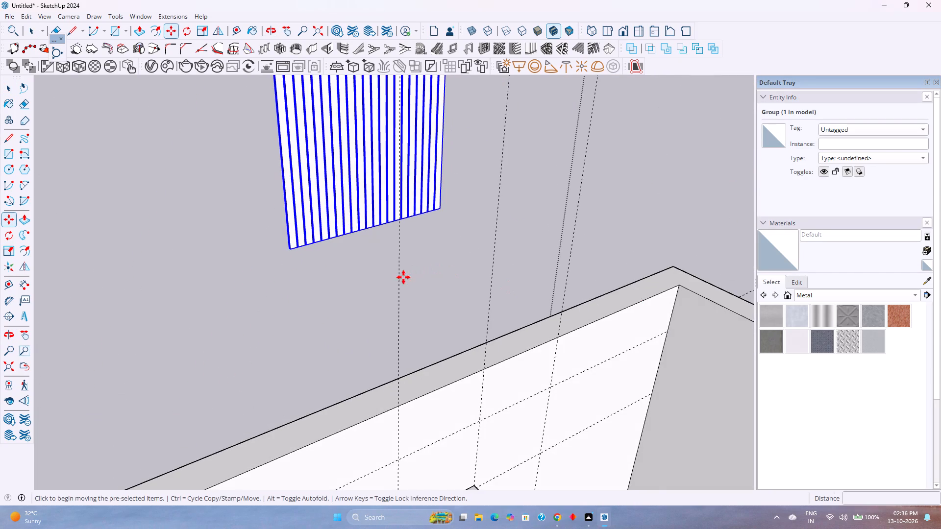
{"action": "middle_click_drag", "start_coordinate": [399, 280], "coordinate": [442, 273], "text": "shift"}
{"action": "middle_click", "coordinate": [443, 272], "text": "shift"}
{"action": "scroll", "coordinate": [335, 255], "scroll_direction": "up", "scroll_amount": 1}
{"action": "middle_click_drag", "start_coordinate": [335, 255], "coordinate": [459, 281]}
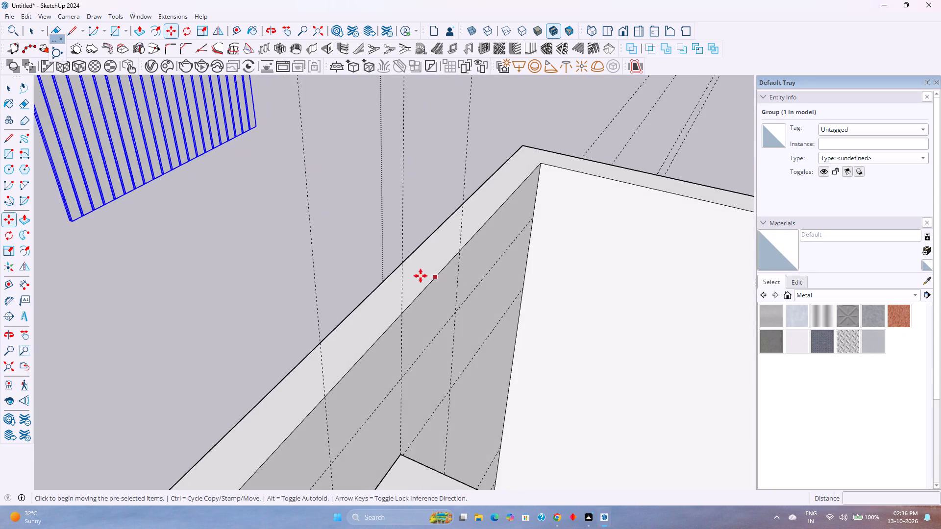
{"action": "scroll", "coordinate": [362, 273], "scroll_direction": "down", "scroll_amount": 3}
{"action": "middle_click_drag", "start_coordinate": [306, 274], "coordinate": [676, 312], "text": "shift"}
{"action": "middle_click", "coordinate": [678, 312], "text": "shift"}
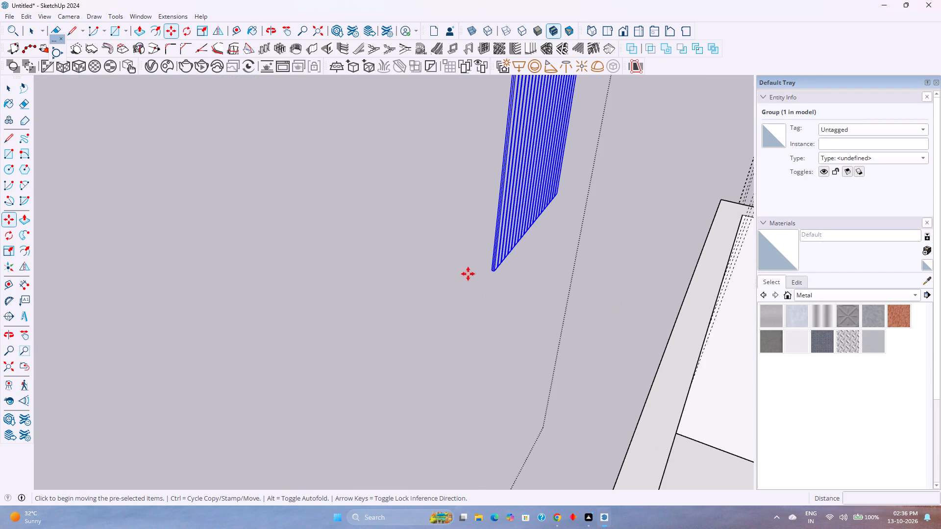
{"action": "scroll", "coordinate": [479, 269], "scroll_direction": "up", "scroll_amount": 6}
{"action": "scroll", "coordinate": [520, 263], "scroll_direction": "down", "scroll_amount": 11}
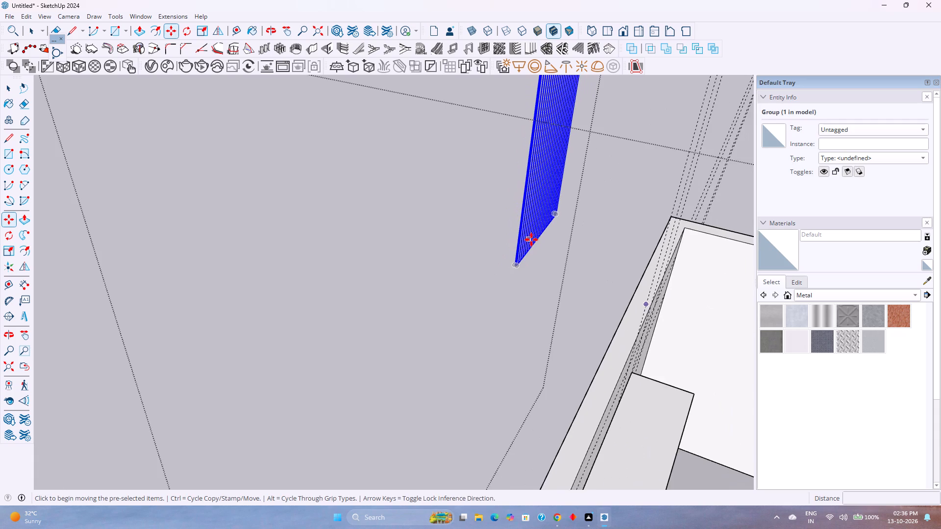
{"action": "middle_click_drag", "start_coordinate": [533, 240], "coordinate": [458, 455], "text": "shift"}
{"action": "scroll", "coordinate": [446, 208], "scroll_direction": "up", "scroll_amount": 8}
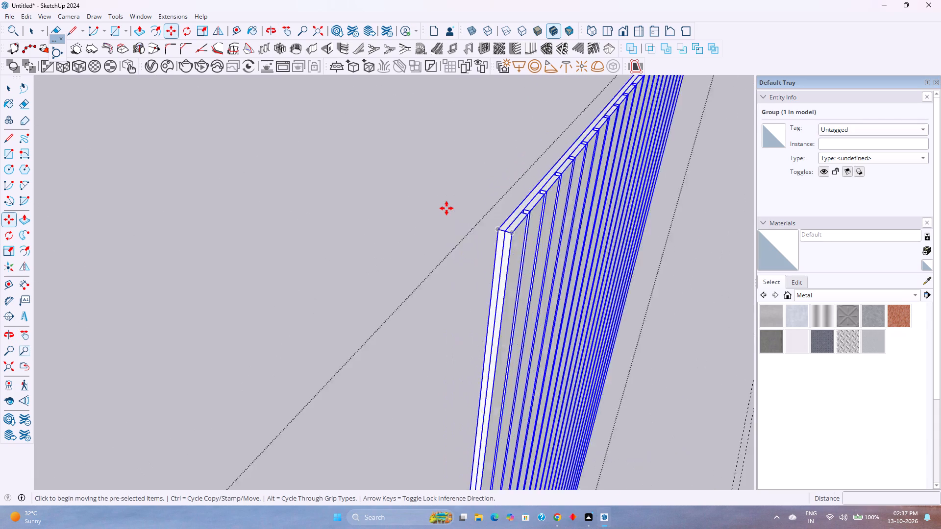
{"action": "scroll", "coordinate": [446, 208], "scroll_direction": "up", "scroll_amount": 3}
{"action": "scroll", "coordinate": [571, 249], "scroll_direction": "down", "scroll_amount": 2}
{"action": "left_click", "coordinate": [614, 269]}
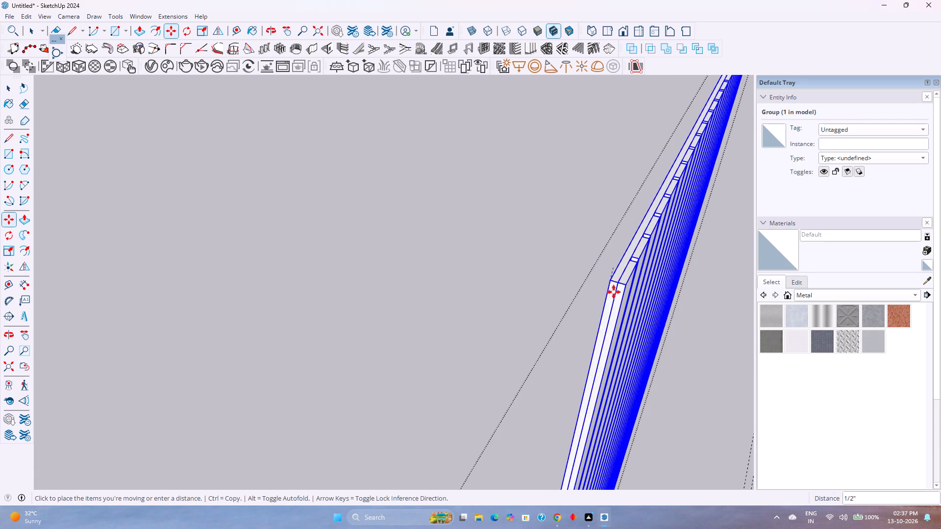
{"action": "scroll", "coordinate": [589, 288], "scroll_direction": "down", "scroll_amount": 17}
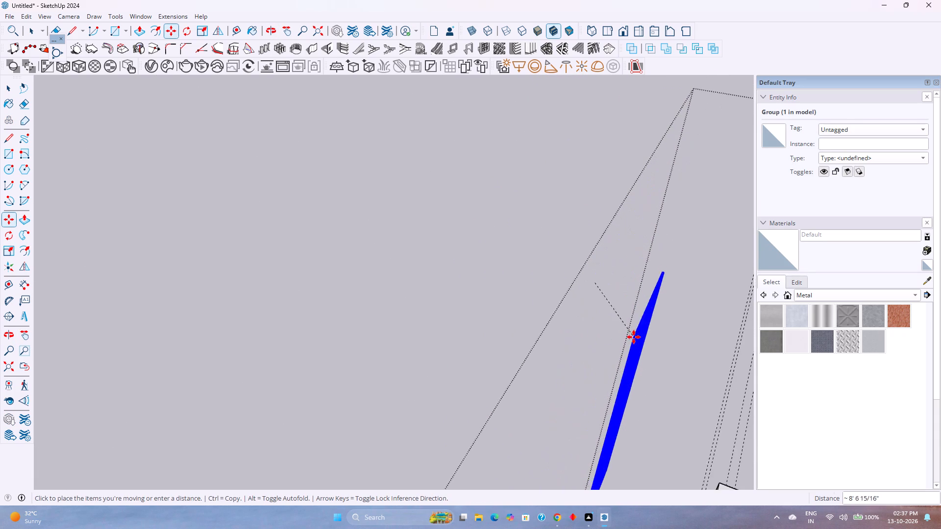
{"action": "middle_click_drag", "start_coordinate": [634, 337], "coordinate": [396, 238], "text": "shift"}
{"action": "scroll", "coordinate": [375, 225], "scroll_direction": "down", "scroll_amount": 11}
{"action": "middle_click_drag", "start_coordinate": [395, 338], "coordinate": [330, 317]}
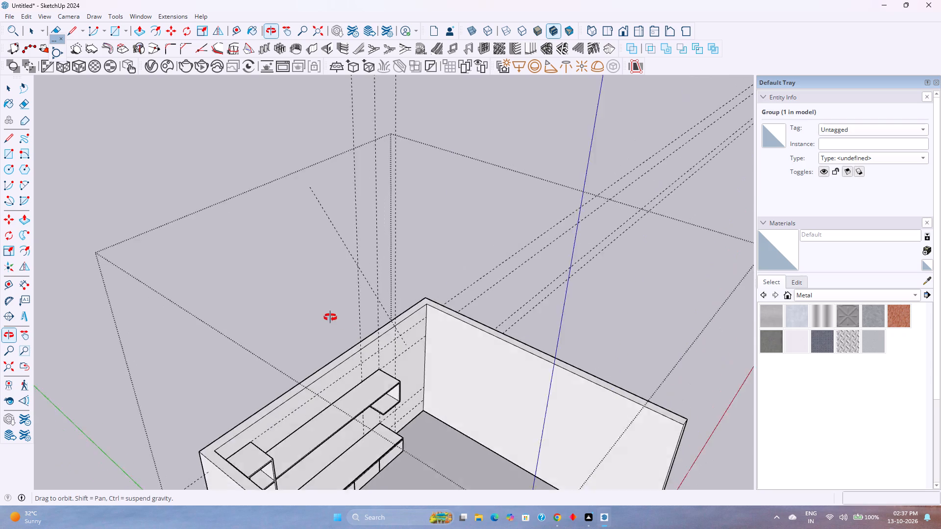
{"action": "middle_click_drag", "start_coordinate": [330, 317], "coordinate": [234, 290]}
{"action": "scroll", "coordinate": [330, 369], "scroll_direction": "up", "scroll_amount": 11}
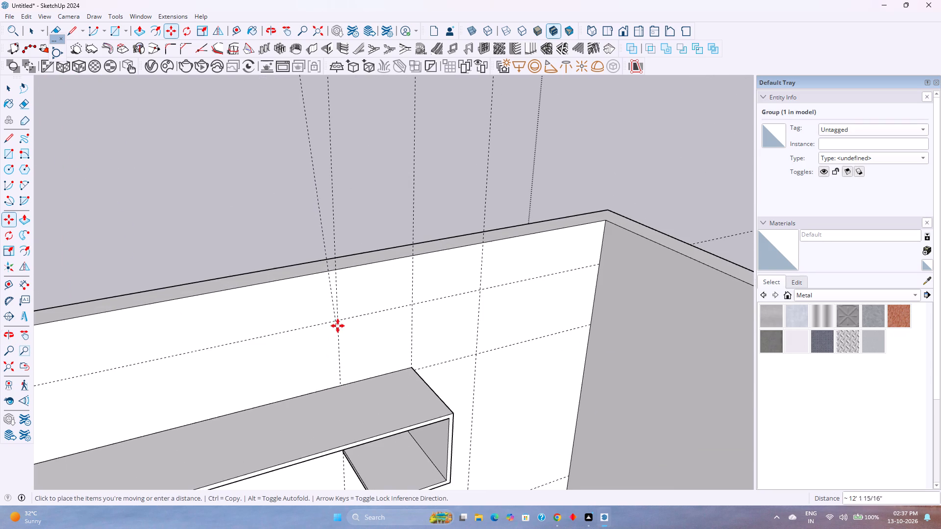
{"action": "scroll", "coordinate": [338, 321], "scroll_direction": "up", "scroll_amount": 11}
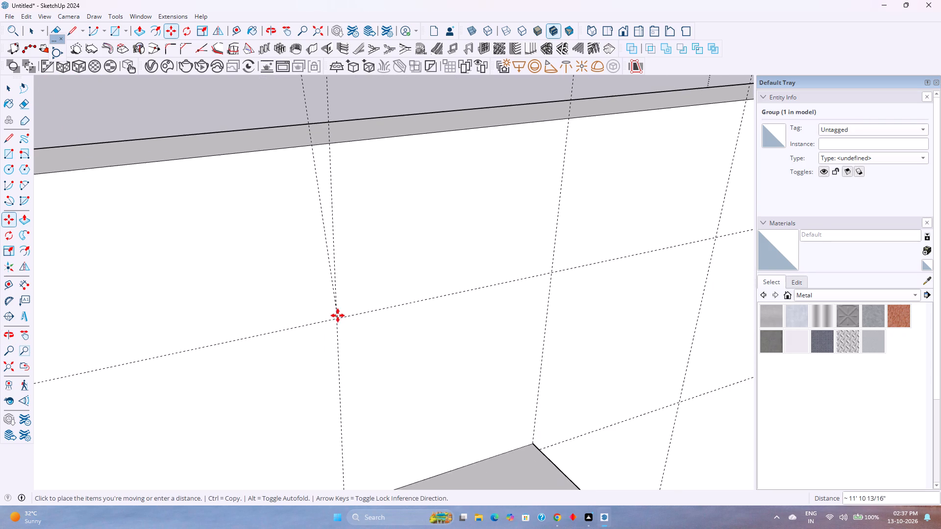
{"action": "left_click", "coordinate": [337, 320]}
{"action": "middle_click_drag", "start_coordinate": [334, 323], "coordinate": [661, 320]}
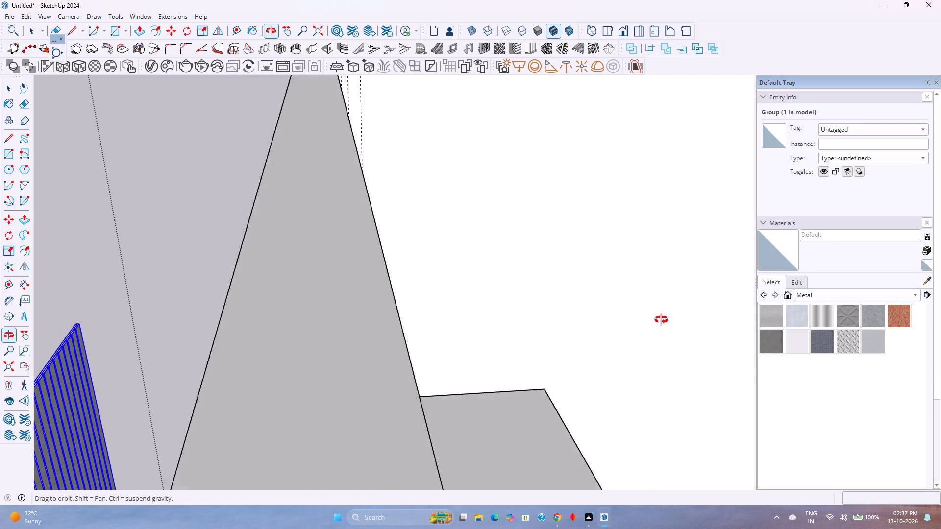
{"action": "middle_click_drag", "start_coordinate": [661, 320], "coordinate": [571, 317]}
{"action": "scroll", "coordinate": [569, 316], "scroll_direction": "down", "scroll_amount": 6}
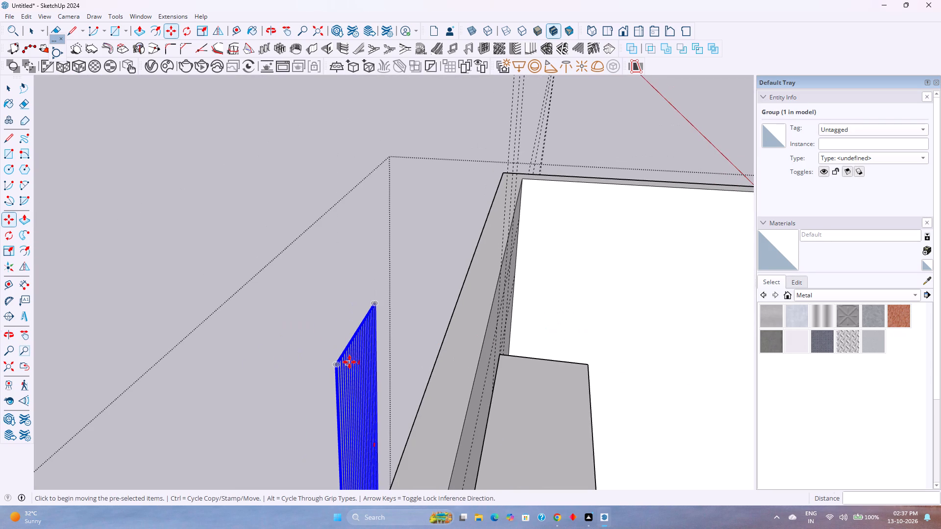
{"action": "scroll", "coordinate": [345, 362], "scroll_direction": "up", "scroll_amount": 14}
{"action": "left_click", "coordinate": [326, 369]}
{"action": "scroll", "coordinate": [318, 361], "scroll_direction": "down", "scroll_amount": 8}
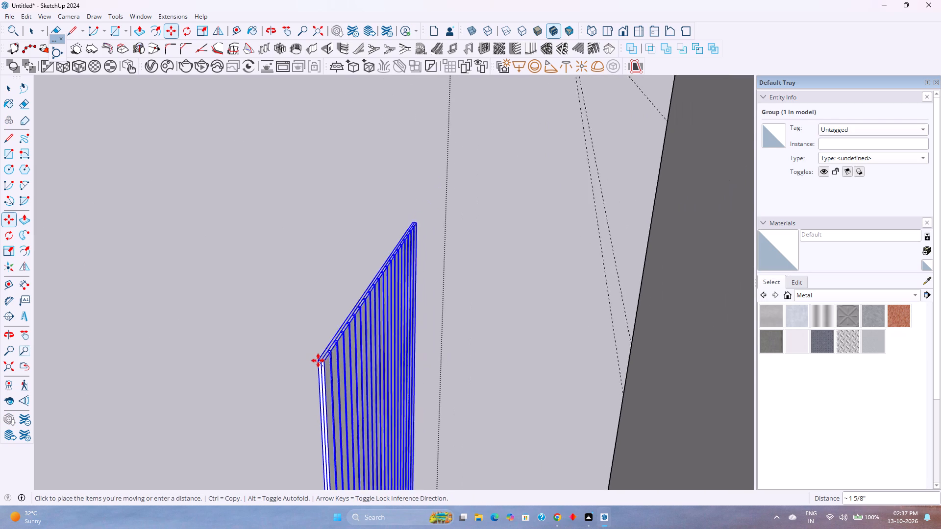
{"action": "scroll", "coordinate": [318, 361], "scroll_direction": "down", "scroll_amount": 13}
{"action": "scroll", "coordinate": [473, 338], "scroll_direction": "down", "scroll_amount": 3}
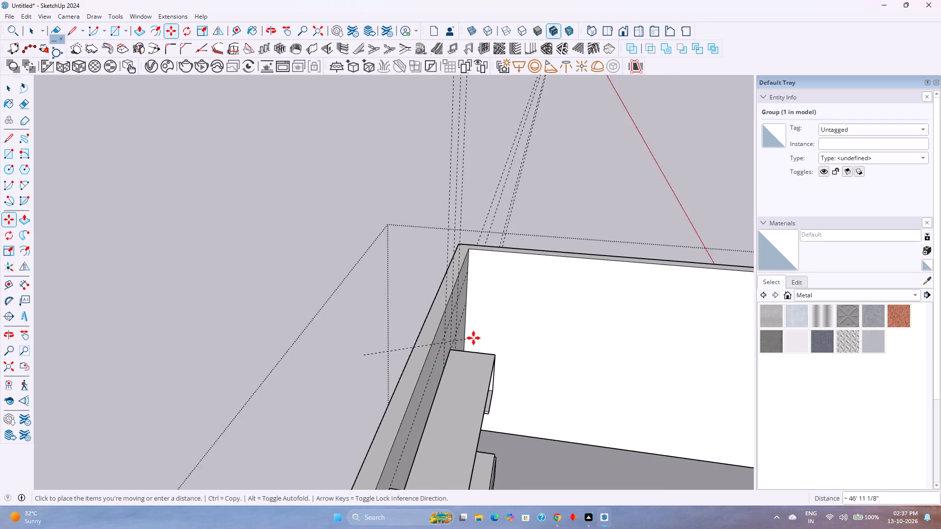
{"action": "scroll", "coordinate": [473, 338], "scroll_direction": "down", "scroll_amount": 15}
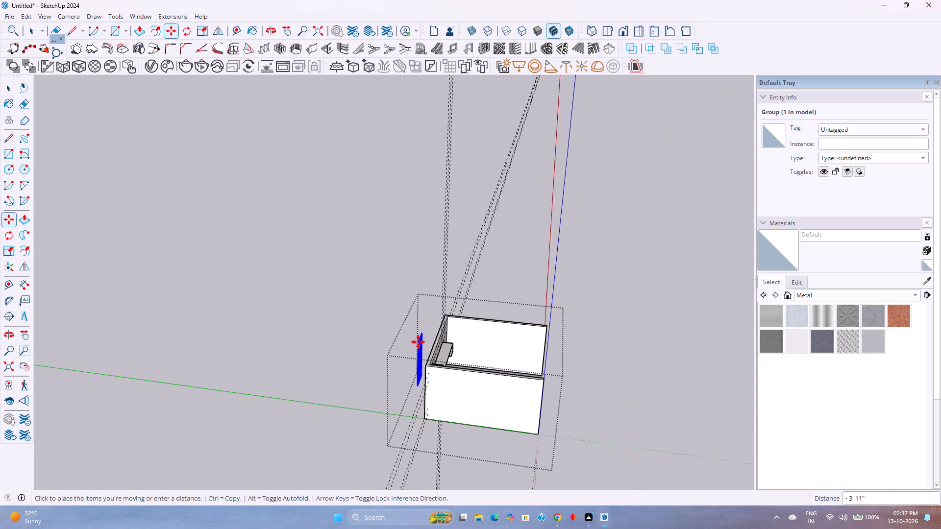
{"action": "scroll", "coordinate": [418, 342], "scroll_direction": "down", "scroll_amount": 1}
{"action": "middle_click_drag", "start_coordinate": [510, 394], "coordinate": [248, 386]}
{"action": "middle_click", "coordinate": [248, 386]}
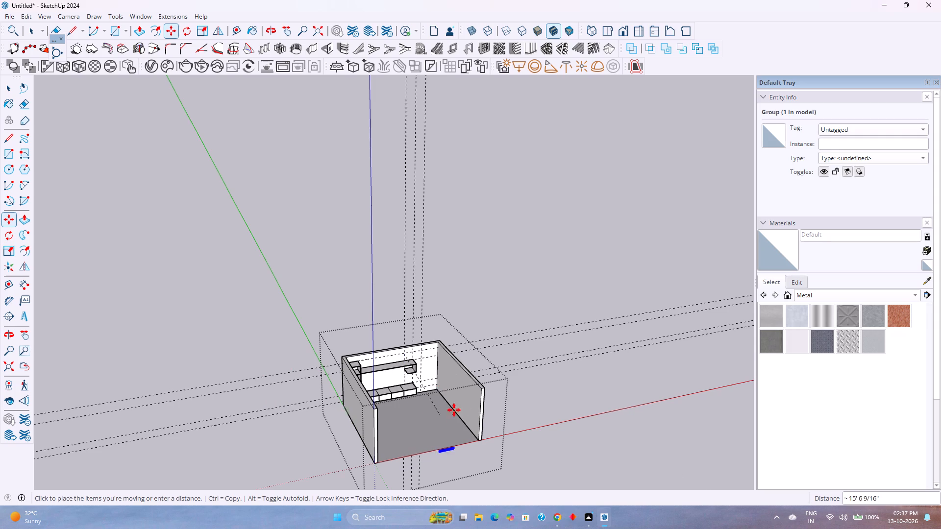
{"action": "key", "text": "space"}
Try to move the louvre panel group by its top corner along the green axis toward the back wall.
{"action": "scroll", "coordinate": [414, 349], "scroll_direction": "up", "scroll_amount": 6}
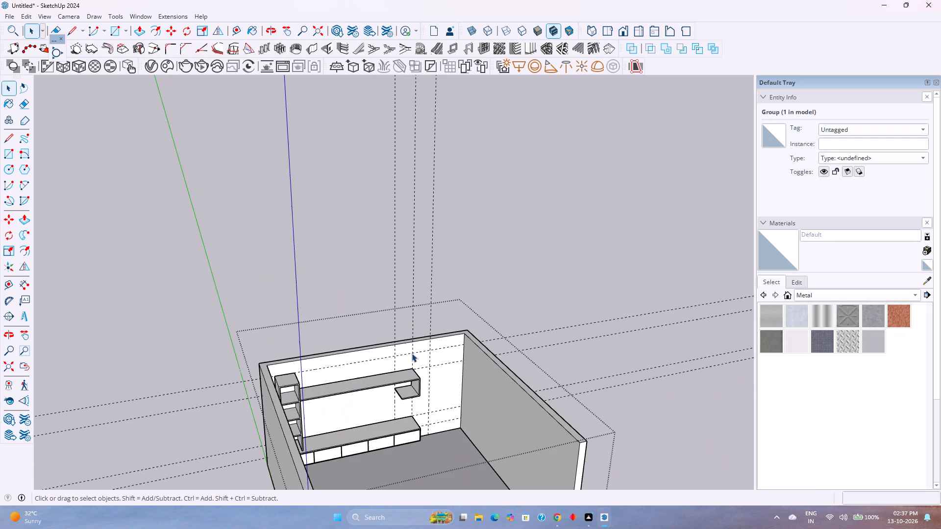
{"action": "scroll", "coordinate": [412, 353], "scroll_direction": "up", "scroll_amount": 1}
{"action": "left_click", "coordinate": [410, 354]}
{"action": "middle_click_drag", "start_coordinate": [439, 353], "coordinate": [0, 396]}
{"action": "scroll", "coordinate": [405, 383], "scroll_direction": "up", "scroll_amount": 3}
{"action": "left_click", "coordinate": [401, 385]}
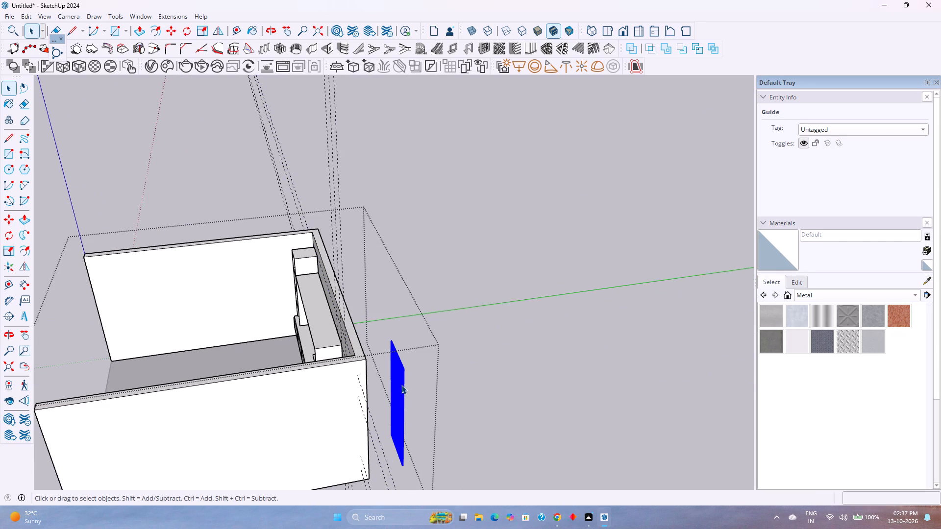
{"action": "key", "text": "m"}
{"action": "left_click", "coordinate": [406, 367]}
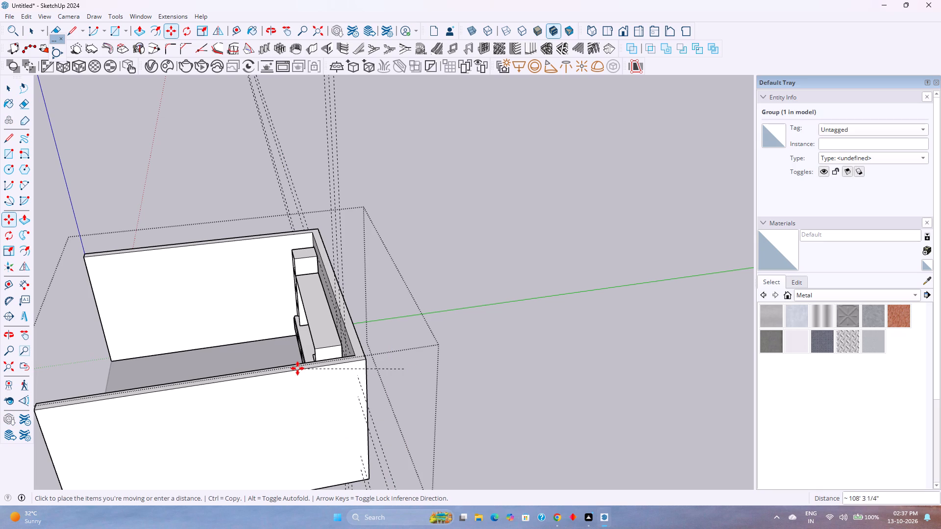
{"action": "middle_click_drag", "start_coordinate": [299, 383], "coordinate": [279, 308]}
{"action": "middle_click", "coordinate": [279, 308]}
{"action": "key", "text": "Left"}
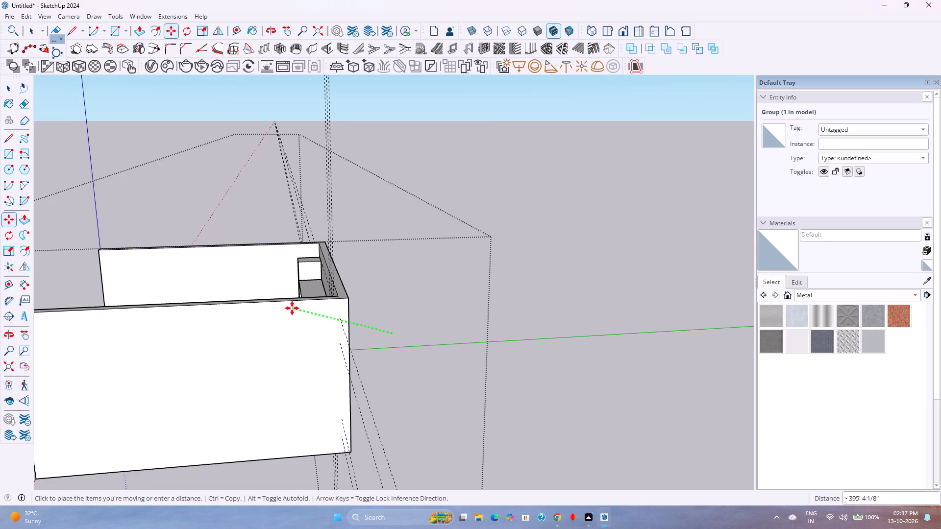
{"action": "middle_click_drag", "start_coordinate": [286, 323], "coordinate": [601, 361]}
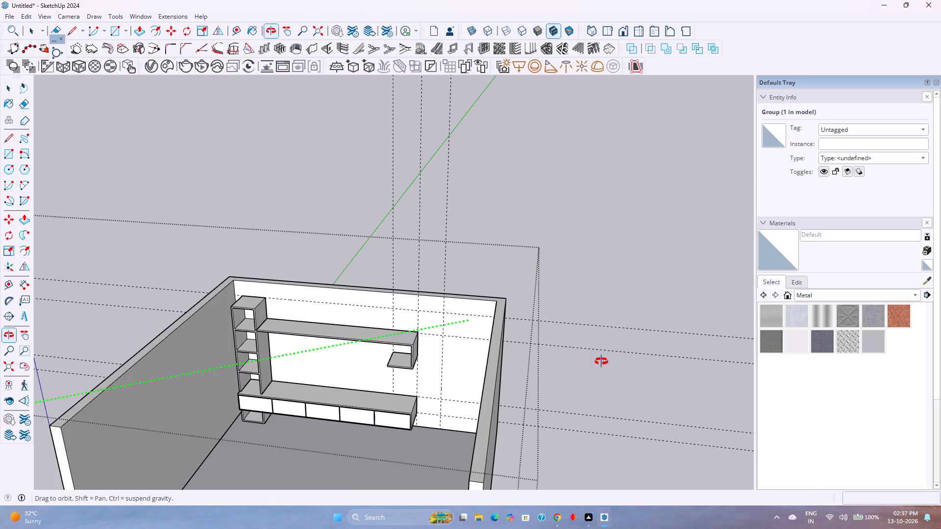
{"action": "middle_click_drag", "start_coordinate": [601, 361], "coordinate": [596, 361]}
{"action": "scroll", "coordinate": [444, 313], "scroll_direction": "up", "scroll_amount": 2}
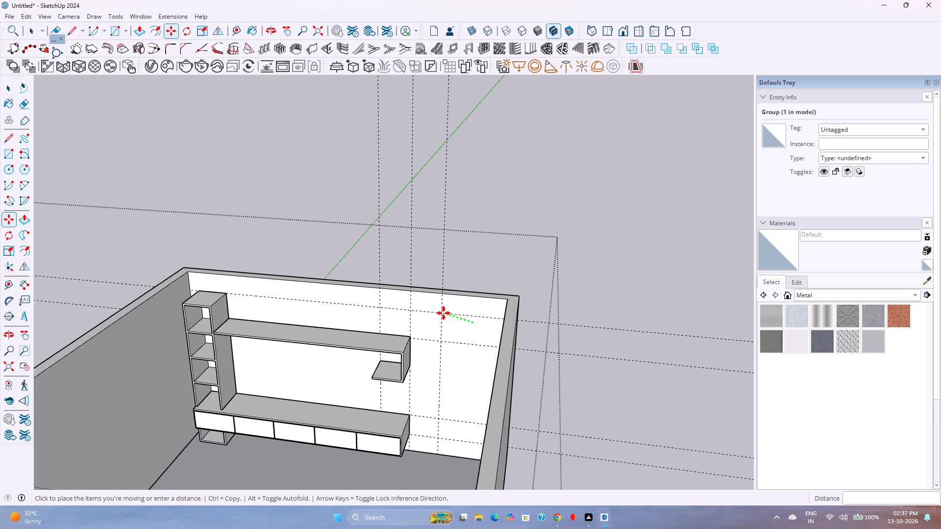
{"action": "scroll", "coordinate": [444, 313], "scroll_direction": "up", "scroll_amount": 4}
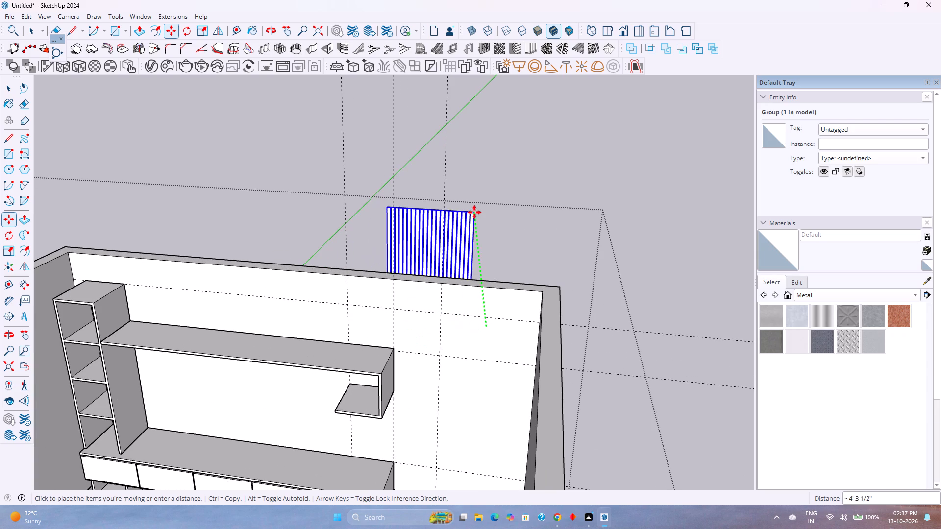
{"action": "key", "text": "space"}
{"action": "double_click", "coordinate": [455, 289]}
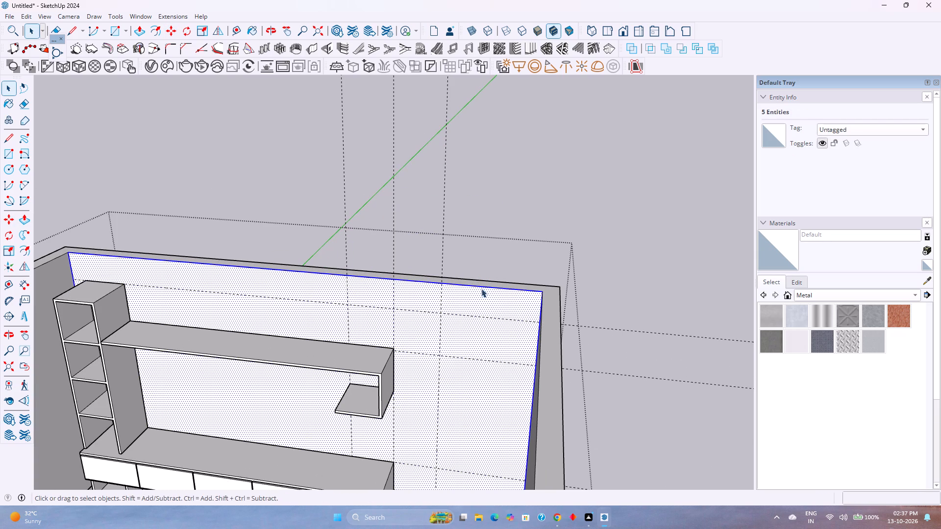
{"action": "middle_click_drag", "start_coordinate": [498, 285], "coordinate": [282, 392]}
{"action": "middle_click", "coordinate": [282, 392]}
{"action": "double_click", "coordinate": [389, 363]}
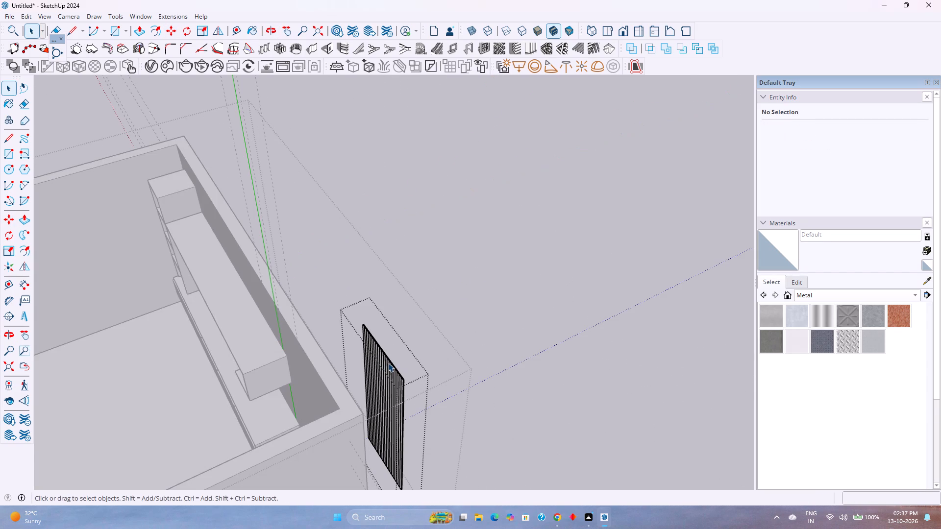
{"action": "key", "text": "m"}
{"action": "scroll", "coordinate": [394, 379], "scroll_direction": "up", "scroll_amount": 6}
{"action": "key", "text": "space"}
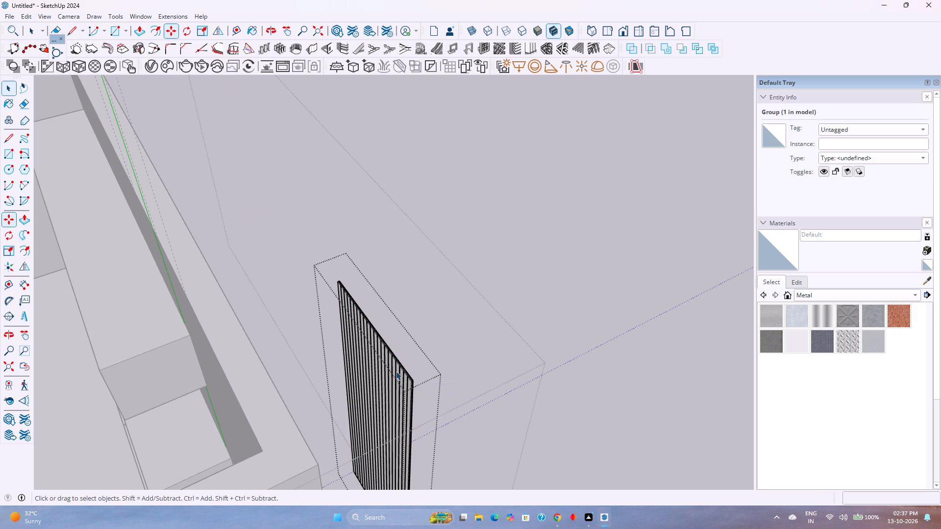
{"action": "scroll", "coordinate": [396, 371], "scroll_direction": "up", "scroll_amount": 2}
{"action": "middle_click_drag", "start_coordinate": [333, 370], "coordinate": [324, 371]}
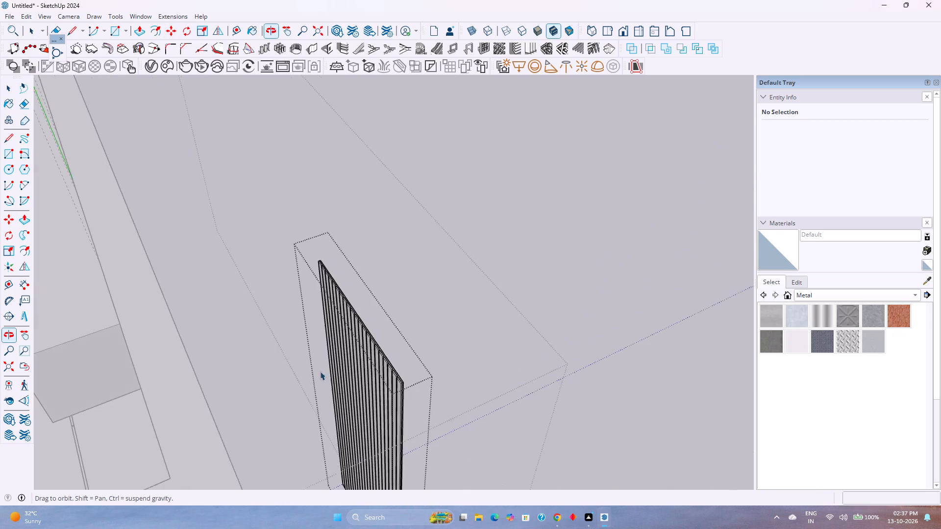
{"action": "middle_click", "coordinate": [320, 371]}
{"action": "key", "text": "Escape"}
Move the louvre panel group straight up along the blue axis by about 9' 8", taking it by its top corner.
{"action": "left_click", "coordinate": [369, 363]}
{"action": "key", "text": "m"}
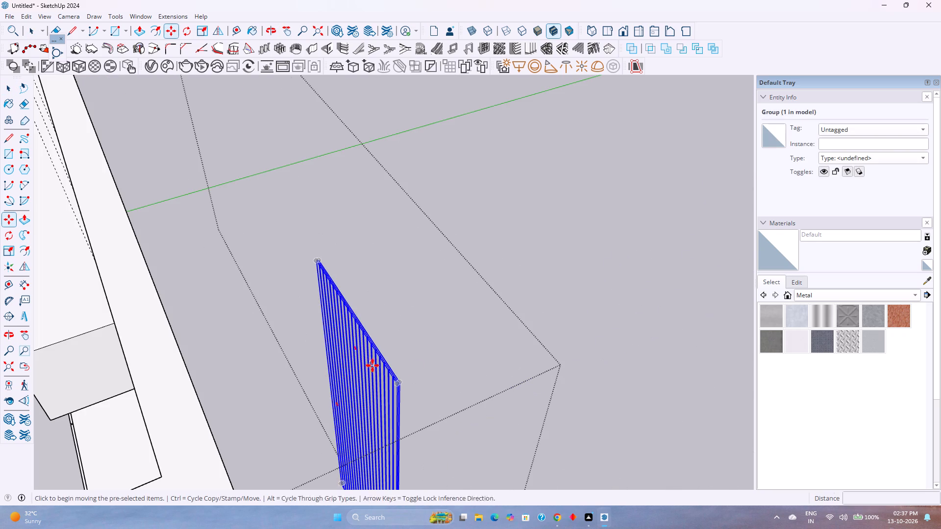
{"action": "scroll", "coordinate": [408, 396], "scroll_direction": "up", "scroll_amount": 7}
{"action": "left_click", "coordinate": [371, 334]}
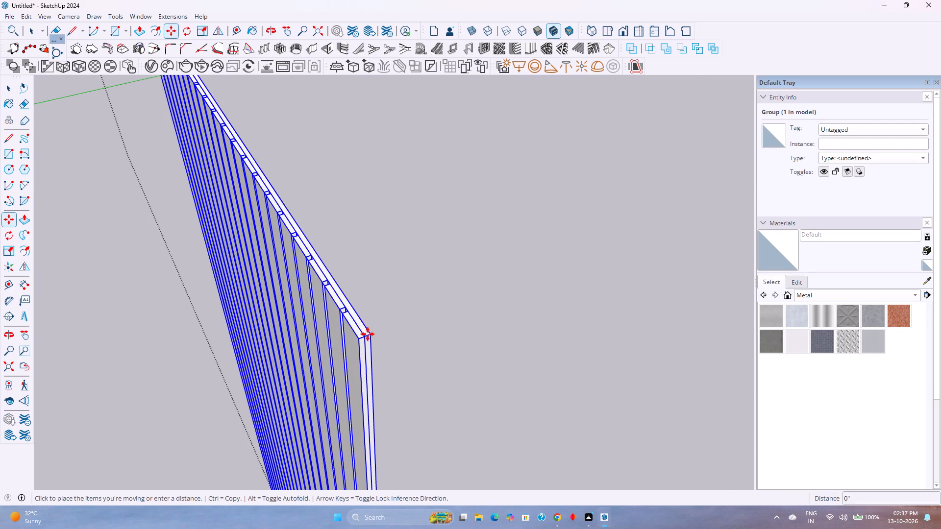
{"action": "scroll", "coordinate": [346, 340], "scroll_direction": "down", "scroll_amount": 10}
{"action": "scroll", "coordinate": [346, 340], "scroll_direction": "up", "scroll_amount": 1}
{"action": "scroll", "coordinate": [346, 340], "scroll_direction": "down", "scroll_amount": 12}
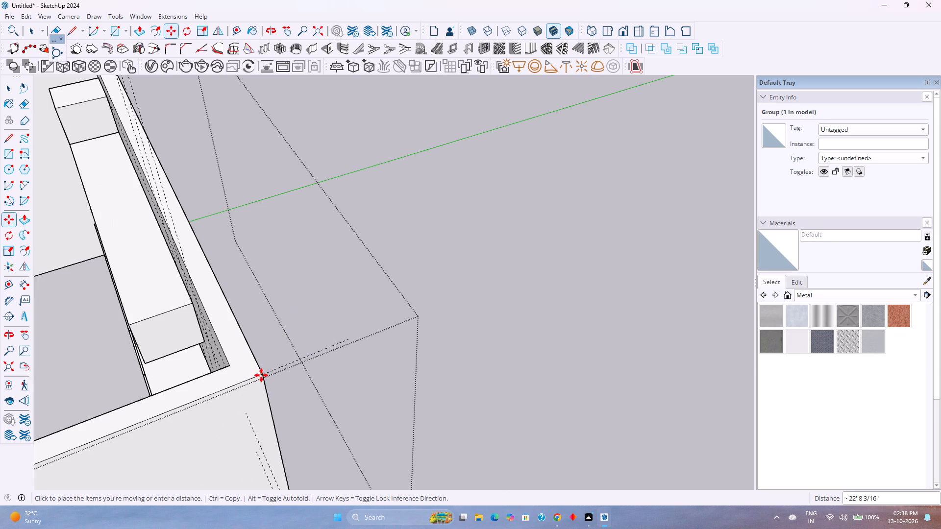
{"action": "key", "text": "shift+f"}
{"action": "scroll", "coordinate": [261, 375], "scroll_direction": "down", "scroll_amount": 3}
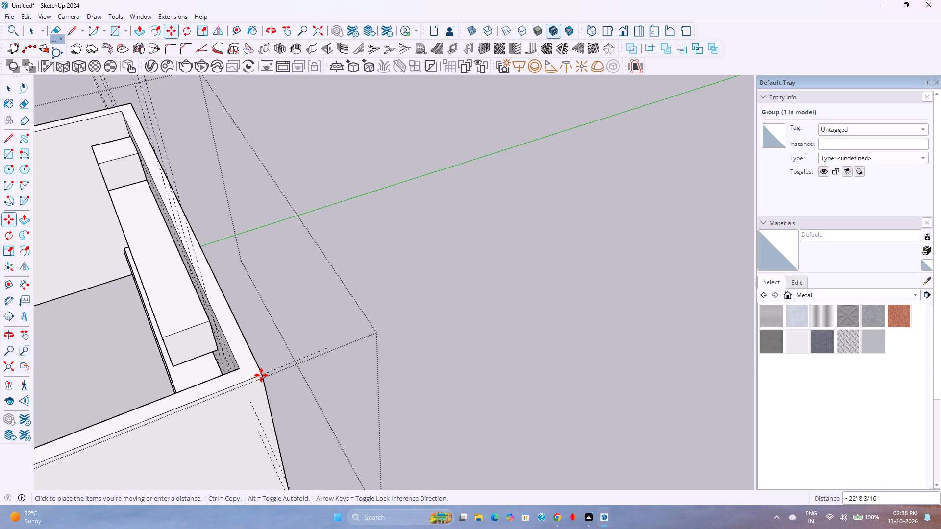
{"action": "scroll", "coordinate": [261, 375], "scroll_direction": "down", "scroll_amount": 6}
{"action": "scroll", "coordinate": [234, 364], "scroll_direction": "up", "scroll_amount": 4}
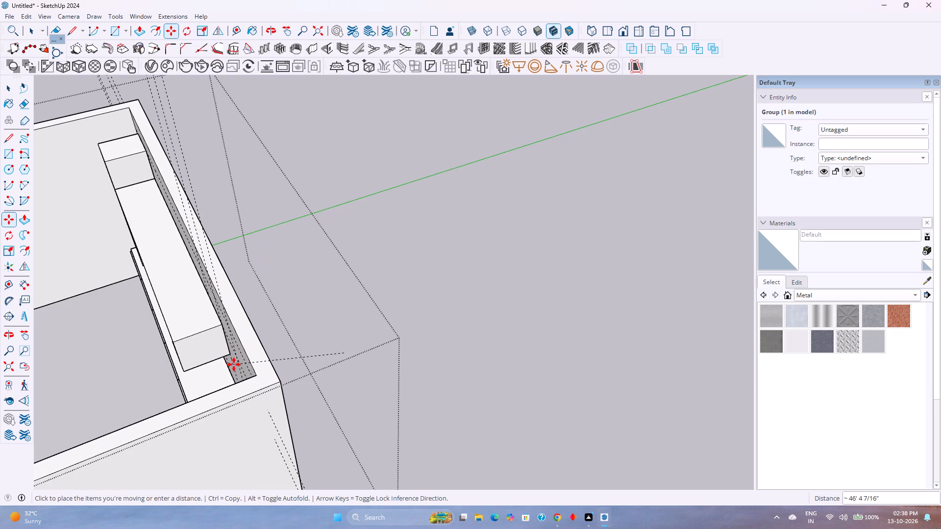
{"action": "key", "text": "Up"}
{"action": "scroll", "coordinate": [234, 364], "scroll_direction": "down", "scroll_amount": 5}
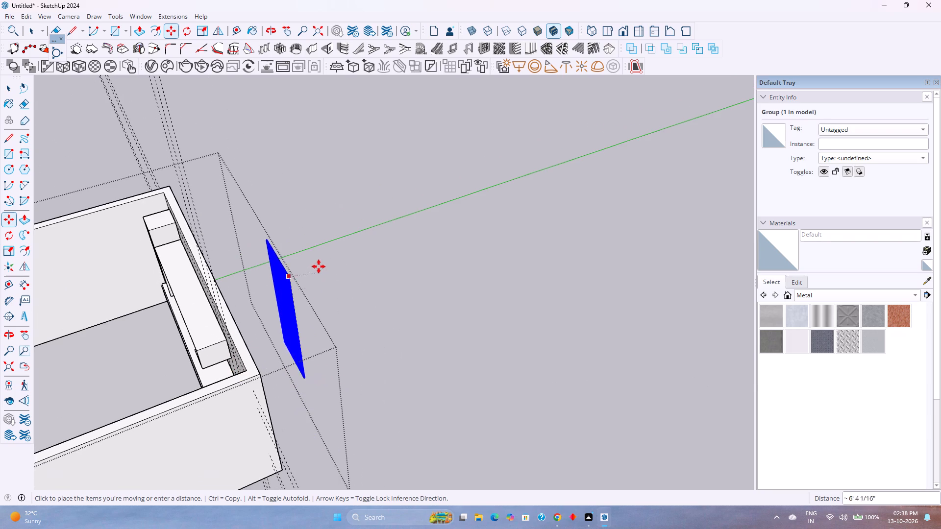
{"action": "left_click", "coordinate": [319, 216]}
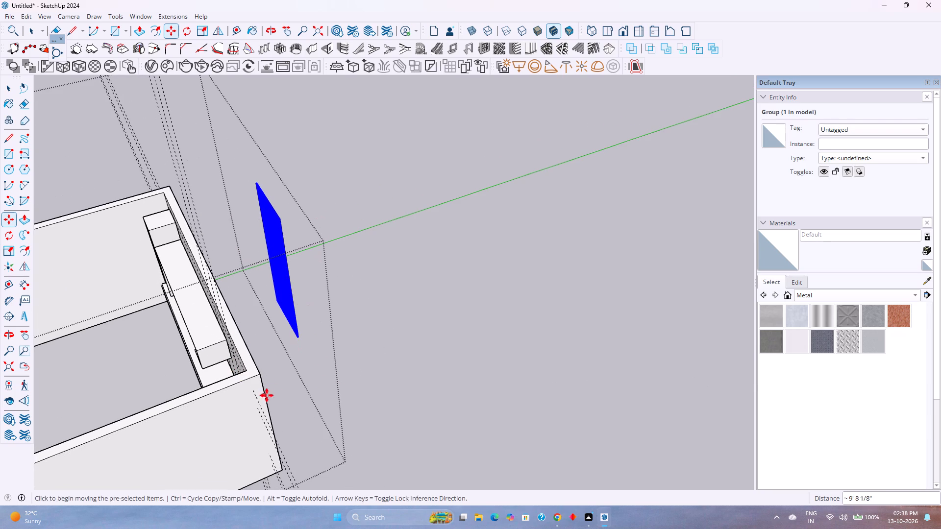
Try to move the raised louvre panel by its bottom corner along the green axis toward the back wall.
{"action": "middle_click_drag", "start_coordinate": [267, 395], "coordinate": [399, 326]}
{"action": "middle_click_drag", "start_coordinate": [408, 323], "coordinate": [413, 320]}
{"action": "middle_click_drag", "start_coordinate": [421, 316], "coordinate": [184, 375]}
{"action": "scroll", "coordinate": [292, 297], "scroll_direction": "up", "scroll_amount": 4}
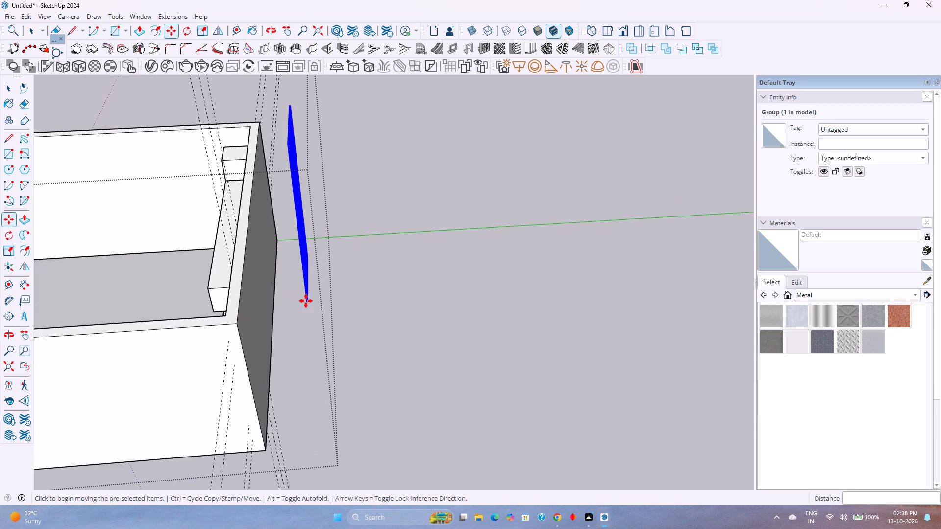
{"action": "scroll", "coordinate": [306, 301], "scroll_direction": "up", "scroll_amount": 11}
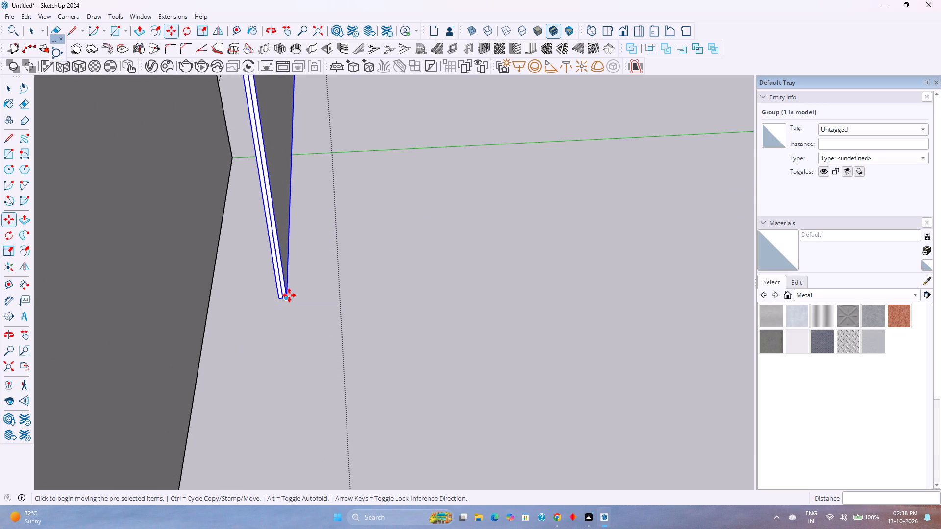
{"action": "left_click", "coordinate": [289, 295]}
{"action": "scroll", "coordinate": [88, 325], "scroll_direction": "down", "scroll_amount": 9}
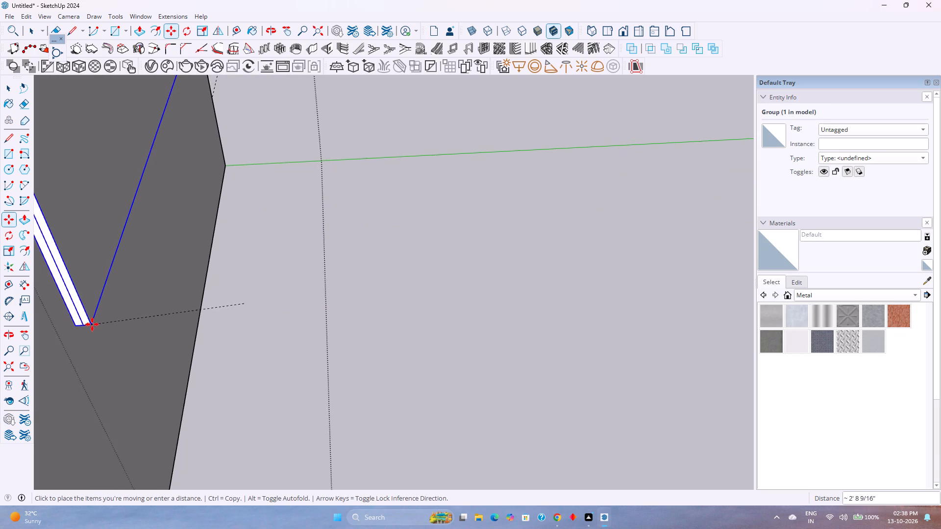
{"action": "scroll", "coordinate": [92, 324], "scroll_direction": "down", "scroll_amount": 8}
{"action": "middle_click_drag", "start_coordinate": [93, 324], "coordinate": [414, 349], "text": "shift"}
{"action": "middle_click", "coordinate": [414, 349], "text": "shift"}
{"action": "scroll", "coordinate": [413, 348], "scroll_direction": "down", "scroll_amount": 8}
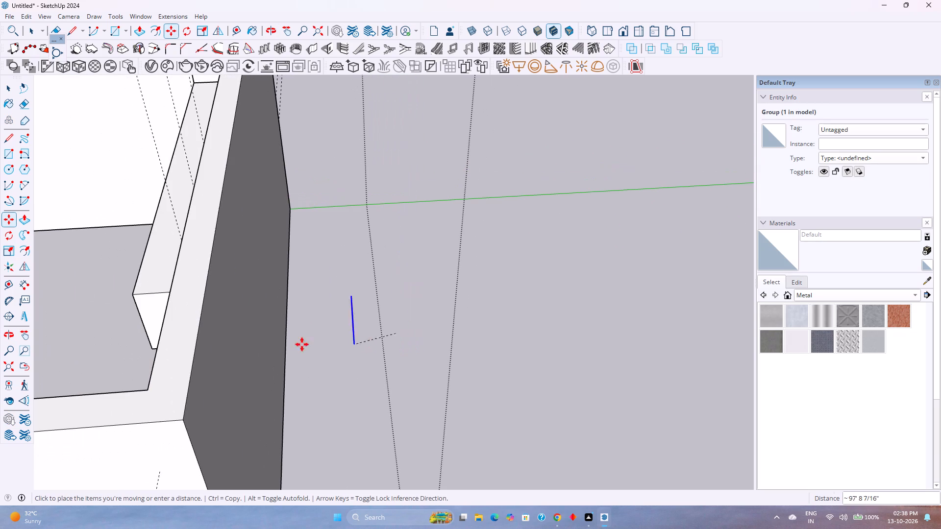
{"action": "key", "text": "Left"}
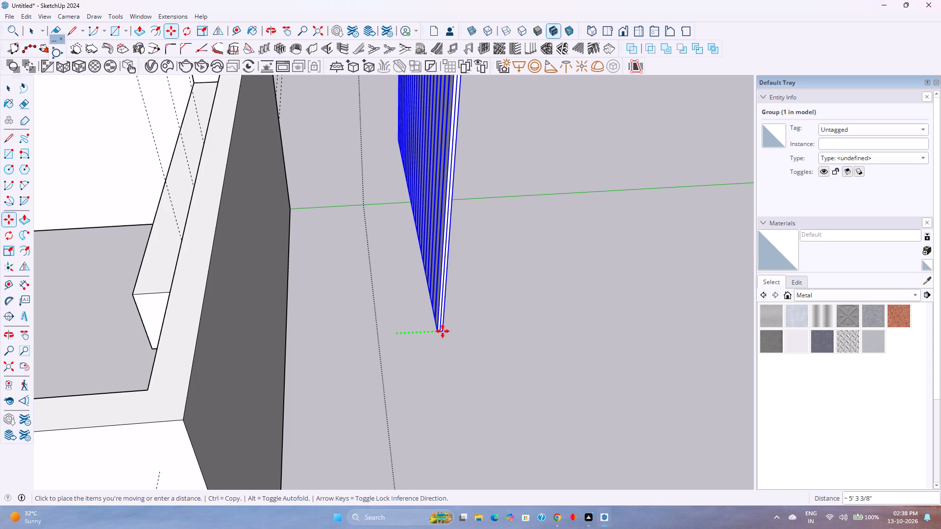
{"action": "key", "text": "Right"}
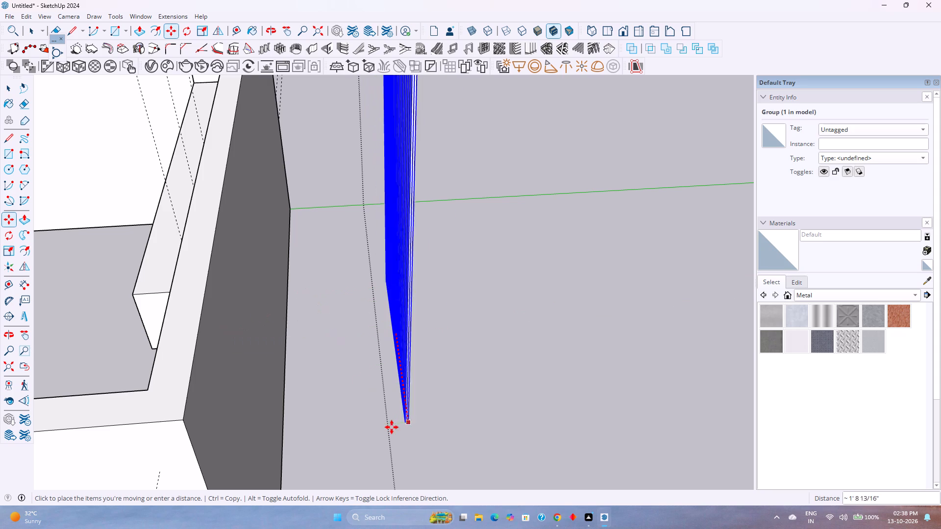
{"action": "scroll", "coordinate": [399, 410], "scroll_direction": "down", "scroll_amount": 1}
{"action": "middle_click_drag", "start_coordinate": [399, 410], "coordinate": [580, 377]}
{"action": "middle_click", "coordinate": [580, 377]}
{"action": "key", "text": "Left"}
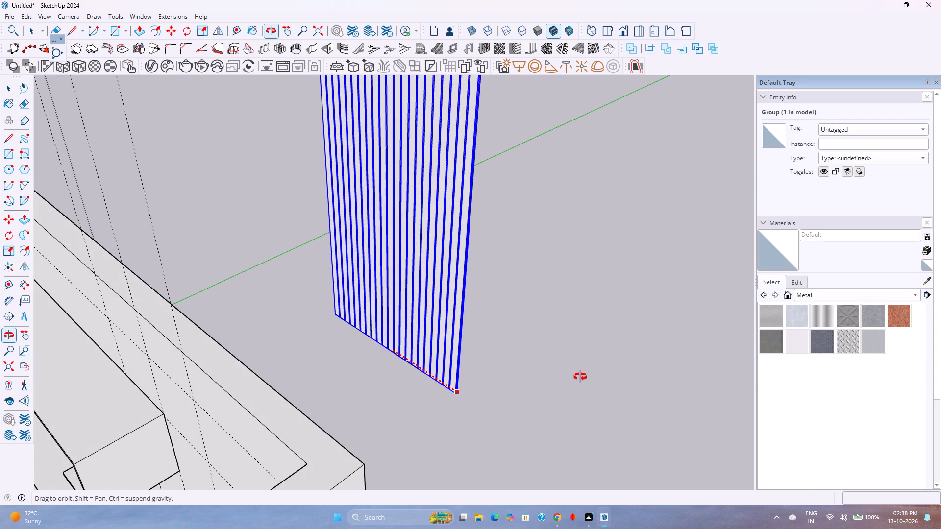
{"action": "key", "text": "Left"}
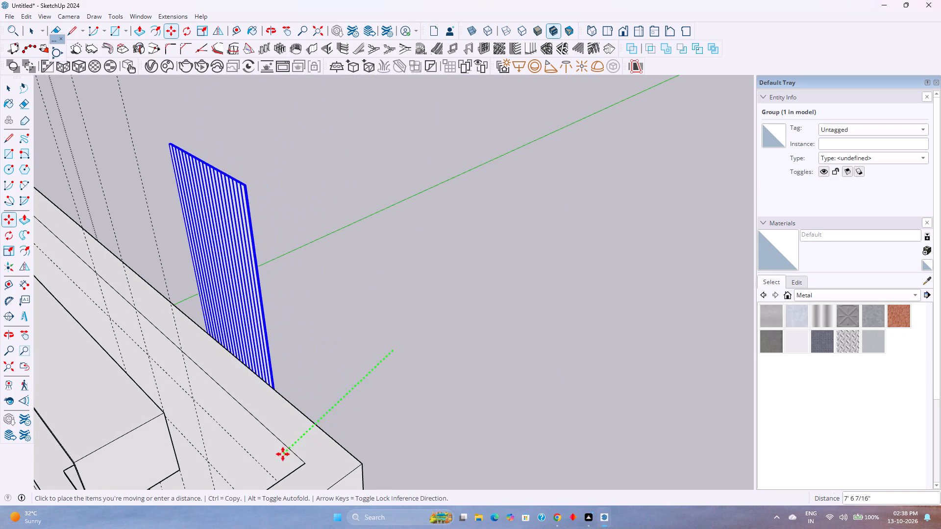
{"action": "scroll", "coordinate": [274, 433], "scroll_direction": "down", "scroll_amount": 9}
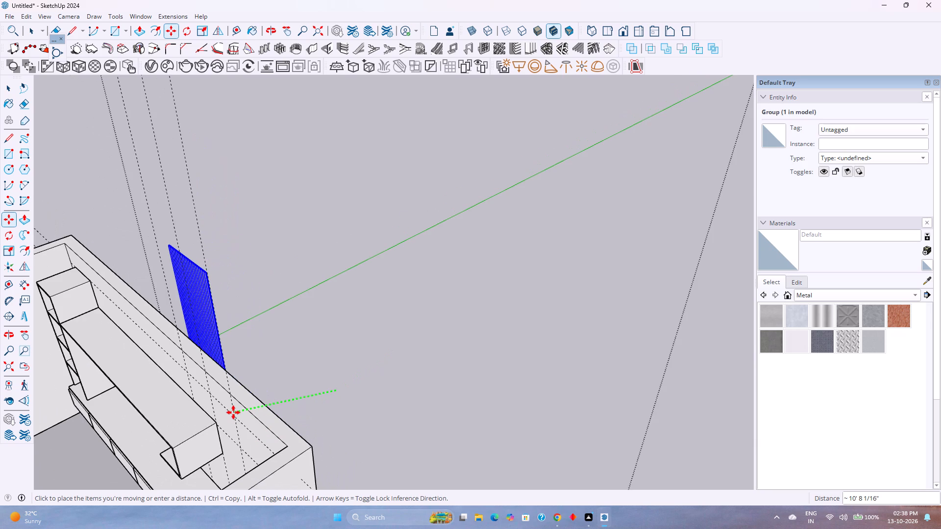
Show the model's hidden back edges as dashed lines.
{"action": "key", "text": "k"}
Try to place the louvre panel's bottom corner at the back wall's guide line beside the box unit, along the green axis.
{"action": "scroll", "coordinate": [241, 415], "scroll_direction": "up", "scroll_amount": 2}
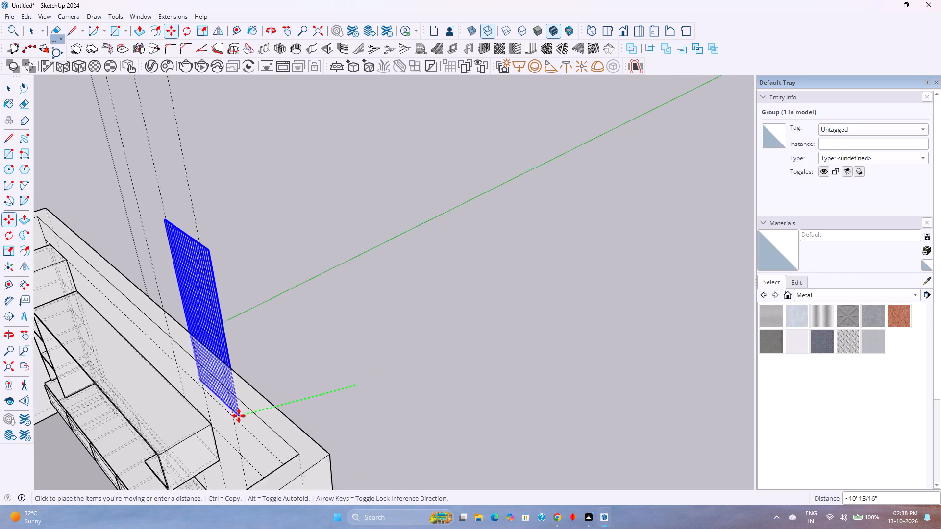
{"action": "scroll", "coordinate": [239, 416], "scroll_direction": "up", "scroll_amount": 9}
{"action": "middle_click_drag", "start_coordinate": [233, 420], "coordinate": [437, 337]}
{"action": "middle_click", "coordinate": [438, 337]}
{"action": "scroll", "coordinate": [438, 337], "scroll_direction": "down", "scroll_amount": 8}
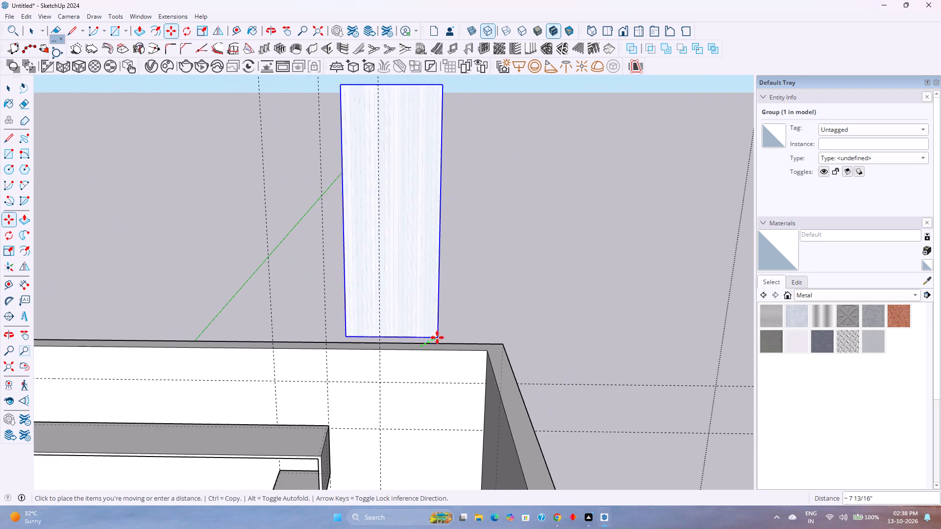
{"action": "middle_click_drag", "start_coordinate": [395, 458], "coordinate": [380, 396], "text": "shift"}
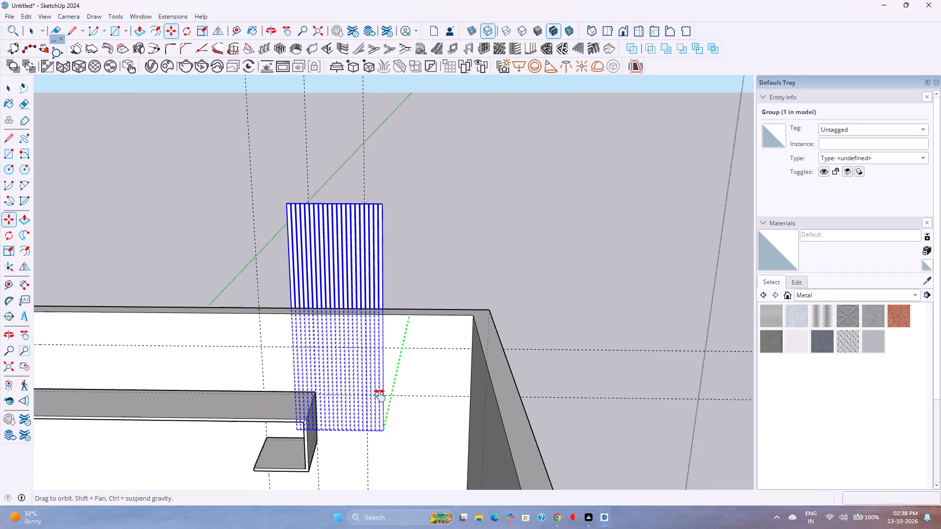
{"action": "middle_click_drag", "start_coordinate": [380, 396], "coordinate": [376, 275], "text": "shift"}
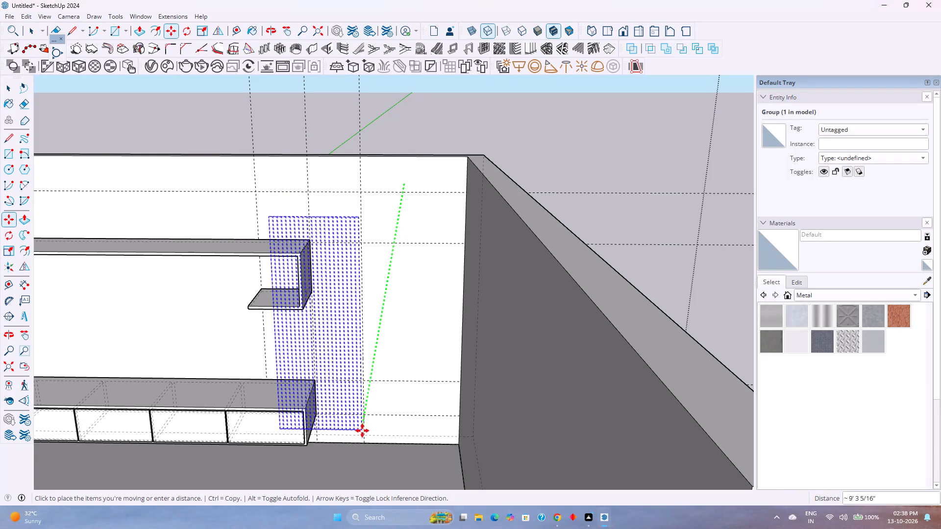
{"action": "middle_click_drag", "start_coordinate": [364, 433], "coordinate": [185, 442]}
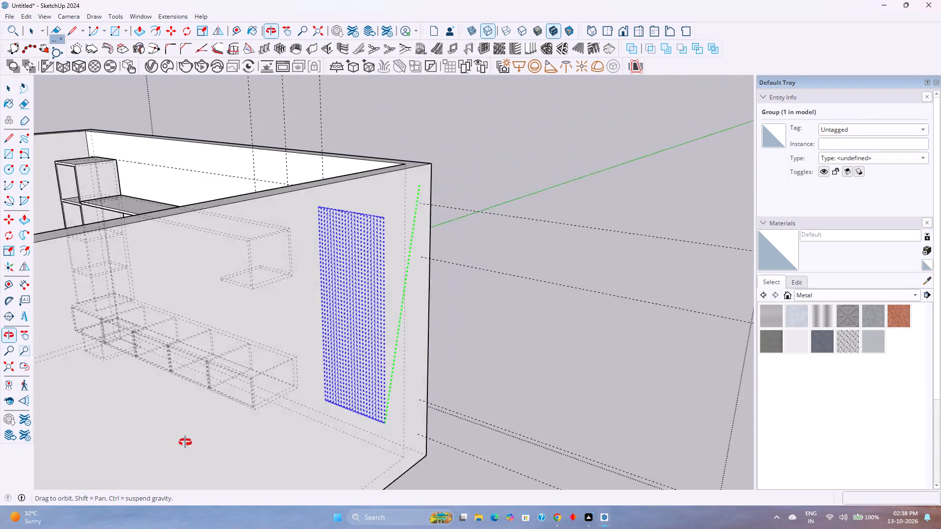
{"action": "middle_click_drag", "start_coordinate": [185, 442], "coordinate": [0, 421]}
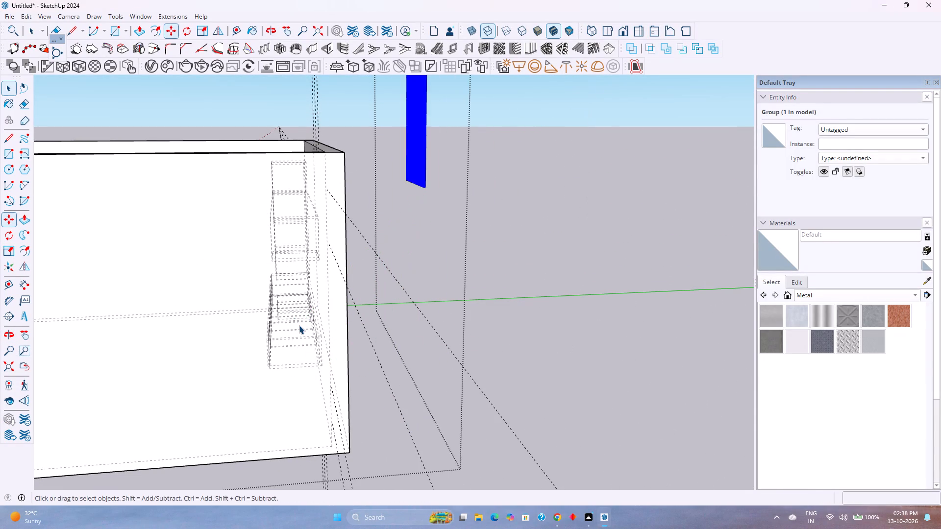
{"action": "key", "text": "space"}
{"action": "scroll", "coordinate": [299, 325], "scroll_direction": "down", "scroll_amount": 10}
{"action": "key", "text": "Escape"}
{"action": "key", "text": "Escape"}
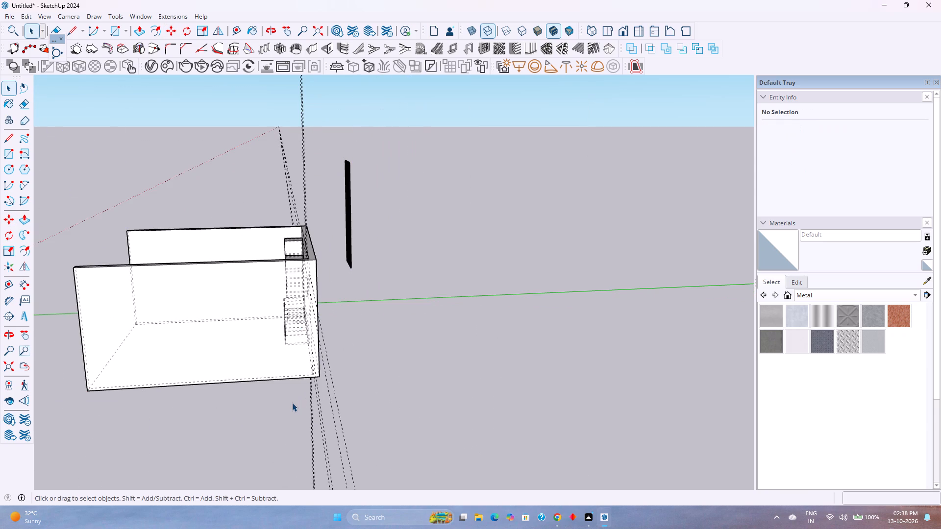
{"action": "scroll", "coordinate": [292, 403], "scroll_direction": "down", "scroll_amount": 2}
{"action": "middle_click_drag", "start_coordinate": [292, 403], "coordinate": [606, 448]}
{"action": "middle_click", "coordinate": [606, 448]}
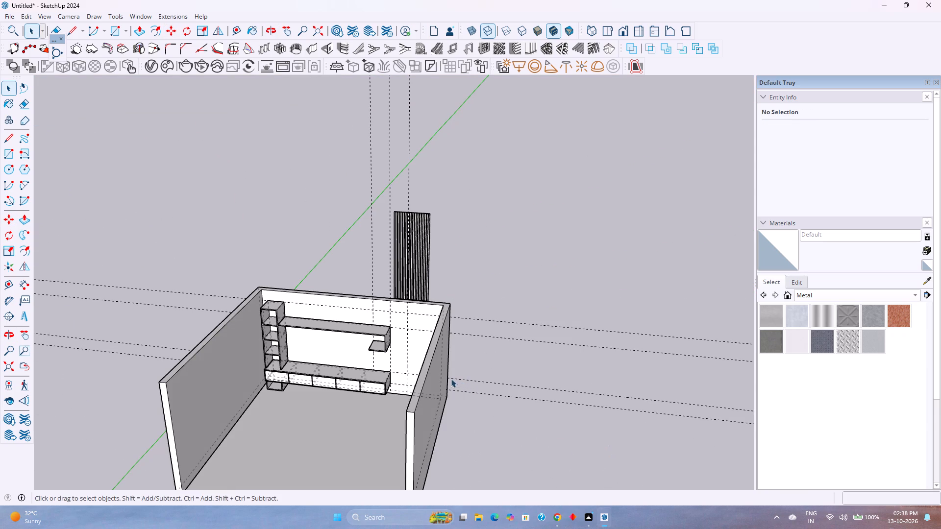
Try to move the louvre panel inside the room group by its bottom corner onto the back wall beside the box unit.
{"action": "left_click", "coordinate": [425, 237]}
{"action": "double_click", "coordinate": [425, 237]}
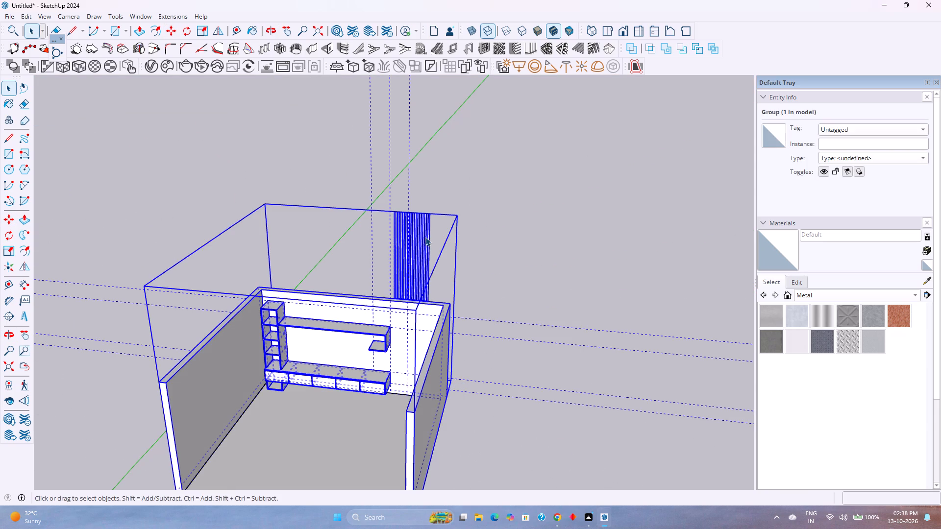
{"action": "left_click", "coordinate": [425, 237]}
{"action": "middle_click_drag", "start_coordinate": [425, 237], "coordinate": [420, 387]}
{"action": "middle_click", "coordinate": [420, 387]}
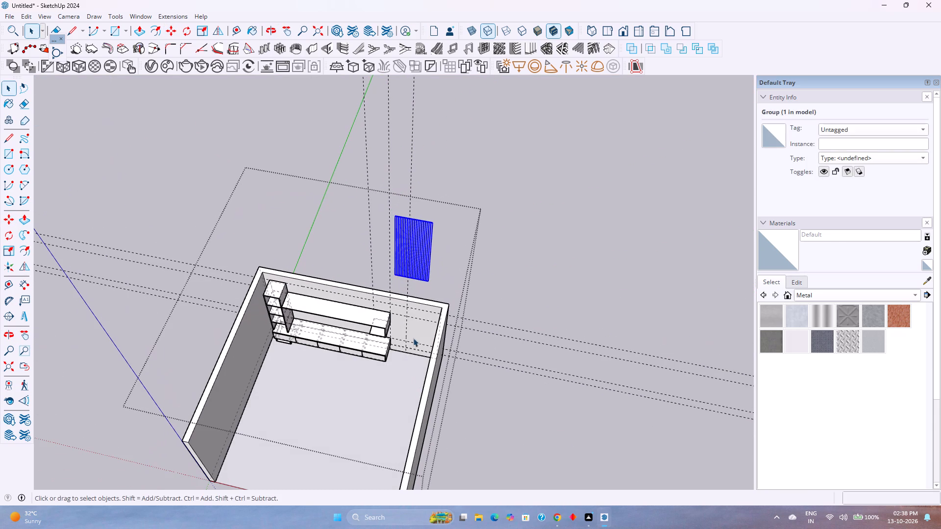
{"action": "key", "text": "m"}
{"action": "scroll", "coordinate": [430, 271], "scroll_direction": "up", "scroll_amount": 8}
{"action": "left_click", "coordinate": [428, 292]}
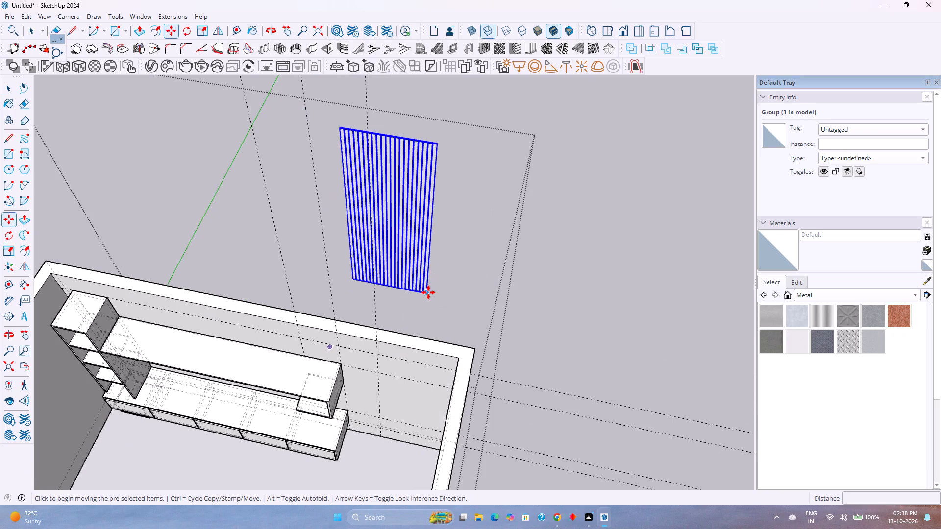
{"action": "left_click", "coordinate": [387, 432]}
{"action": "middle_click_drag", "start_coordinate": [385, 432], "coordinate": [97, 300]}
{"action": "middle_click", "coordinate": [86, 293]}
{"action": "middle_click_drag", "start_coordinate": [84, 292], "coordinate": [80, 289]}
Turn off the dashed display of hidden back edges and close the room group.
{"action": "left_click", "coordinate": [335, 342]}
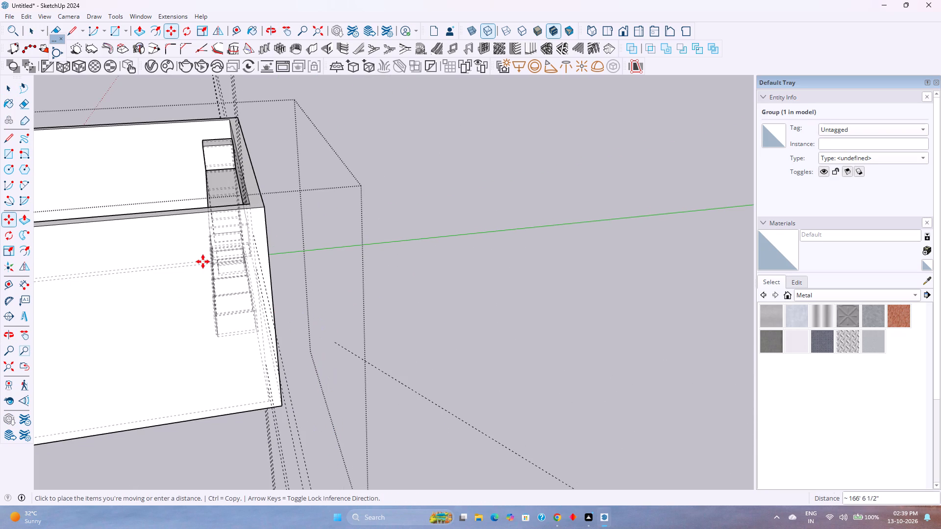
{"action": "key", "text": "k"}
{"action": "scroll", "coordinate": [231, 279], "scroll_direction": "down", "scroll_amount": 1}
{"action": "middle_click_drag", "start_coordinate": [231, 279], "coordinate": [251, 296]}
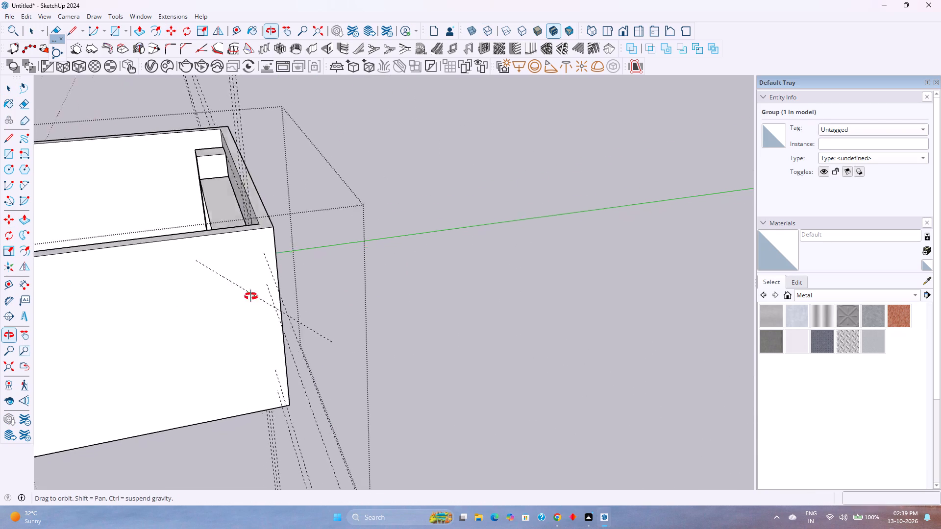
{"action": "middle_click_drag", "start_coordinate": [251, 296], "coordinate": [285, 392]}
{"action": "middle_click", "coordinate": [286, 392]}
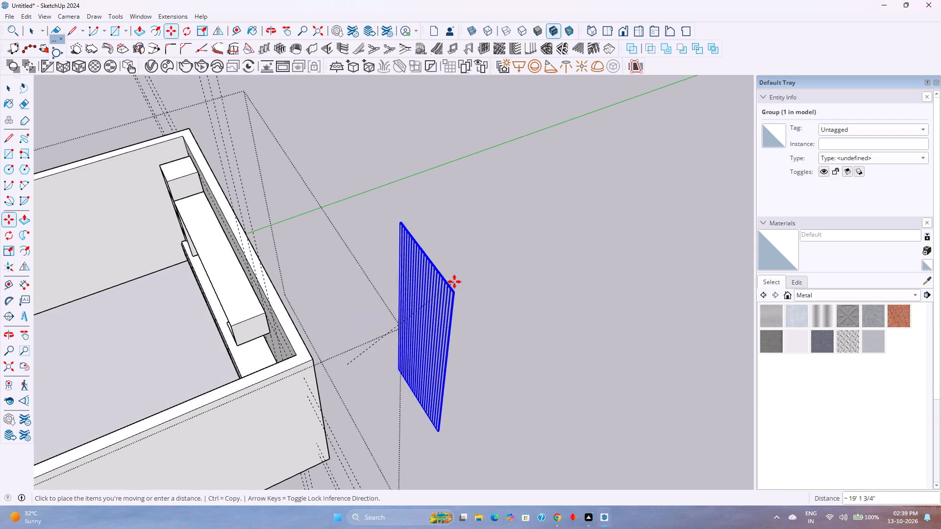
{"action": "key", "text": "Escape"}
{"action": "key", "text": "space"}
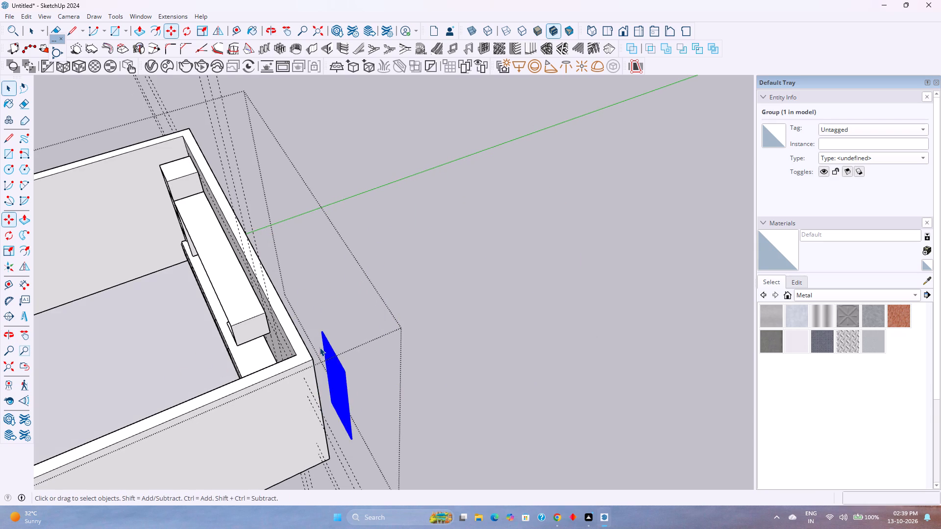
{"action": "scroll", "coordinate": [320, 347], "scroll_direction": "down", "scroll_amount": 3}
{"action": "middle_click_drag", "start_coordinate": [322, 347], "coordinate": [426, 318]}
{"action": "left_click", "coordinate": [537, 293]}
{"action": "middle_click_drag", "start_coordinate": [334, 361], "coordinate": [474, 273]}
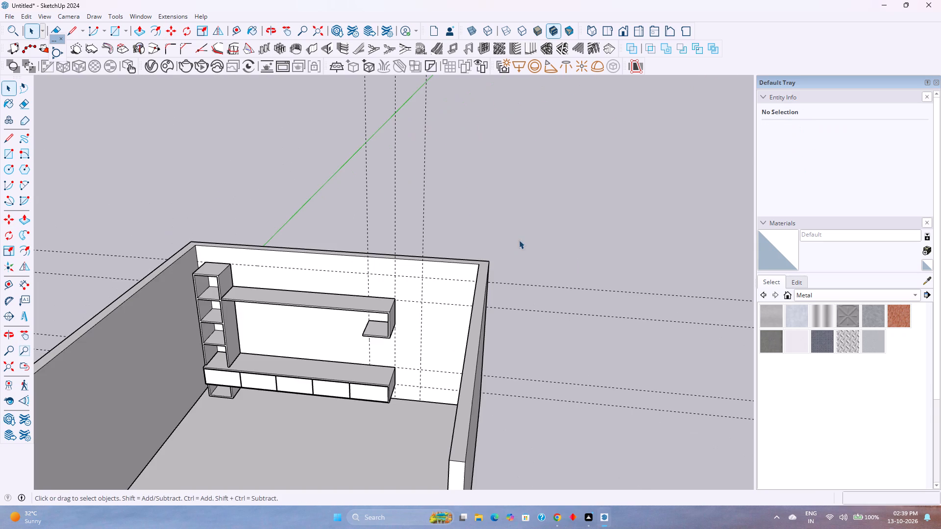
{"action": "scroll", "coordinate": [464, 425], "scroll_direction": "up", "scroll_amount": 1}
{"action": "middle_click_drag", "start_coordinate": [463, 421], "coordinate": [495, 345]}
{"action": "middle_click", "coordinate": [495, 345]}
Save the model as "Tv Unit in Living Room" in the Fuji Files folder.
{"action": "key", "text": "ctrl+s"}
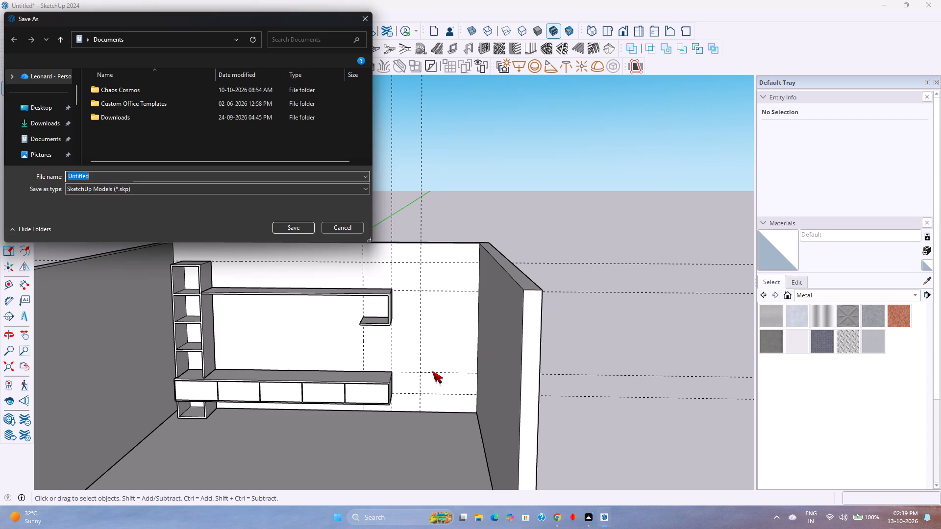
{"action": "scroll", "coordinate": [5, 131], "scroll_direction": "down", "scroll_amount": 5}
{"action": "scroll", "coordinate": [40, 100], "scroll_direction": "up", "scroll_amount": 2}
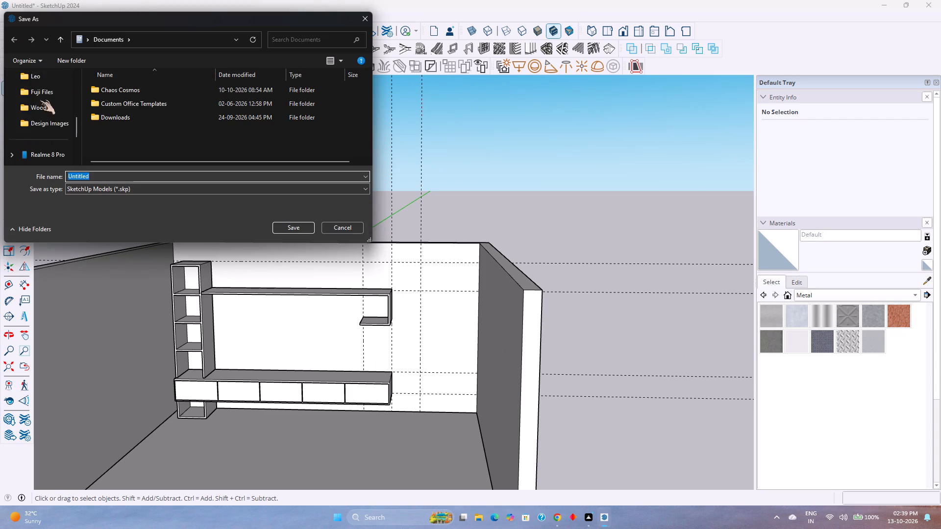
{"action": "scroll", "coordinate": [40, 100], "scroll_direction": "up", "scroll_amount": 1}
{"action": "scroll", "coordinate": [40, 100], "scroll_direction": "down", "scroll_amount": 1}
{"action": "left_click", "coordinate": [40, 96]}
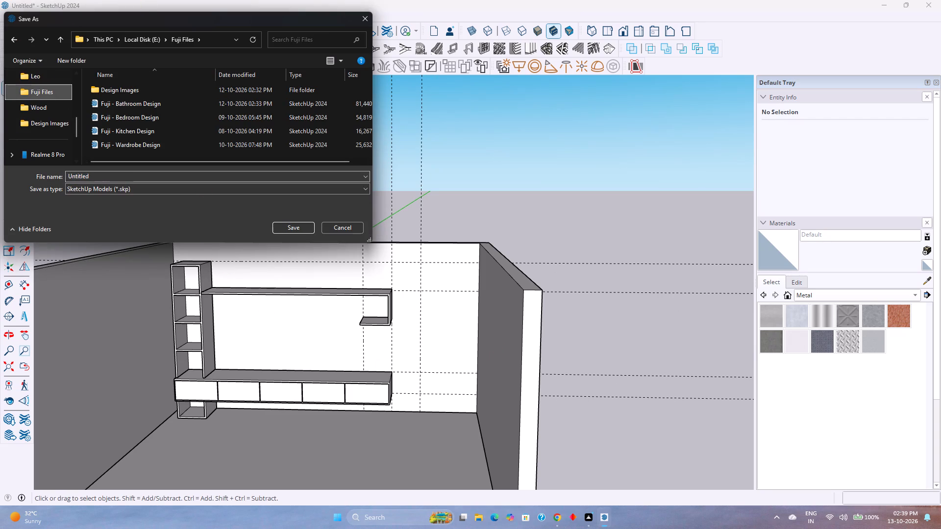
{"action": "left_click", "coordinate": [99, 178]}
{"action": "type", "text": "Tv"}
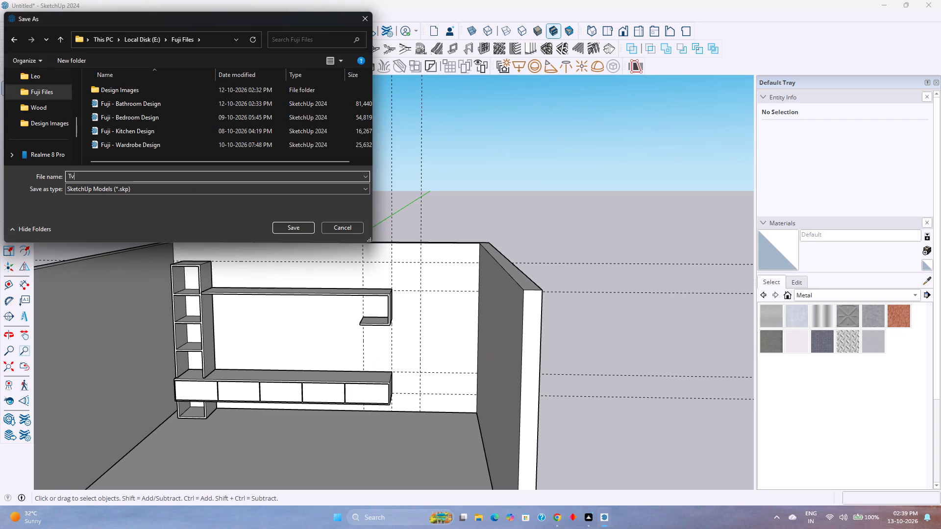
{"action": "key", "text": "space"}
{"action": "type", "text": "UNit"}
{"action": "key", "text": "space"}
{"action": "key", "text": "BackSpace"}
{"action": "key", "text": "BackSpace"}
{"action": "key", "text": "BackSpace"}
{"action": "key", "text": "BackSpace"}
{"action": "type", "text": "nit"}
{"action": "key", "text": "space"}
{"action": "type", "text": "in Living"}
{"action": "key", "text": "space"}
{"action": "type", "text": "Room"}
{"action": "key", "text": "Return"}
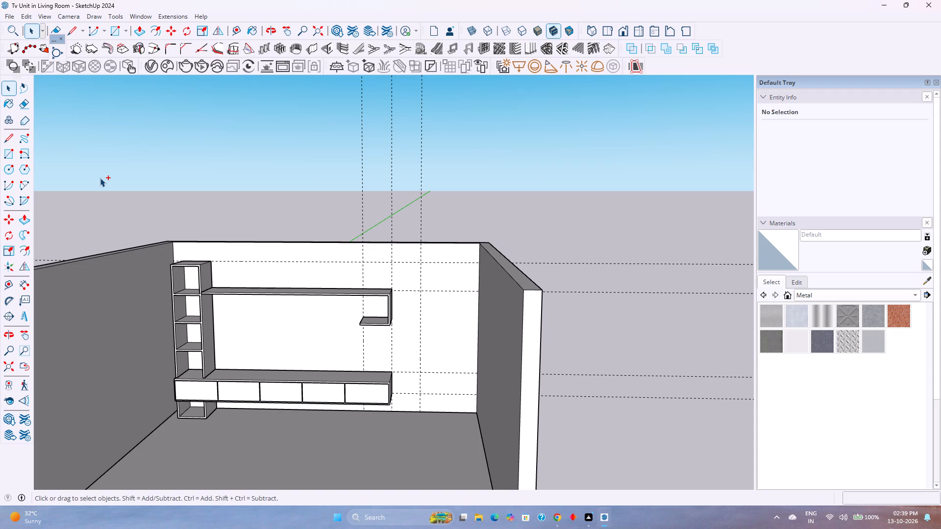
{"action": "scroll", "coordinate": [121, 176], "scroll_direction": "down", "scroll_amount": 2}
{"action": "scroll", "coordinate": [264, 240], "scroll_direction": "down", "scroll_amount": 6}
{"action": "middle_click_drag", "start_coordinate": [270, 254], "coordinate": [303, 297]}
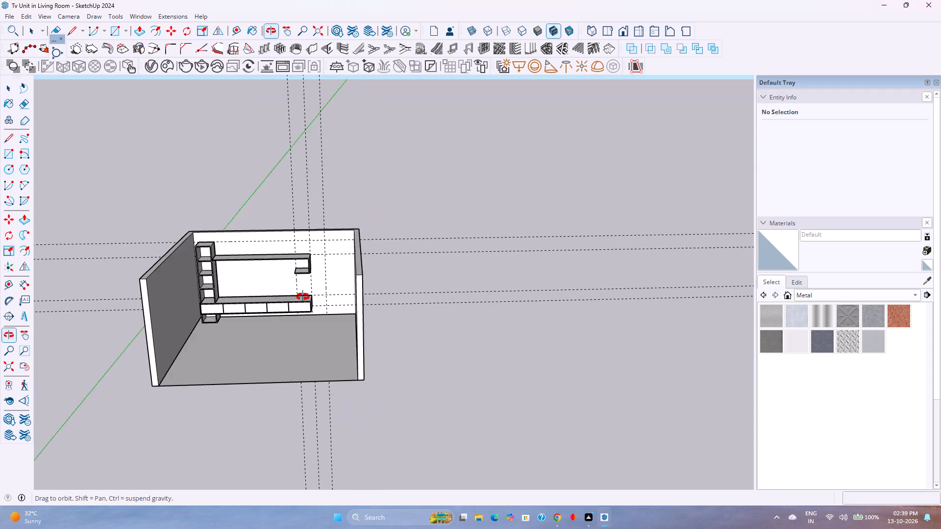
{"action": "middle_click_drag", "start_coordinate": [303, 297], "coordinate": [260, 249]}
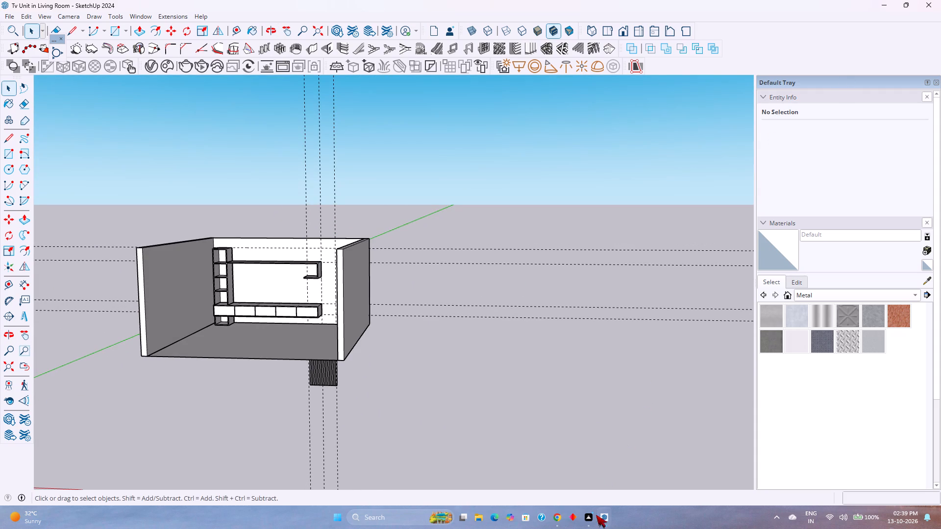
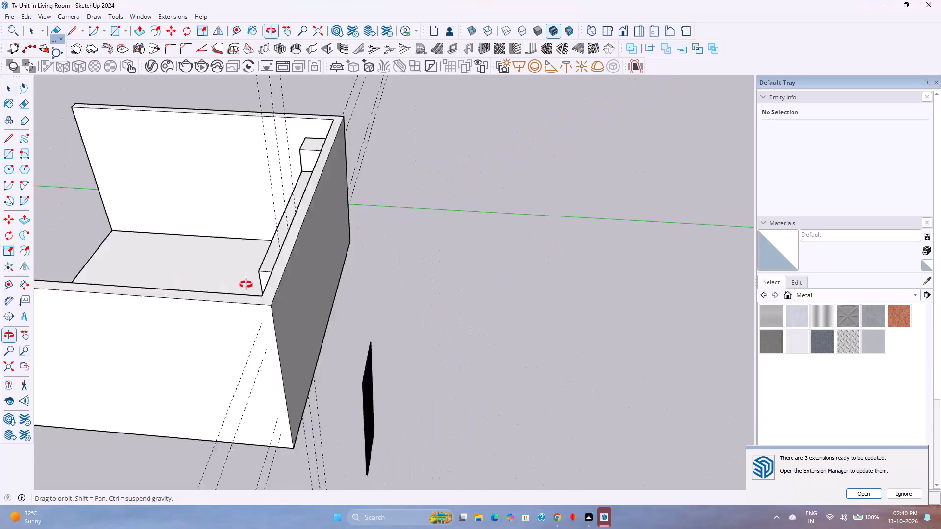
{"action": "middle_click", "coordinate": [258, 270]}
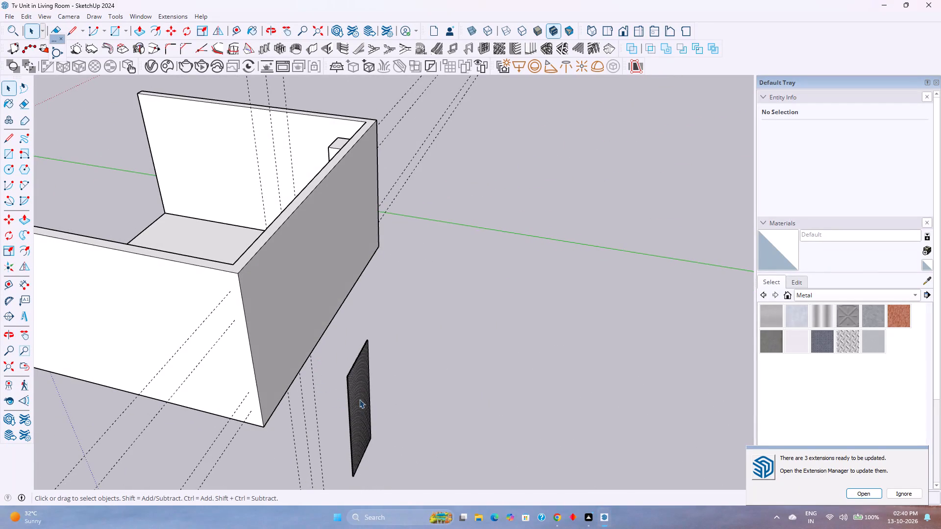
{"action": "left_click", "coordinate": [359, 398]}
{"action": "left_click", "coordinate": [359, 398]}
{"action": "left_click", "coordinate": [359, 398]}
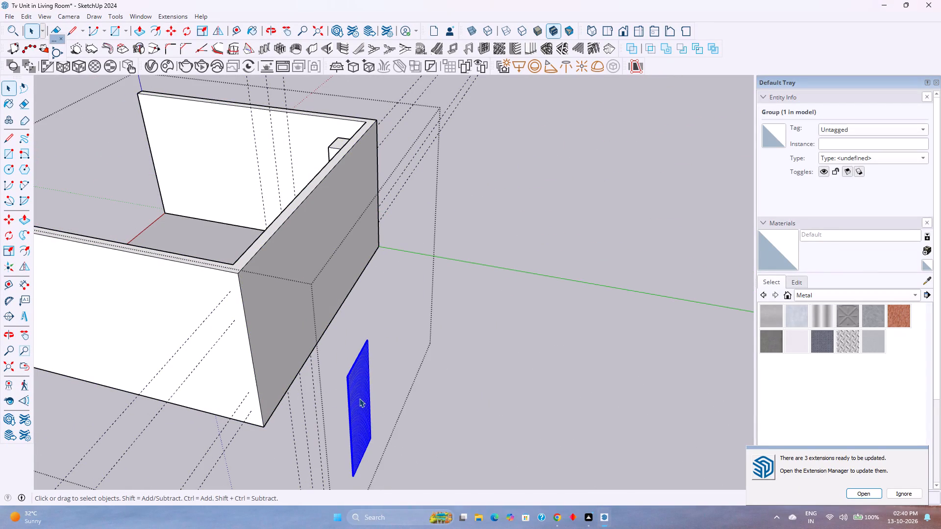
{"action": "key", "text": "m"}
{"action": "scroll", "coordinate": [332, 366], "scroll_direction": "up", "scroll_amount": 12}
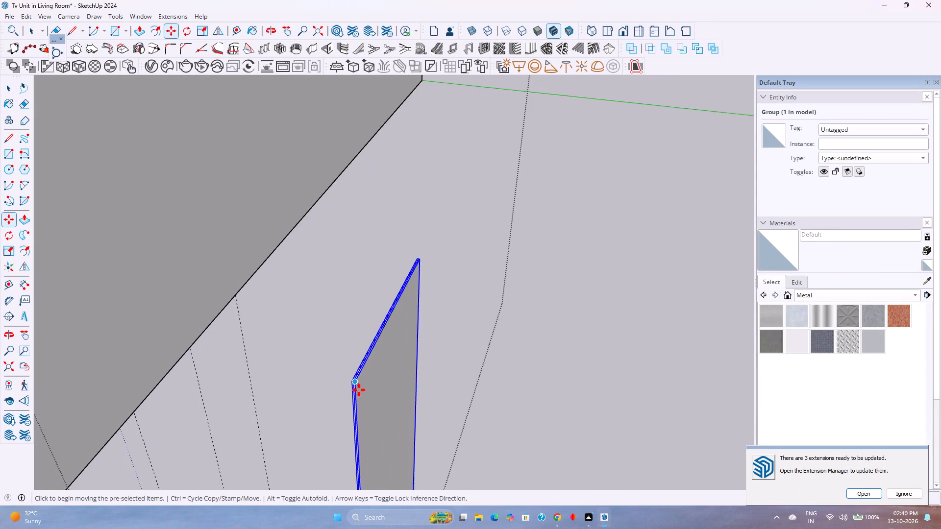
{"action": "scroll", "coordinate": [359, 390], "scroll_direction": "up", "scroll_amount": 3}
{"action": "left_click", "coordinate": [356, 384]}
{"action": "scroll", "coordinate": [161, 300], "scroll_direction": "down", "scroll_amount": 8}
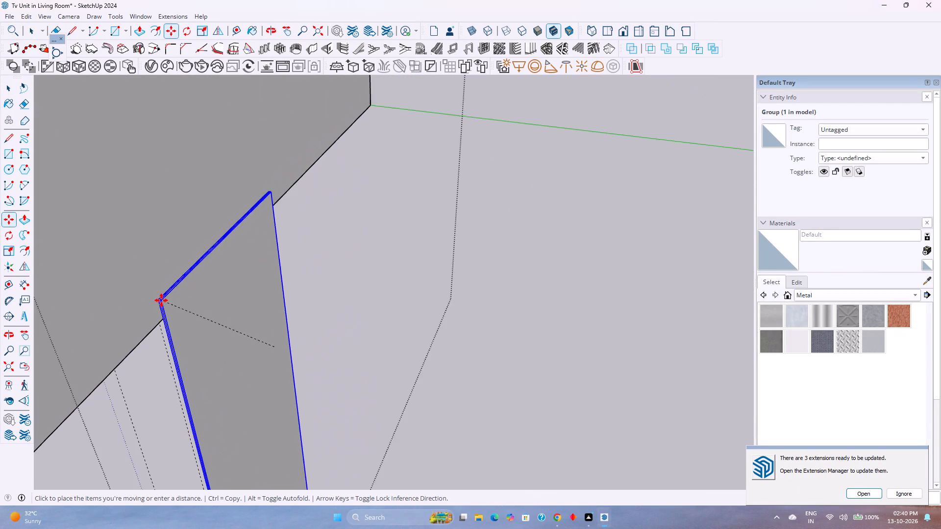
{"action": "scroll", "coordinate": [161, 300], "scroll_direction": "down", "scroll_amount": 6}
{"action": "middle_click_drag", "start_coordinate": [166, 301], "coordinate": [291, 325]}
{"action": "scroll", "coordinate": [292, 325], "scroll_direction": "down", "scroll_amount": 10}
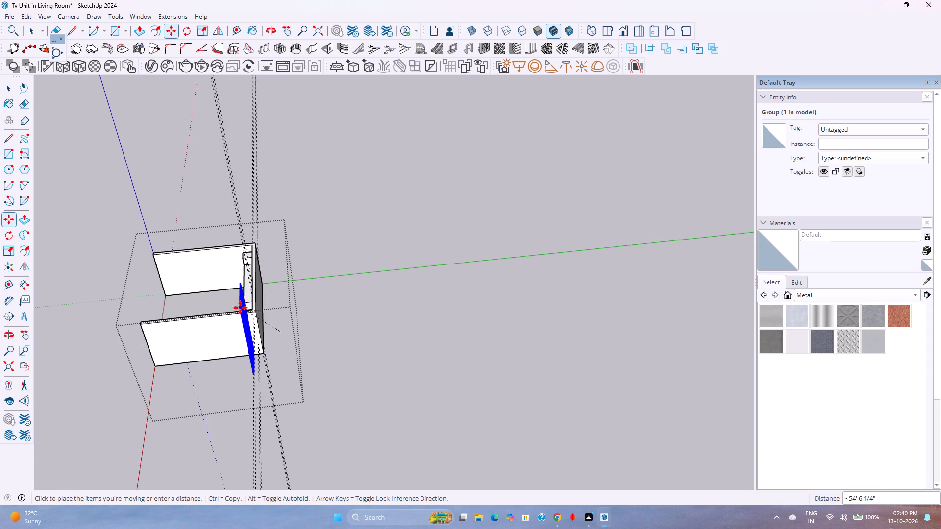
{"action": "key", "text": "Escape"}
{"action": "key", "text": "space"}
Open the slatted panel group and move its backing board and all slats onto the back wall, aligning the top corner with the guide intersection.
{"action": "scroll", "coordinate": [279, 317], "scroll_direction": "up", "scroll_amount": 4}
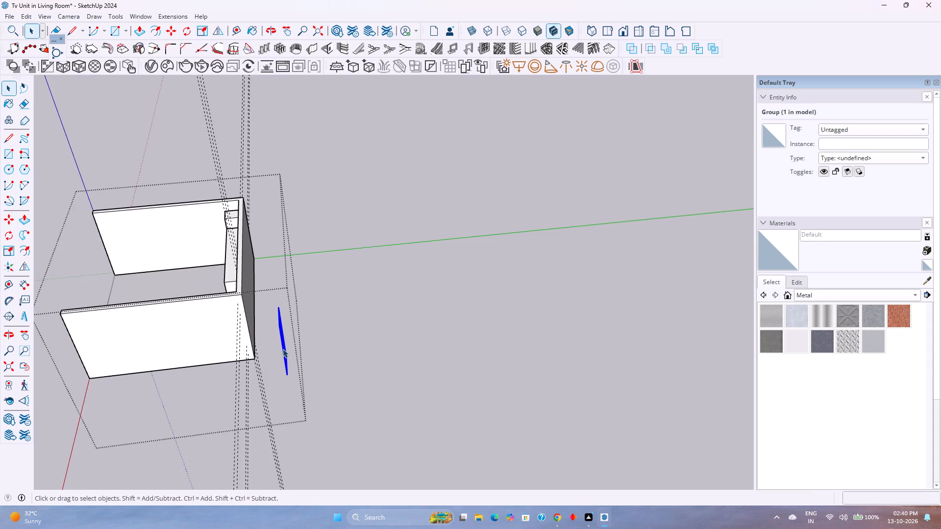
{"action": "double_click", "coordinate": [283, 349]}
{"action": "scroll", "coordinate": [278, 334], "scroll_direction": "up", "scroll_amount": 15}
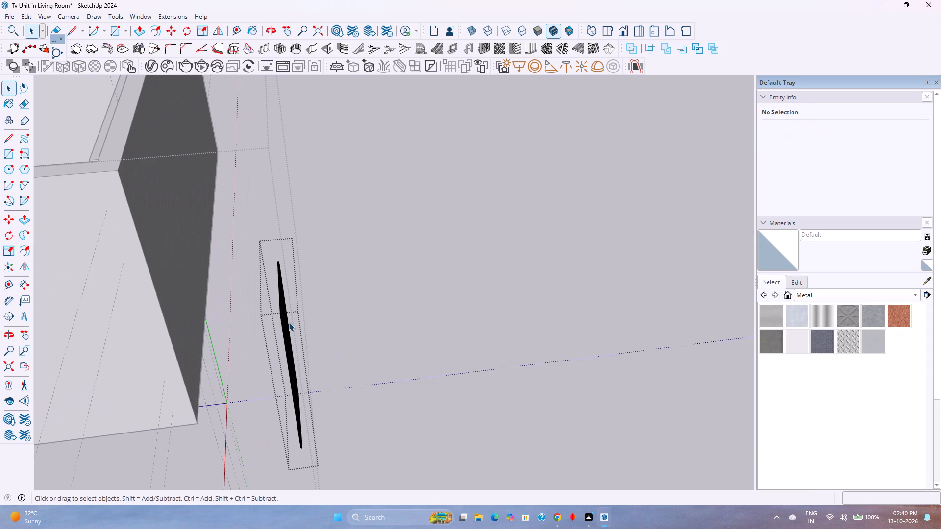
{"action": "left_click", "coordinate": [289, 322]}
{"action": "scroll", "coordinate": [290, 326], "scroll_direction": "up", "scroll_amount": 3}
{"action": "middle_click_drag", "start_coordinate": [290, 326], "coordinate": [382, 341]}
{"action": "middle_click", "coordinate": [382, 341]}
{"action": "scroll", "coordinate": [322, 351], "scroll_direction": "up", "scroll_amount": 2}
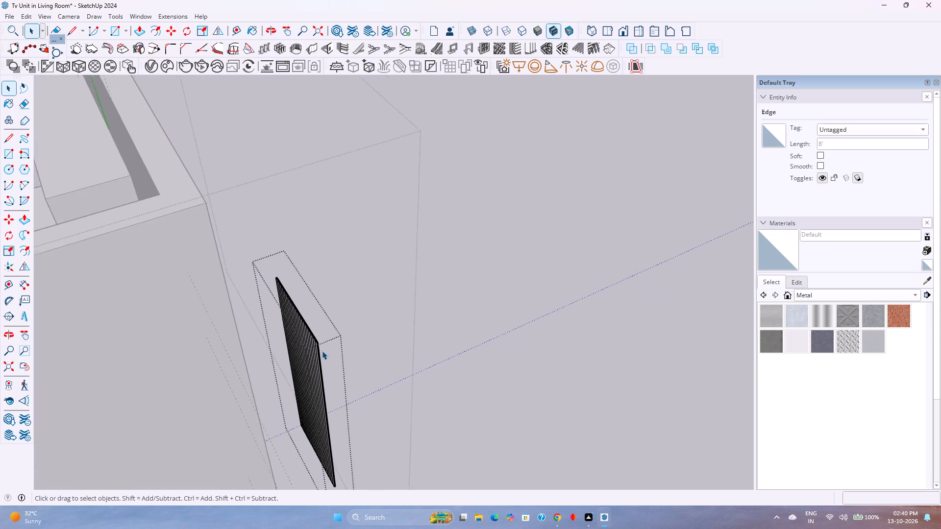
{"action": "scroll", "coordinate": [322, 351], "scroll_direction": "up", "scroll_amount": 14}
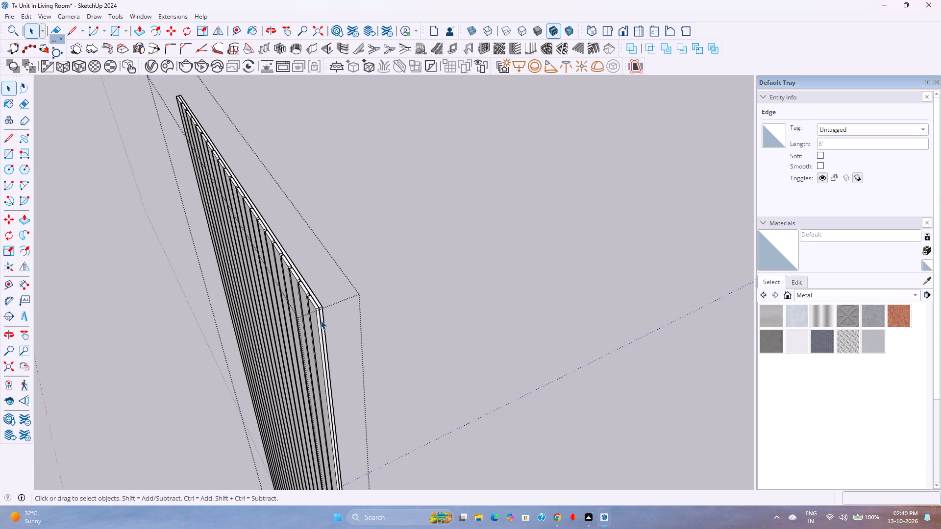
{"action": "left_click", "coordinate": [321, 320]}
{"action": "scroll", "coordinate": [321, 320], "scroll_direction": "up", "scroll_amount": 12}
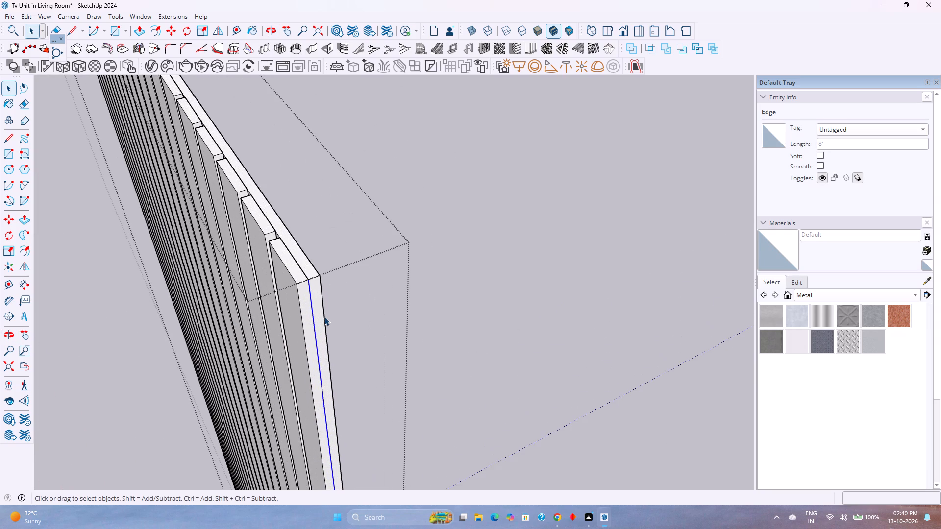
{"action": "triple_click", "coordinate": [319, 316]}
{"action": "triple_click", "coordinate": [319, 316]}
{"action": "left_click", "coordinate": [319, 316]}
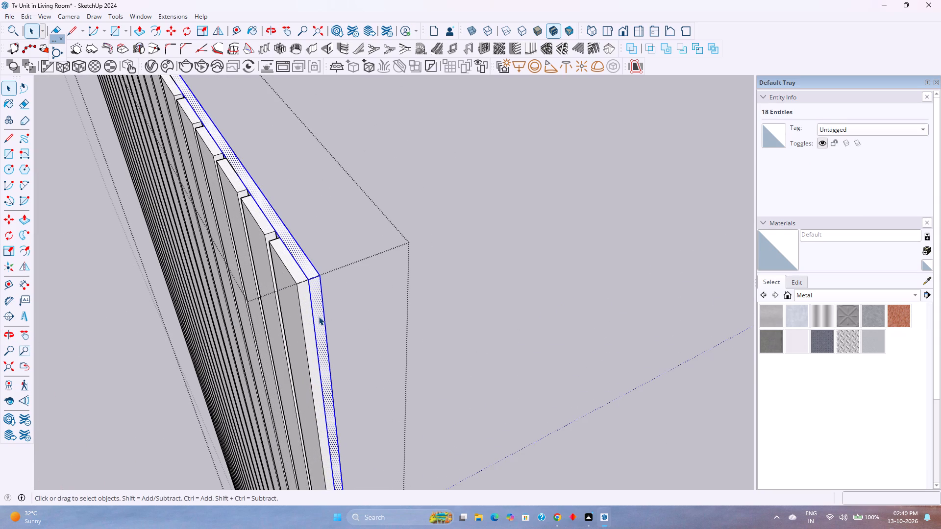
{"action": "left_click", "coordinate": [308, 325], "text": "ctrl"}
{"action": "key", "text": "m"}
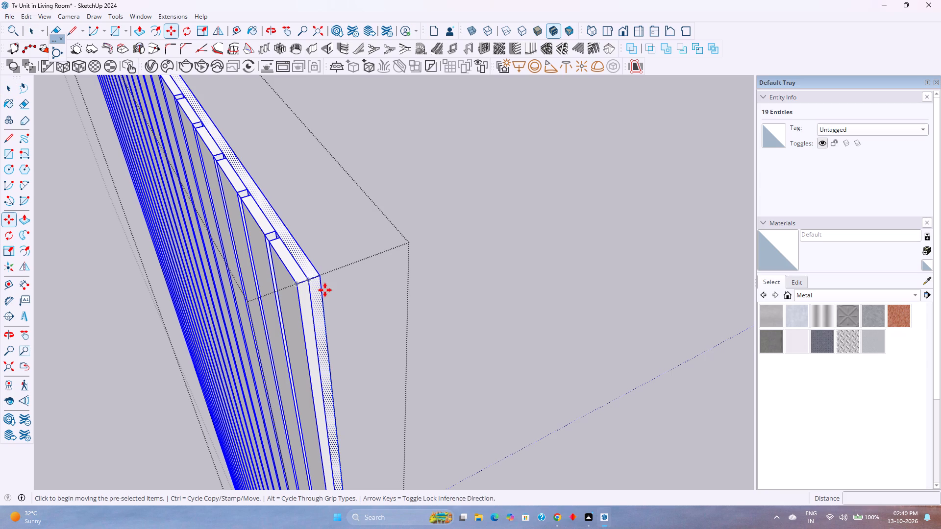
{"action": "left_click", "coordinate": [322, 274]}
{"action": "scroll", "coordinate": [248, 292], "scroll_direction": "down", "scroll_amount": 1}
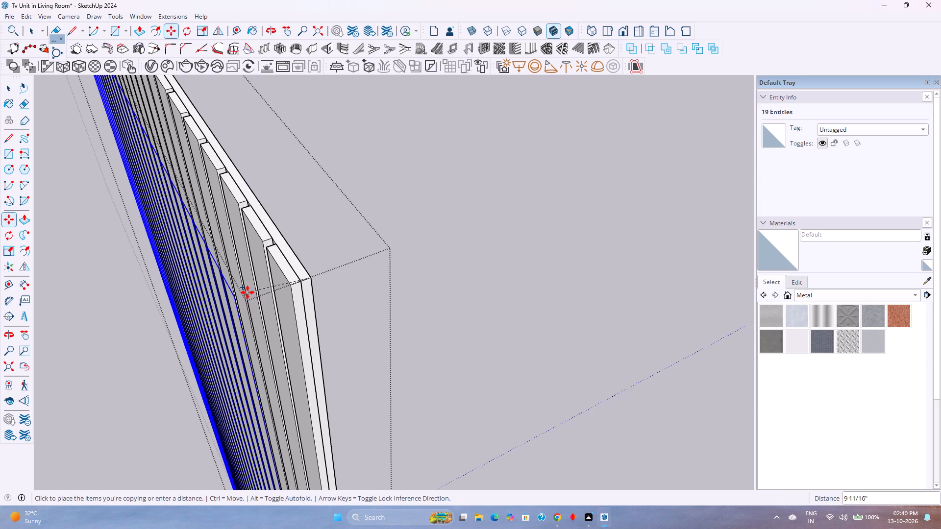
{"action": "scroll", "coordinate": [248, 292], "scroll_direction": "down", "scroll_amount": 10}
{"action": "scroll", "coordinate": [248, 292], "scroll_direction": "up", "scroll_amount": 1}
{"action": "scroll", "coordinate": [248, 292], "scroll_direction": "down", "scroll_amount": 17}
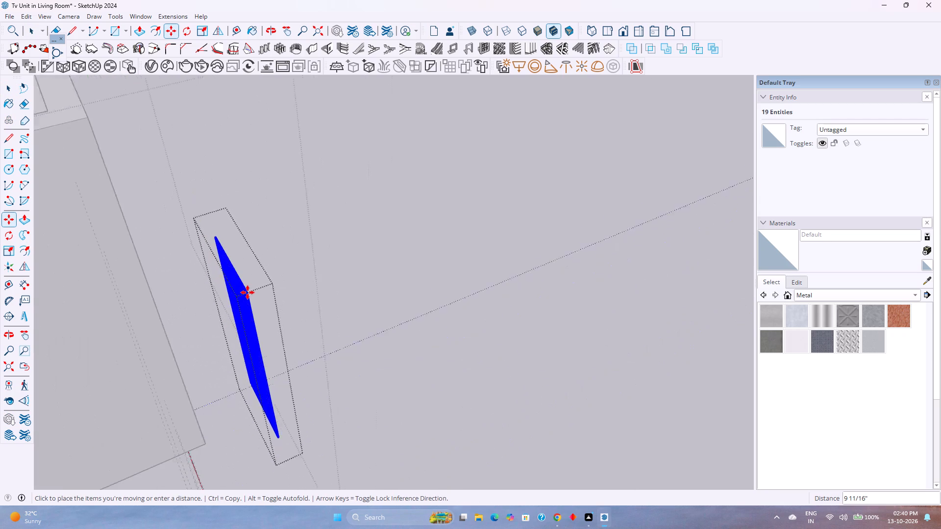
{"action": "scroll", "coordinate": [248, 292], "scroll_direction": "down", "scroll_amount": 8}
{"action": "scroll", "coordinate": [151, 241], "scroll_direction": "up", "scroll_amount": 1}
{"action": "middle_click_drag", "start_coordinate": [170, 225], "coordinate": [240, 246]}
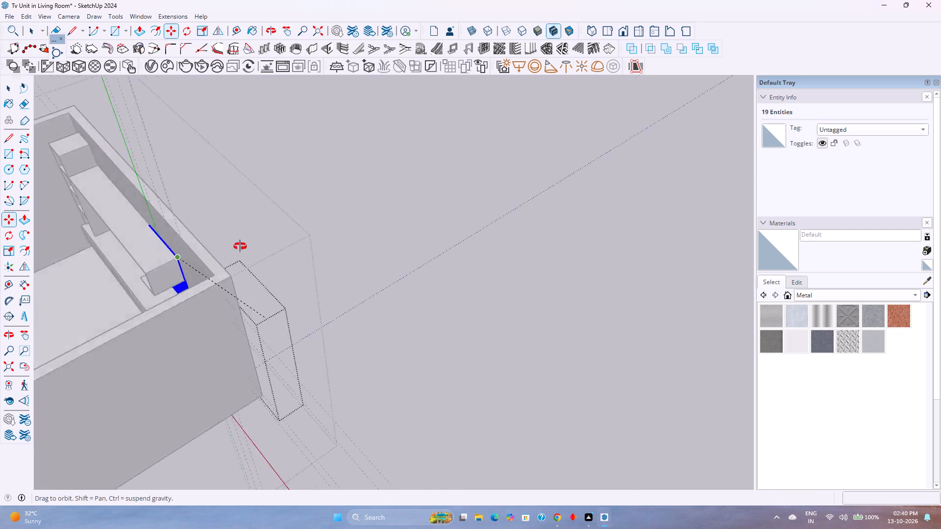
{"action": "middle_click_drag", "start_coordinate": [240, 246], "coordinate": [433, 228]}
{"action": "middle_click", "coordinate": [433, 228]}
{"action": "scroll", "coordinate": [340, 343], "scroll_direction": "up", "scroll_amount": 9}
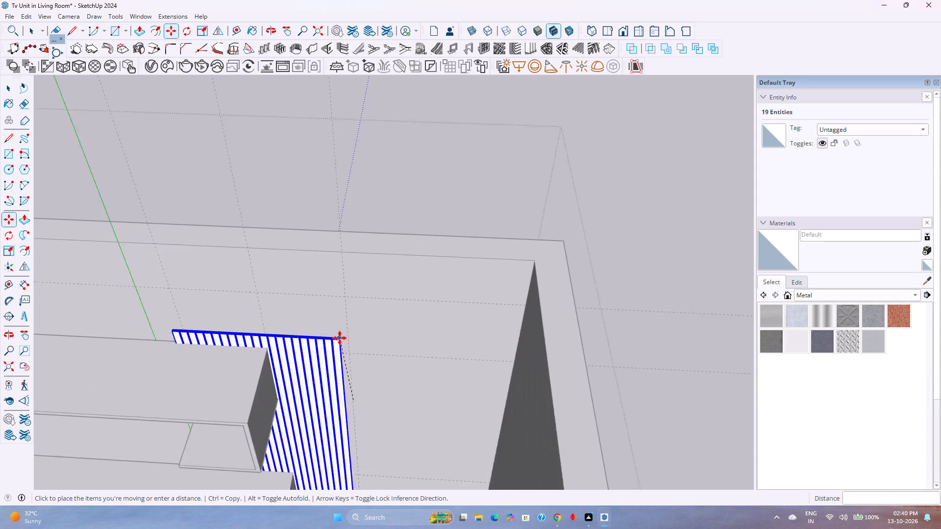
{"action": "scroll", "coordinate": [340, 338], "scroll_direction": "up", "scroll_amount": 2}
{"action": "left_click", "coordinate": [350, 280]}
{"action": "middle_click_drag", "start_coordinate": [370, 356], "coordinate": [298, 338]}
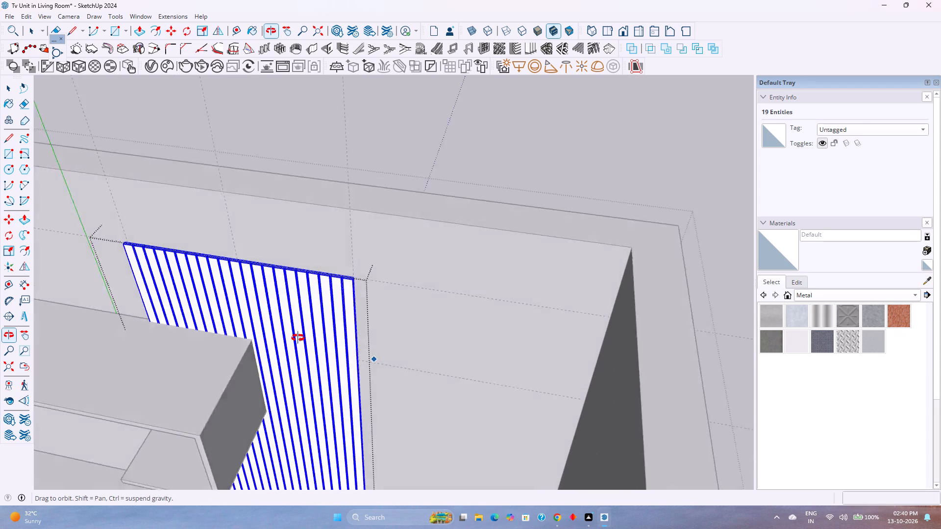
{"action": "middle_click_drag", "start_coordinate": [298, 338], "coordinate": [192, 343]}
{"action": "middle_click", "coordinate": [192, 343]}
{"action": "key", "text": "space"}
{"action": "key", "text": "Escape"}
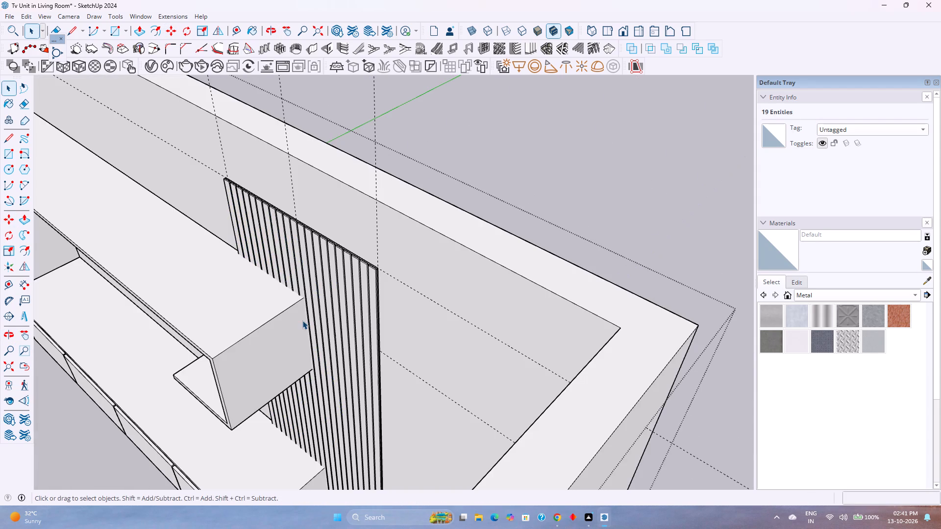
{"action": "middle_click_drag", "start_coordinate": [334, 339], "coordinate": [467, 328]}
{"action": "middle_click", "coordinate": [469, 328]}
{"action": "key", "text": "Escape"}
Examine the slatted panel's placement against the back wall, shelves and base cabinets of the TV unit.
{"action": "scroll", "coordinate": [371, 350], "scroll_direction": "down", "scroll_amount": 3}
{"action": "middle_click_drag", "start_coordinate": [350, 368], "coordinate": [435, 289]}
{"action": "scroll", "coordinate": [425, 296], "scroll_direction": "down", "scroll_amount": 9}
{"action": "scroll", "coordinate": [420, 353], "scroll_direction": "down", "scroll_amount": 3}
{"action": "middle_click_drag", "start_coordinate": [418, 361], "coordinate": [413, 296]}
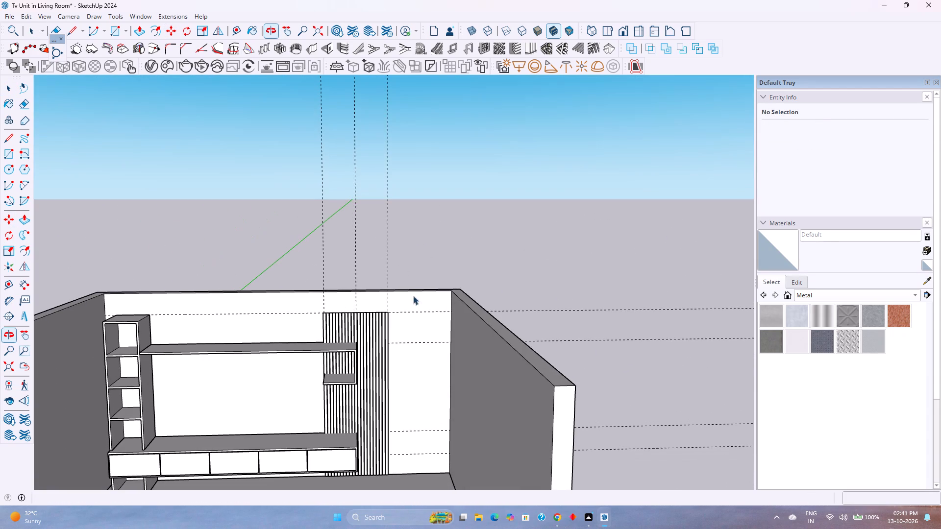
{"action": "middle_click_drag", "start_coordinate": [369, 412], "coordinate": [396, 316], "text": "shift"}
{"action": "middle_click", "coordinate": [396, 316], "text": "shift"}
{"action": "middle_click_drag", "start_coordinate": [380, 361], "coordinate": [506, 416]}
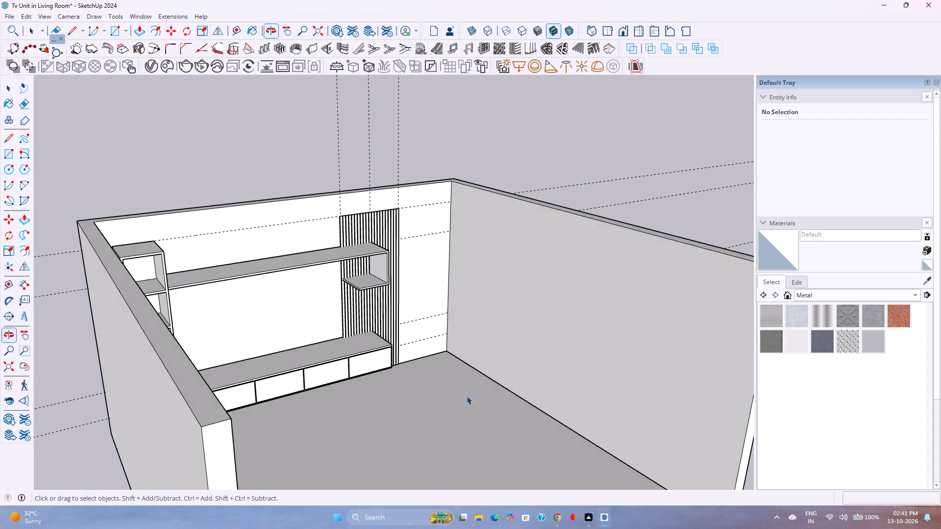
{"action": "scroll", "coordinate": [286, 307], "scroll_direction": "up", "scroll_amount": 15}
{"action": "middle_click_drag", "start_coordinate": [376, 358], "coordinate": [432, 439]}
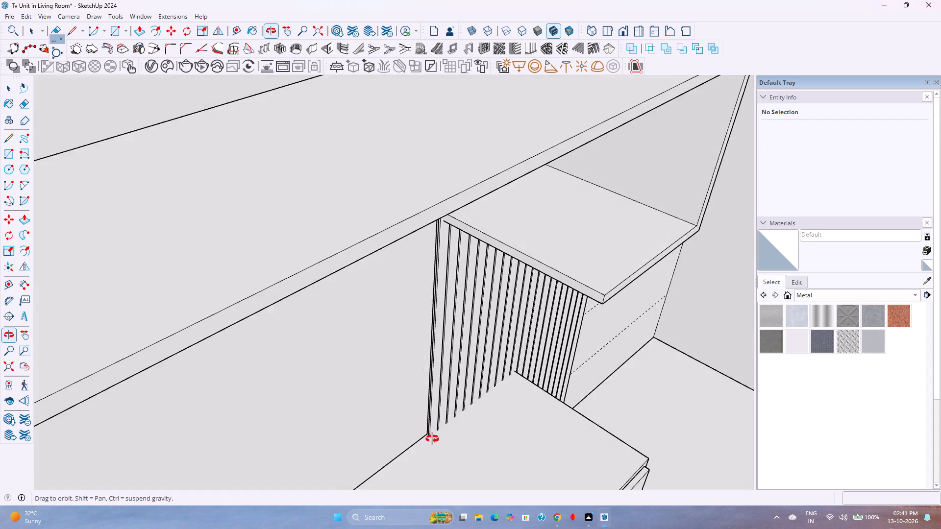
{"action": "middle_click_drag", "start_coordinate": [432, 439], "coordinate": [379, 408]}
{"action": "scroll", "coordinate": [292, 346], "scroll_direction": "down", "scroll_amount": 7}
{"action": "middle_click_drag", "start_coordinate": [307, 365], "coordinate": [420, 298], "text": "shift"}
{"action": "middle_click_drag", "start_coordinate": [500, 354], "coordinate": [439, 332]}
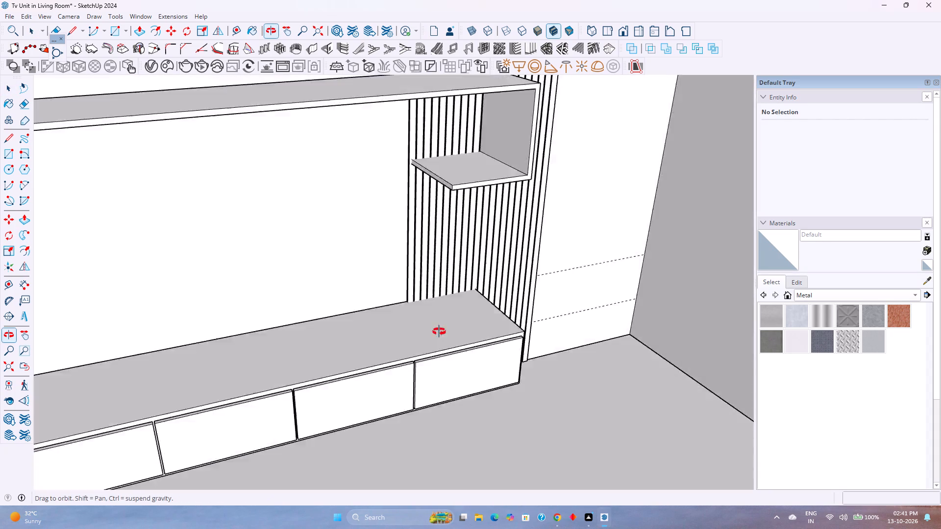
{"action": "middle_click_drag", "start_coordinate": [439, 332], "coordinate": [315, 246]}
{"action": "middle_click", "coordinate": [315, 245]}
{"action": "middle_click_drag", "start_coordinate": [339, 251], "coordinate": [436, 348], "text": "shift"}
{"action": "scroll", "coordinate": [435, 349], "scroll_direction": "down", "scroll_amount": 3}
{"action": "middle_click_drag", "start_coordinate": [387, 315], "coordinate": [371, 373], "text": "shift"}
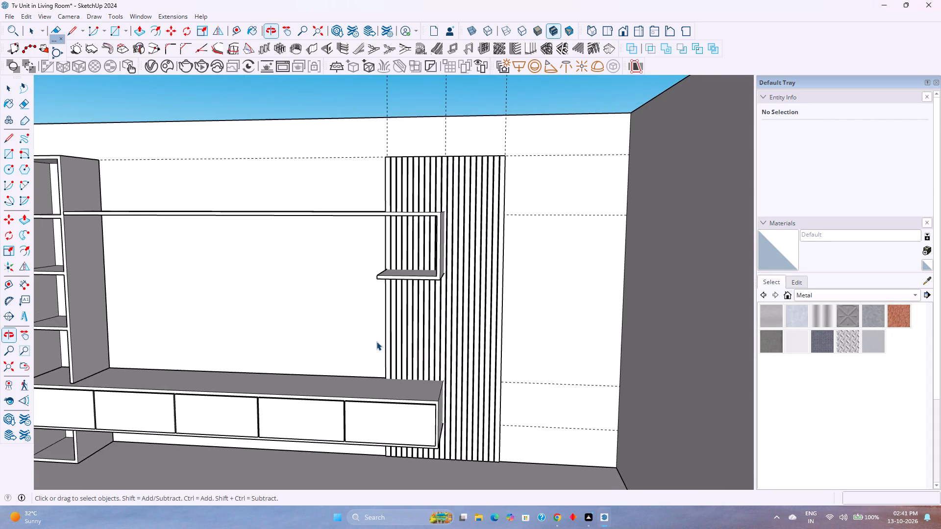
{"action": "middle_click_drag", "start_coordinate": [377, 341], "coordinate": [402, 330]}
{"action": "middle_click", "coordinate": [402, 330]}
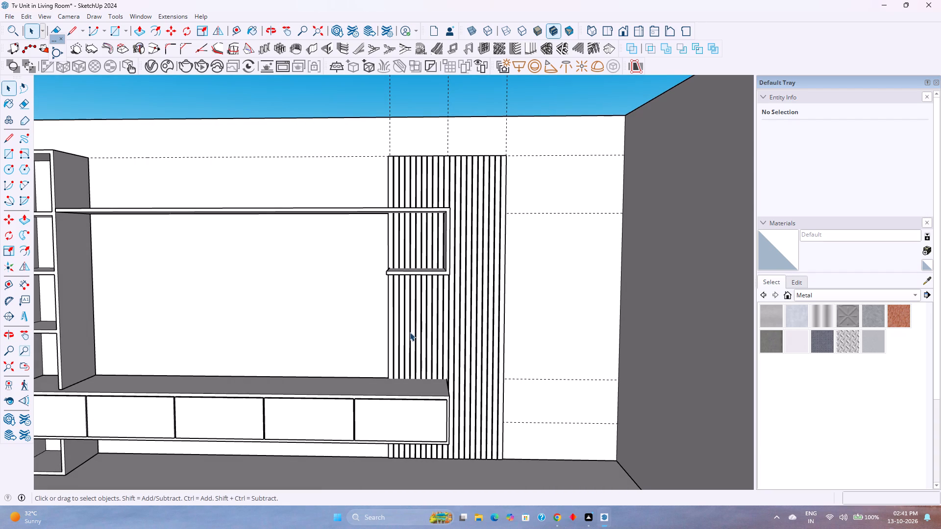
{"action": "scroll", "coordinate": [410, 332], "scroll_direction": "down", "scroll_amount": 4}
{"action": "middle_click_drag", "start_coordinate": [410, 332], "coordinate": [419, 312]}
{"action": "middle_click_drag", "start_coordinate": [420, 310], "coordinate": [422, 304]}
{"action": "middle_click", "coordinate": [424, 302]}
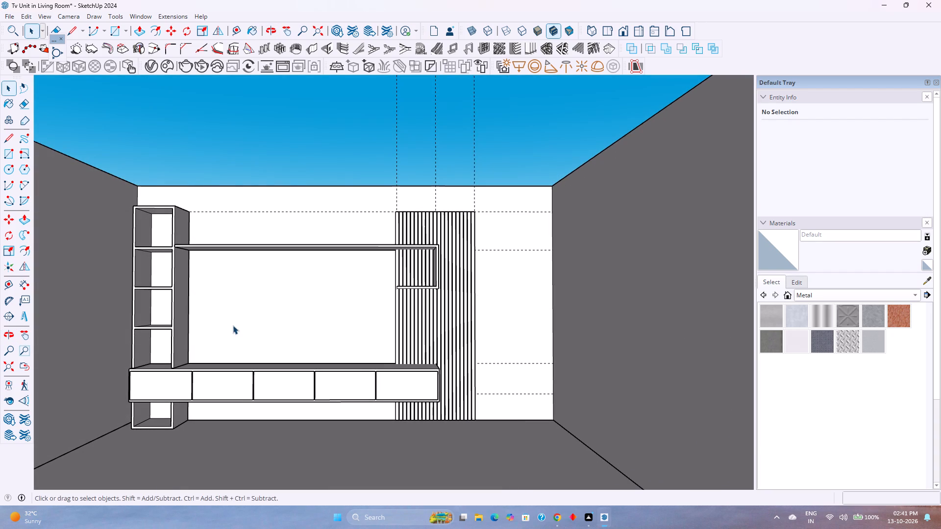
{"action": "middle_click_drag", "start_coordinate": [346, 296], "coordinate": [356, 333]}
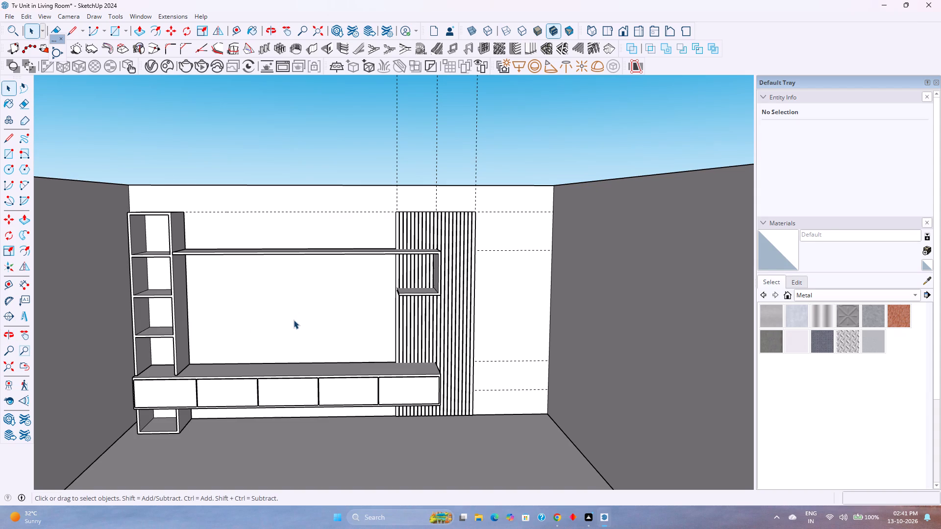
Draw a rectangle about 7' 11 9/16" by 4' 4 1/4" on the back wall, between shelf tower and slatted panel, from upper shelf to cabinet top.
{"action": "left_click", "coordinate": [294, 320]}
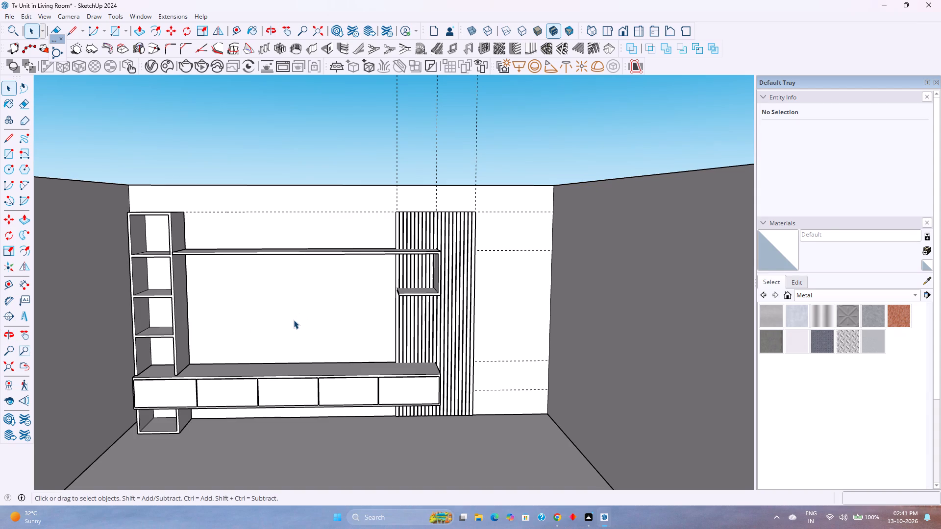
{"action": "left_click", "coordinate": [294, 320]}
{"action": "left_click", "coordinate": [289, 325]}
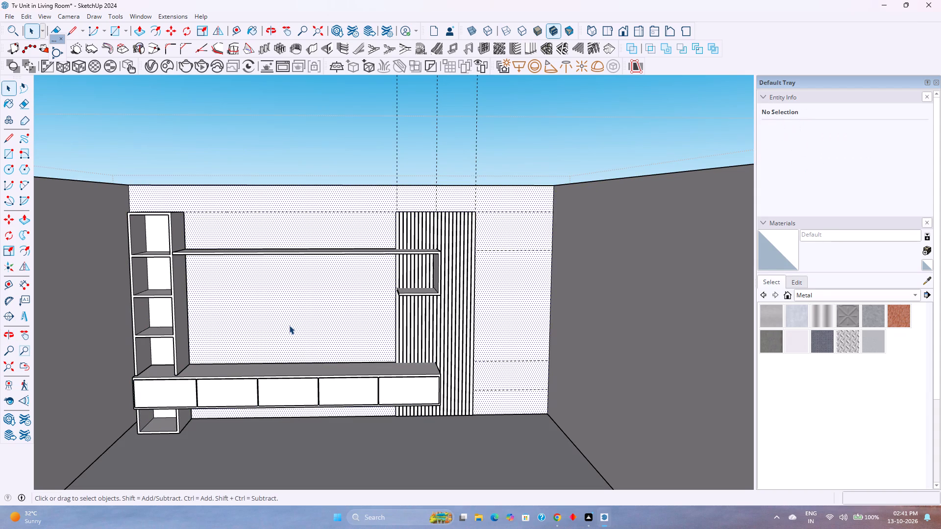
{"action": "middle_click_drag", "start_coordinate": [280, 329], "coordinate": [257, 267]}
{"action": "middle_click_drag", "start_coordinate": [257, 260], "coordinate": [255, 251]}
{"action": "scroll", "coordinate": [257, 273], "scroll_direction": "up", "scroll_amount": 3}
{"action": "left_click", "coordinate": [112, 35]}
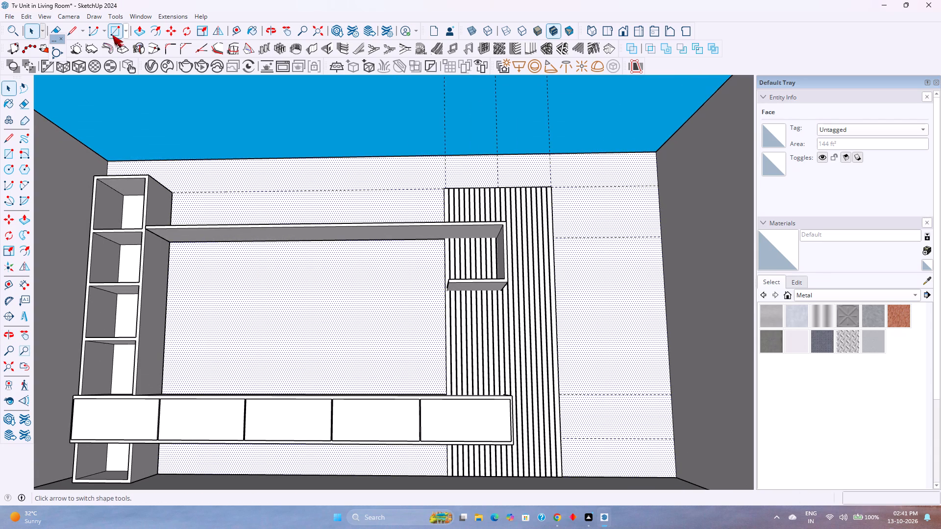
{"action": "scroll", "coordinate": [171, 243], "scroll_direction": "up", "scroll_amount": 2}
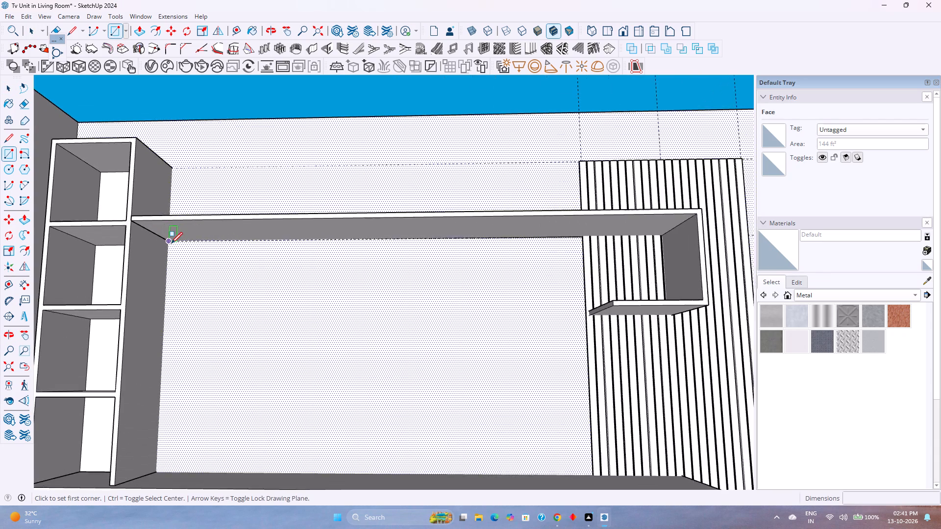
{"action": "scroll", "coordinate": [171, 243], "scroll_direction": "up", "scroll_amount": 12}
{"action": "left_click", "coordinate": [160, 235]}
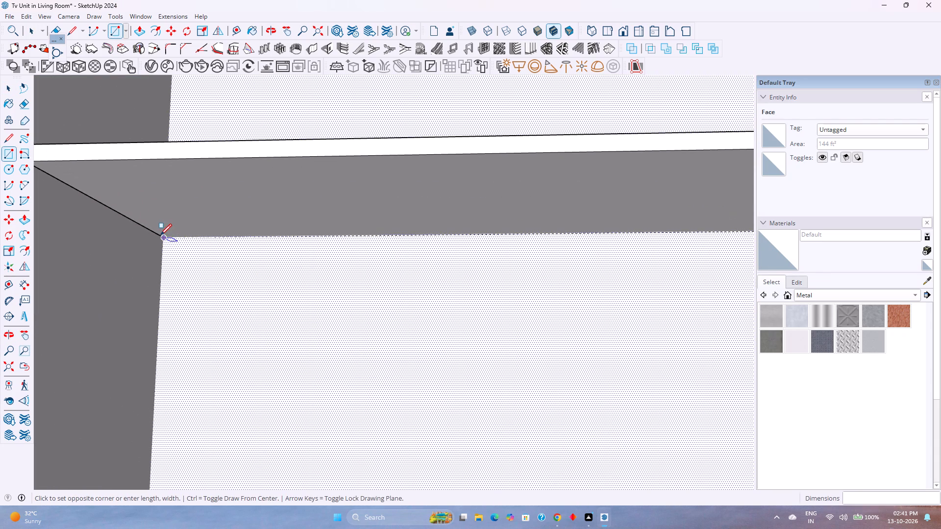
{"action": "scroll", "coordinate": [189, 269], "scroll_direction": "down", "scroll_amount": 16}
{"action": "middle_click_drag", "start_coordinate": [335, 344], "coordinate": [354, 415]}
{"action": "scroll", "coordinate": [416, 395], "scroll_direction": "up", "scroll_amount": 11}
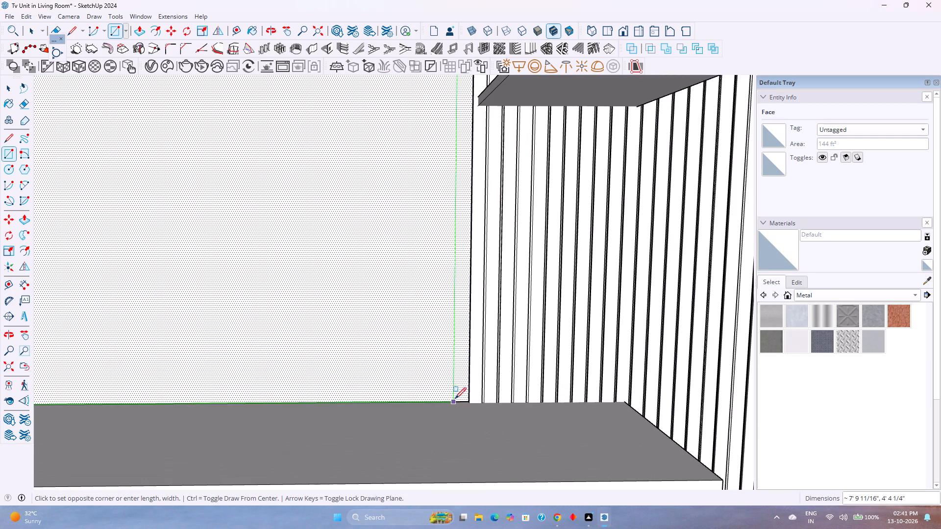
{"action": "key", "text": "Left"}
{"action": "scroll", "coordinate": [464, 399], "scroll_direction": "up", "scroll_amount": 9}
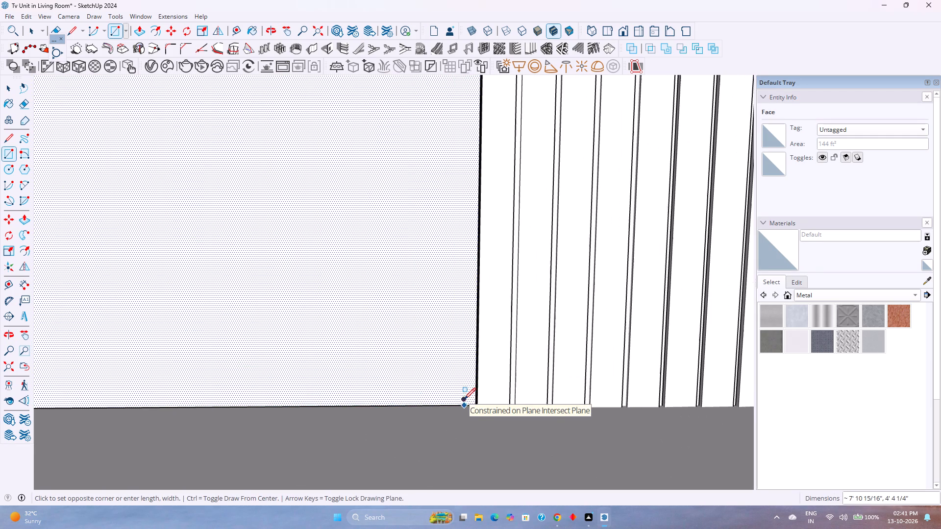
{"action": "scroll", "coordinate": [477, 404], "scroll_direction": "up", "scroll_amount": 6}
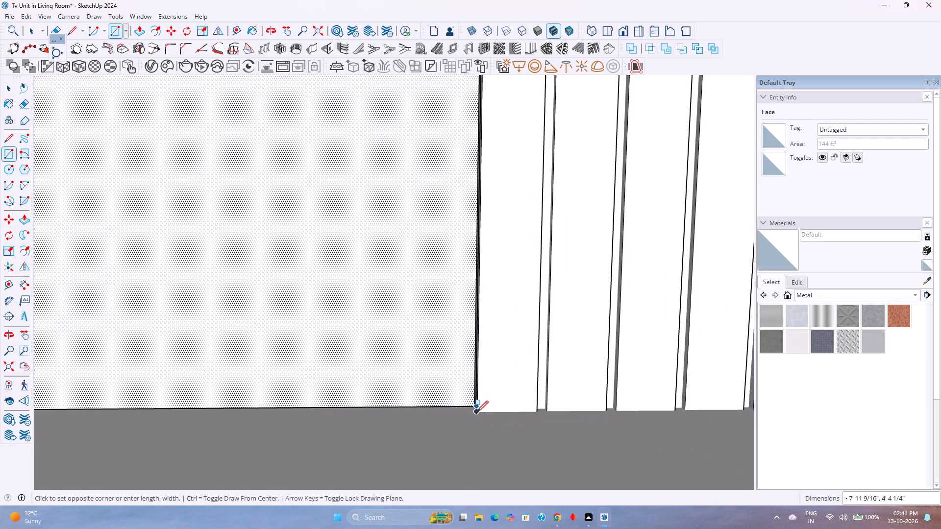
{"action": "left_click", "coordinate": [477, 412]}
Make a group from the back wall rectangle between the shelf tower and slatted panel, including its bounding edges.
{"action": "key", "text": "space"}
{"action": "double_click", "coordinate": [370, 341]}
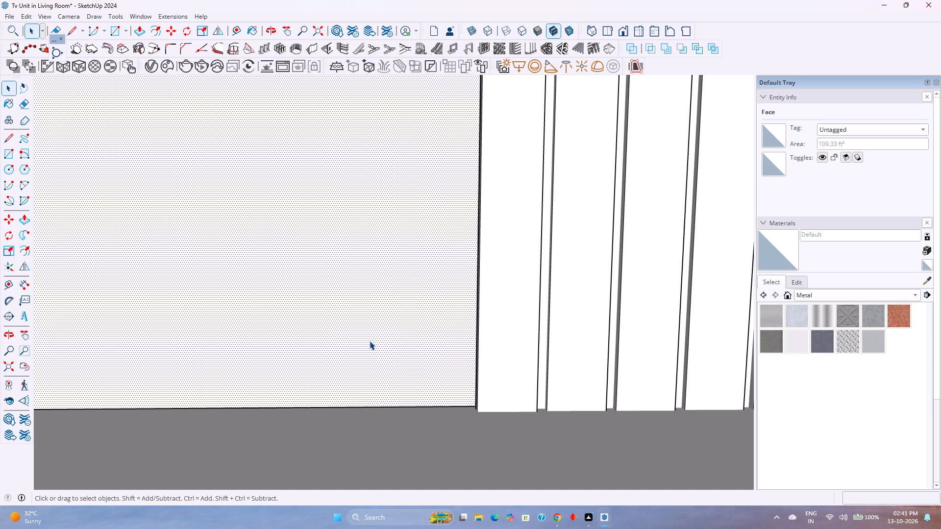
{"action": "scroll", "coordinate": [370, 341], "scroll_direction": "down", "scroll_amount": 20}
{"action": "scroll", "coordinate": [370, 341], "scroll_direction": "down", "scroll_amount": 2}
{"action": "scroll", "coordinate": [370, 341], "scroll_direction": "up", "scroll_amount": 1}
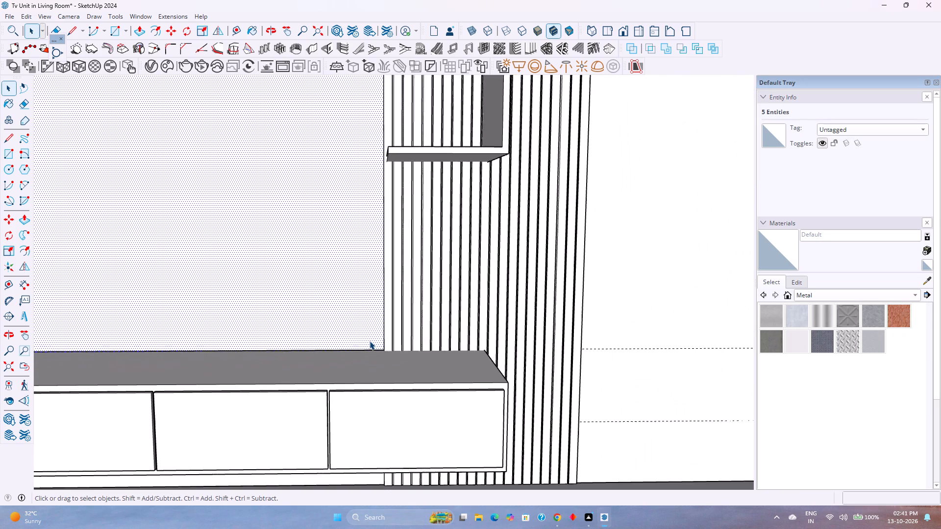
{"action": "scroll", "coordinate": [370, 341], "scroll_direction": "down", "scroll_amount": 1}
{"action": "scroll", "coordinate": [370, 341], "scroll_direction": "up", "scroll_amount": 1}
{"action": "scroll", "coordinate": [370, 341], "scroll_direction": "down", "scroll_amount": 10}
{"action": "double_click", "coordinate": [315, 282]}
{"action": "right_click", "coordinate": [315, 282]}
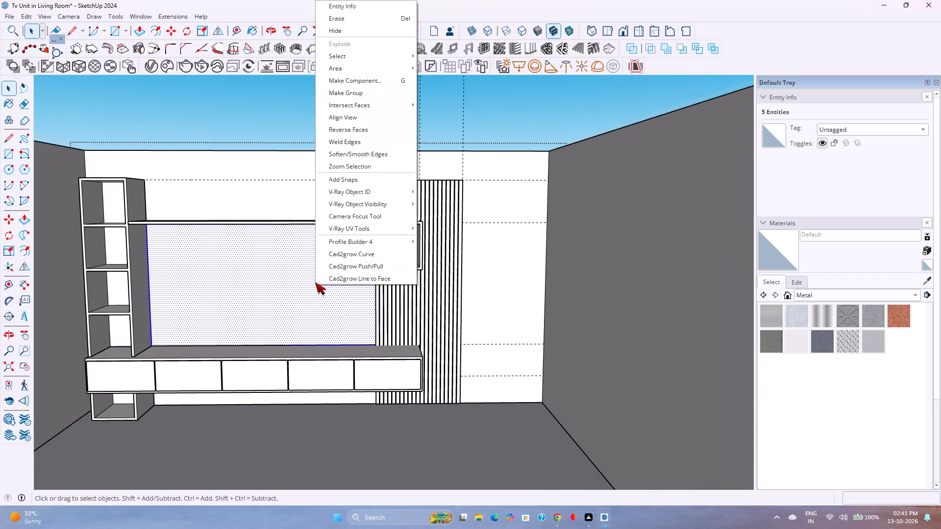
{"action": "left_click", "coordinate": [352, 96]}
{"action": "double_click", "coordinate": [310, 289]}
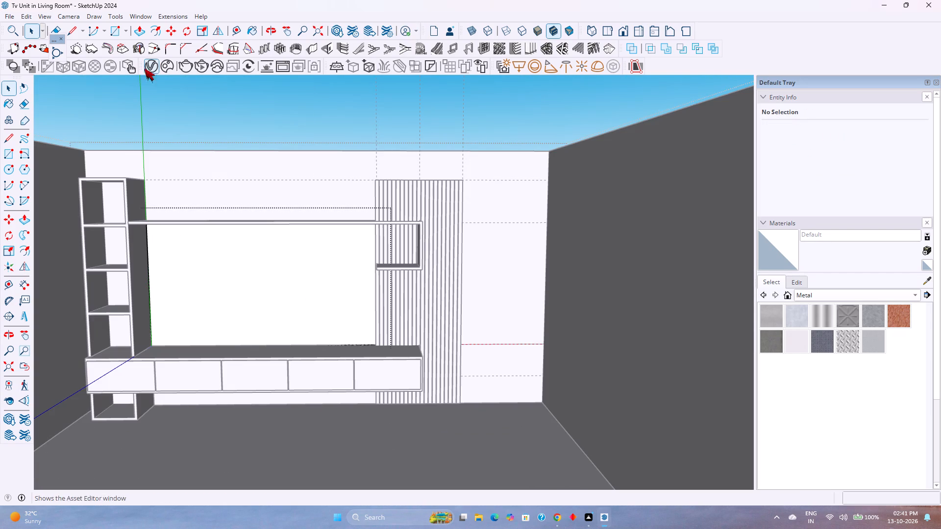
{"action": "scroll", "coordinate": [242, 241], "scroll_direction": "down", "scroll_amount": 4}
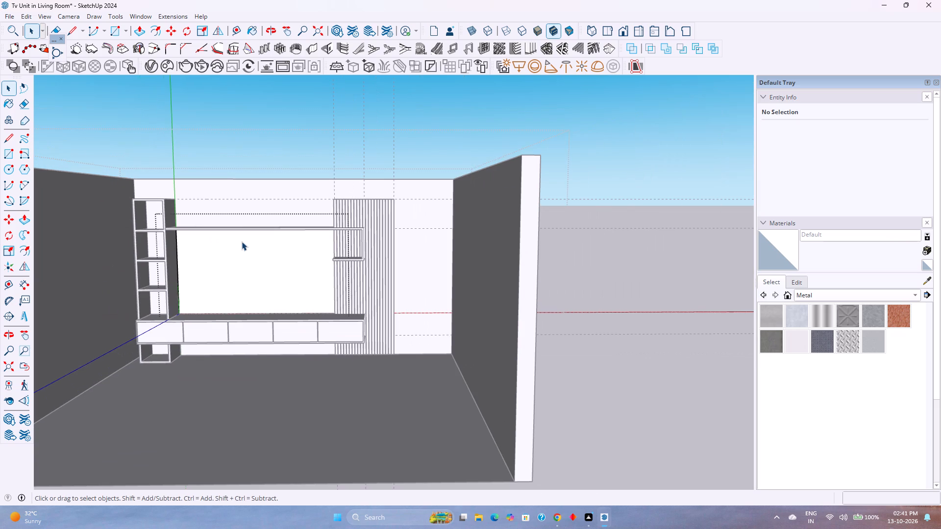
{"action": "key", "text": "Escape"}
Move the grouped back panel straight up about 8' 11 13/16", clear above the TV unit and room walls.
{"action": "left_click", "coordinate": [264, 259]}
{"action": "key", "text": "m"}
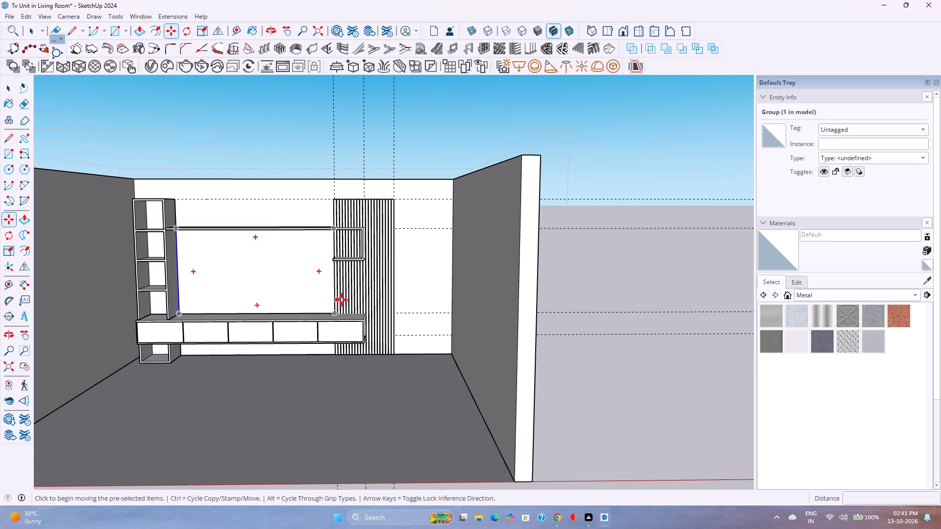
{"action": "left_click", "coordinate": [332, 316]}
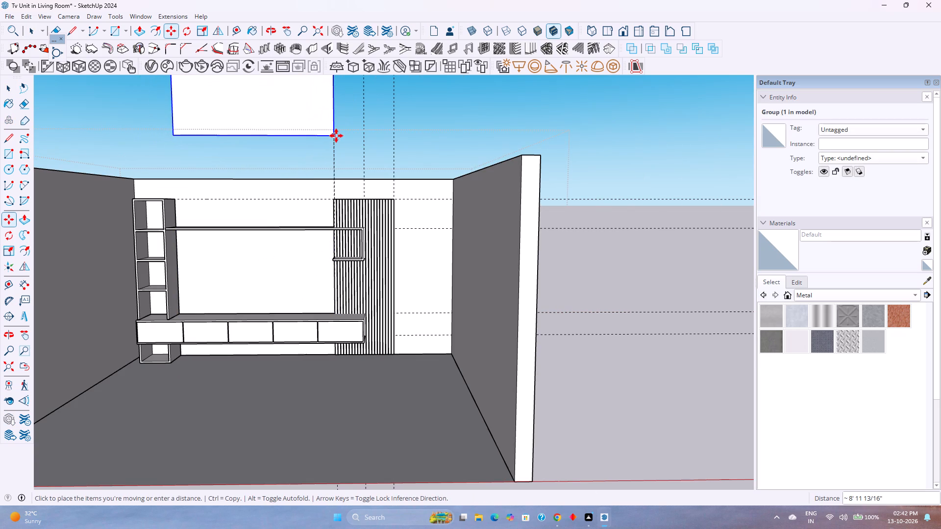
{"action": "left_click", "coordinate": [336, 136]}
{"action": "key", "text": "space"}
Open the raised back panel group and offset its face outline inward to form an inner rectangle.
{"action": "middle_click_drag", "start_coordinate": [331, 188], "coordinate": [340, 232], "text": "shift"}
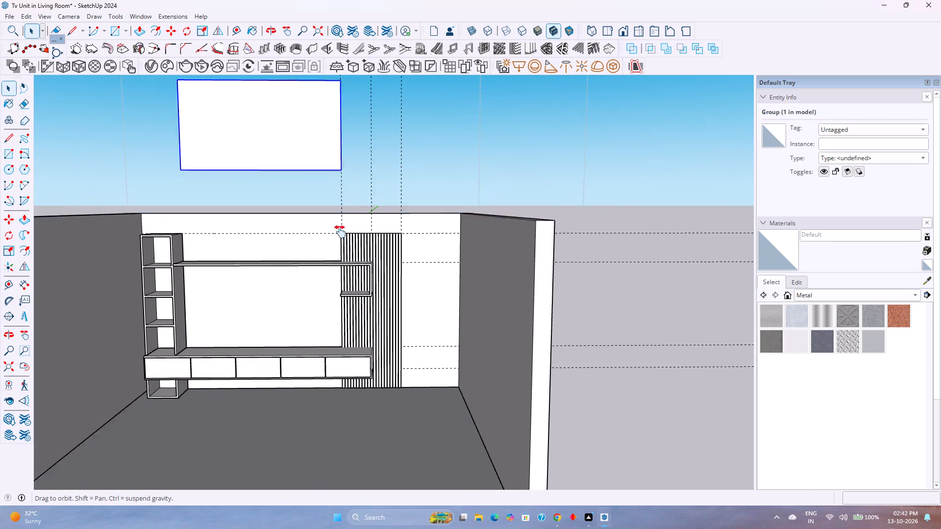
{"action": "middle_click_drag", "start_coordinate": [340, 232], "coordinate": [324, 355], "text": "shift"}
{"action": "middle_click", "coordinate": [324, 355], "text": "shift"}
{"action": "left_click", "coordinate": [282, 253]}
{"action": "double_click", "coordinate": [266, 273]}
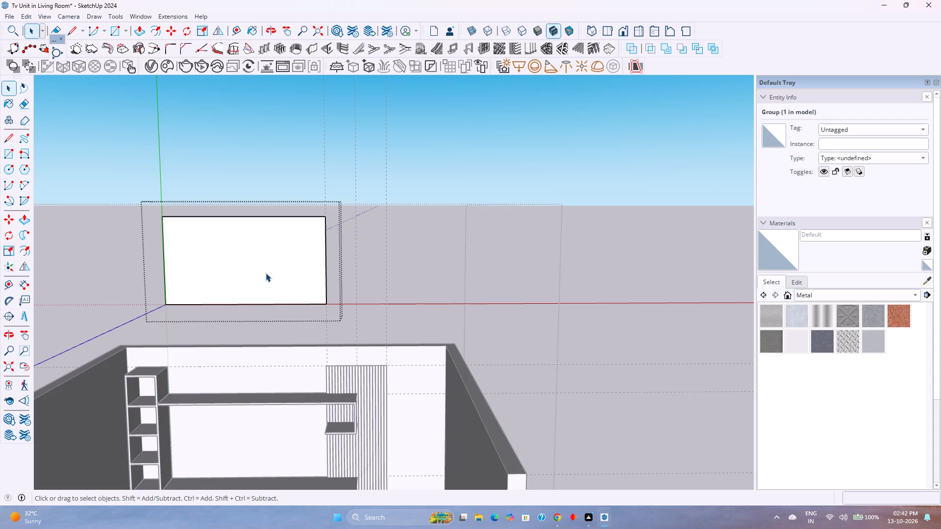
{"action": "left_click", "coordinate": [149, 27]}
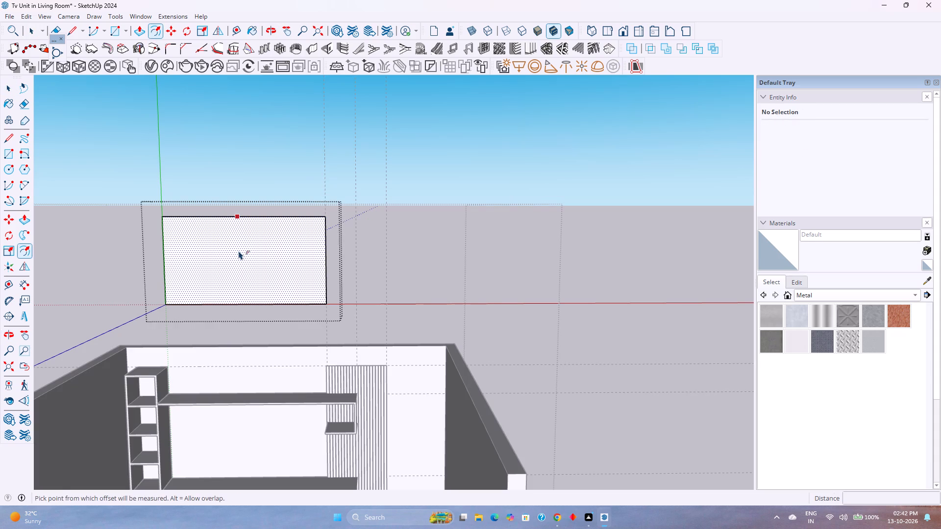
{"action": "left_click", "coordinate": [238, 235]}
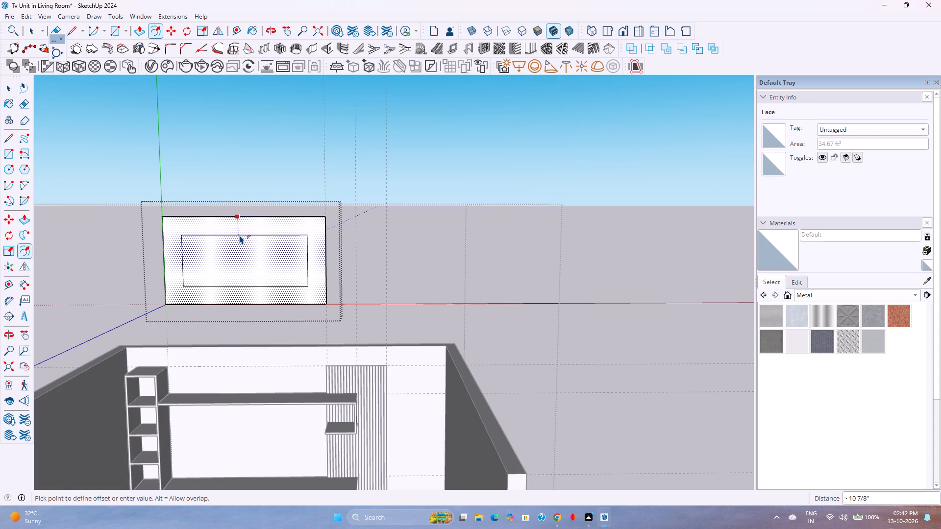
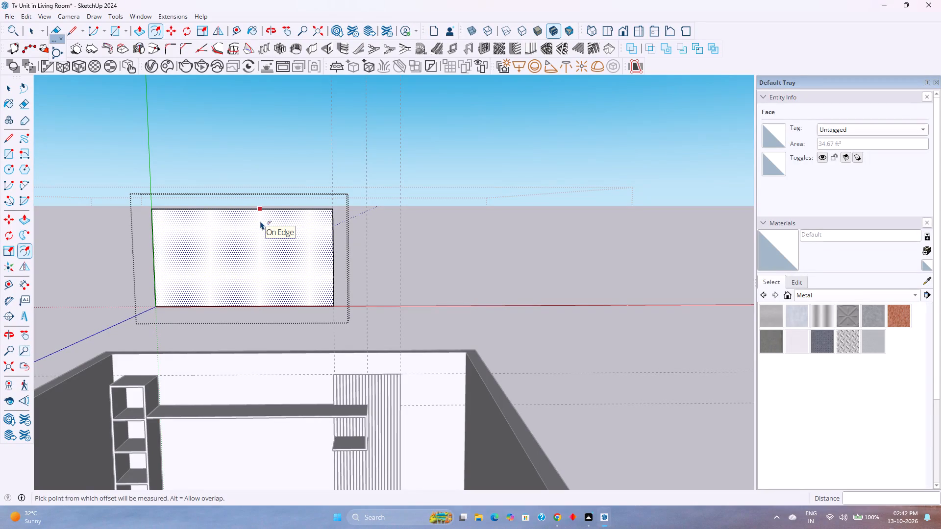
Place vertical guides 1' 6" inside the left and right edges of the raised back panel.
{"action": "left_click", "coordinate": [244, 33]}
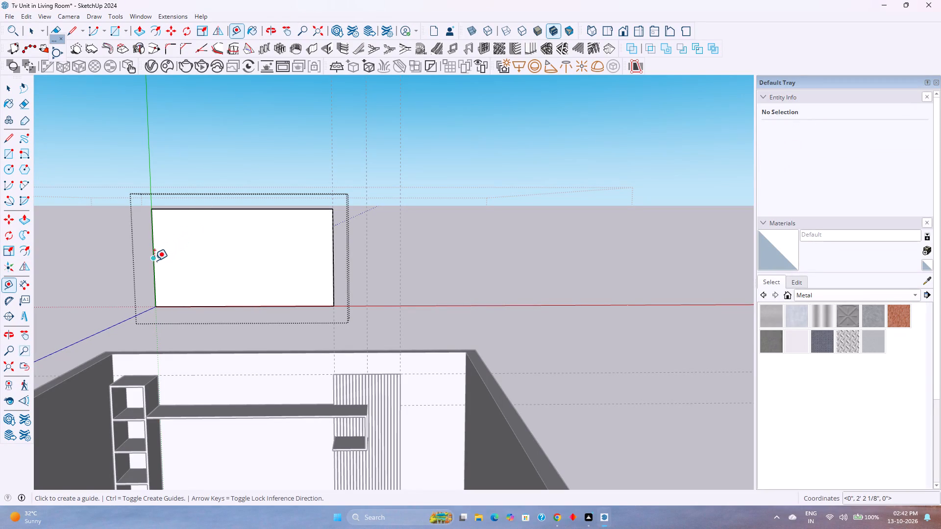
{"action": "left_click", "coordinate": [154, 261]}
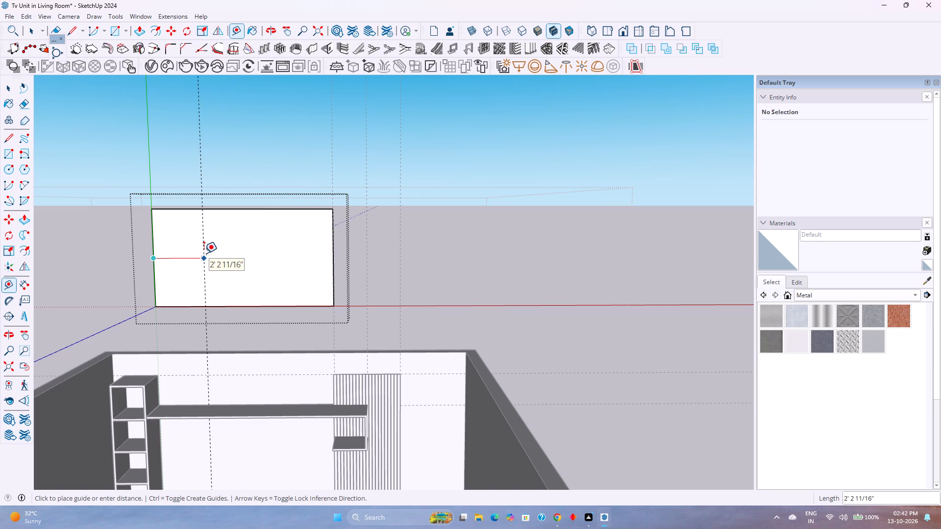
{"action": "type", "text": "2'"}
{"action": "key", "text": "Return"}
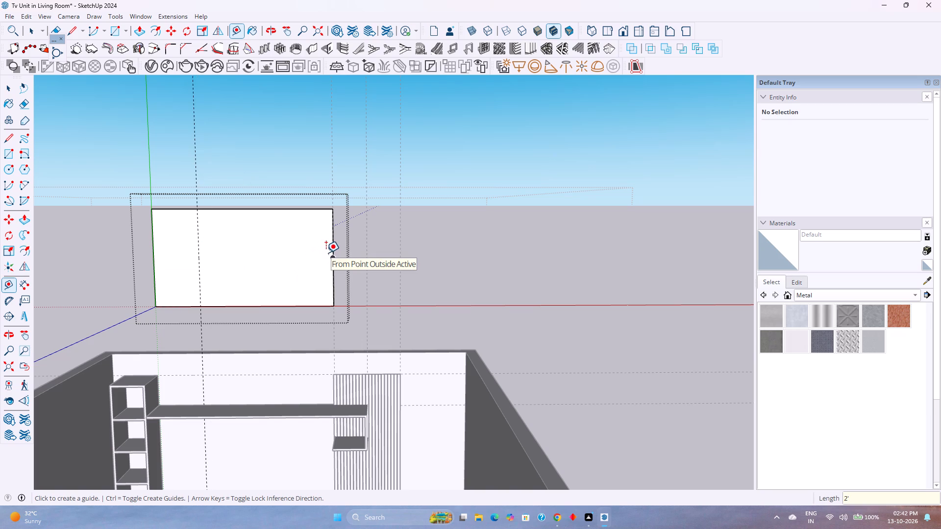
{"action": "type", "text": "1'"}
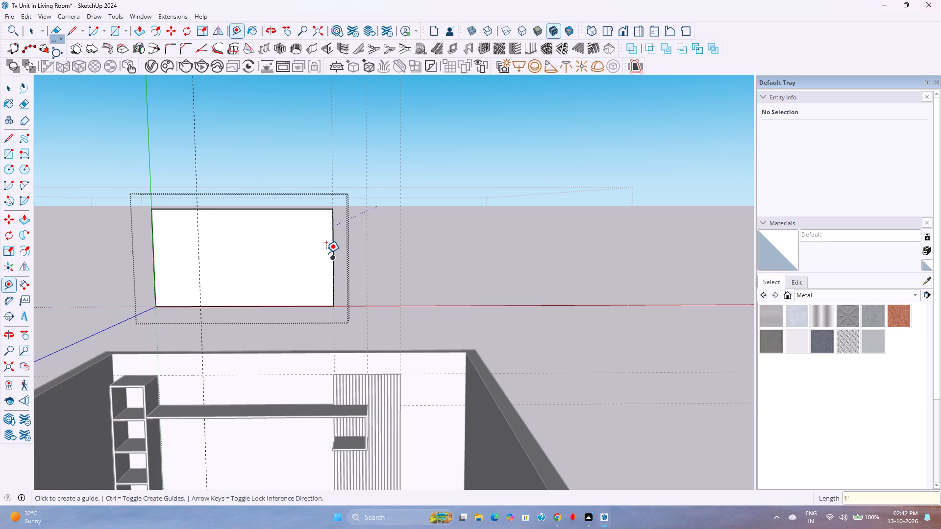
{"action": "type", "text": "6\""}
{"action": "key", "text": "Return"}
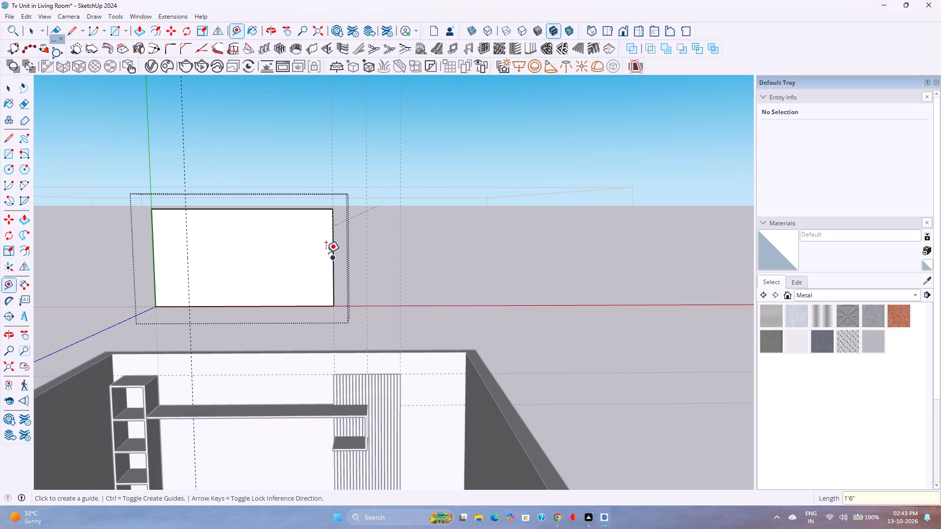
{"action": "left_click", "coordinate": [331, 252]}
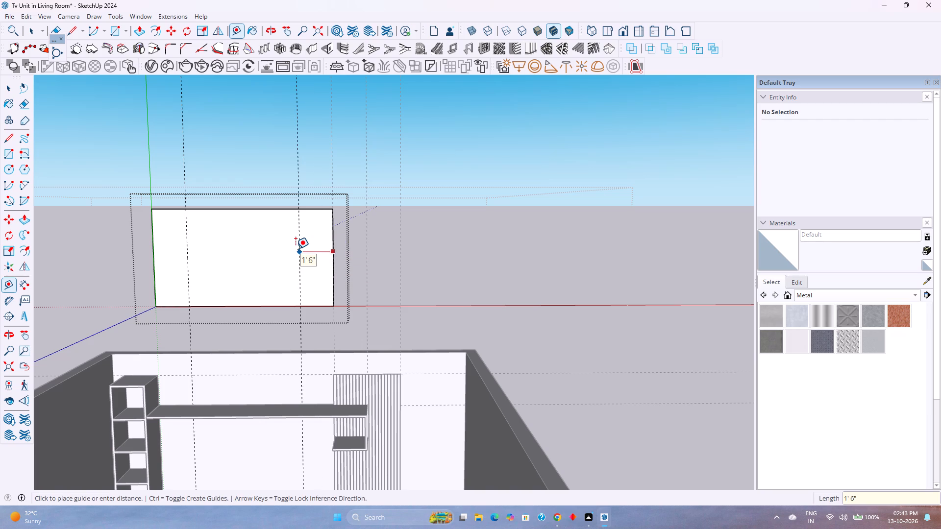
{"action": "left_click", "coordinate": [296, 249]}
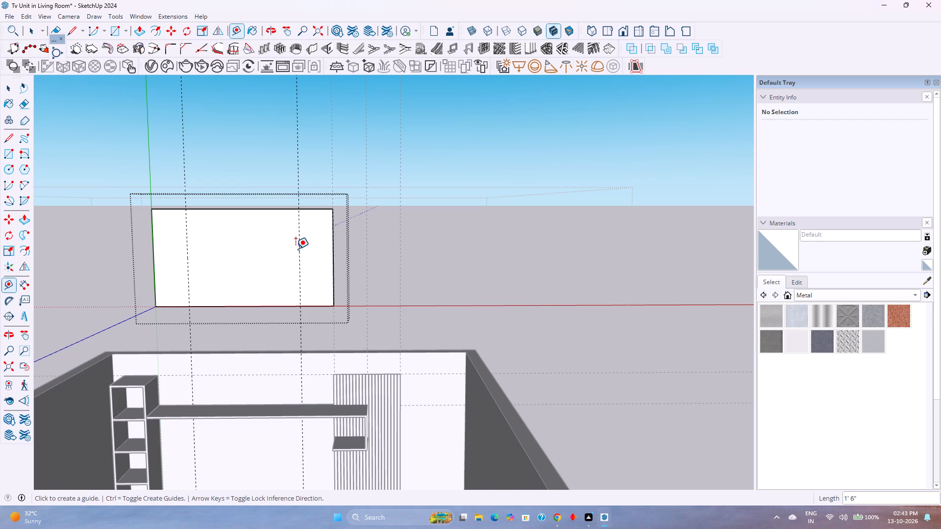
Place horizontal guides 9" inside the bottom and top edges of the raised back panel.
{"action": "left_click", "coordinate": [261, 306]}
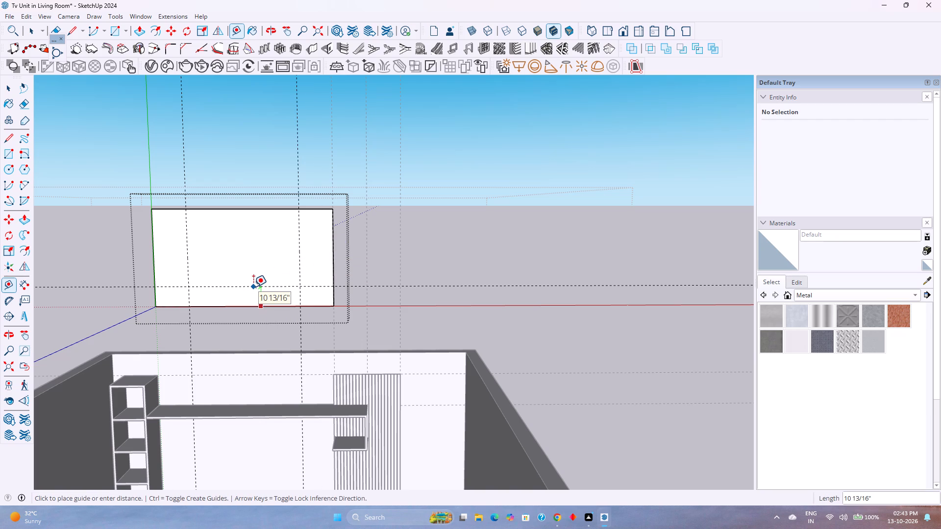
{"action": "type", "text": "1'"}
{"action": "key", "text": "BackSpace"}
{"action": "key", "text": "9"}
{"action": "key", "text": "BackSpace"}
{"action": "key", "text": "BackSpace"}
{"action": "key", "text": "9"}
{"action": "key", "text": "Return"}
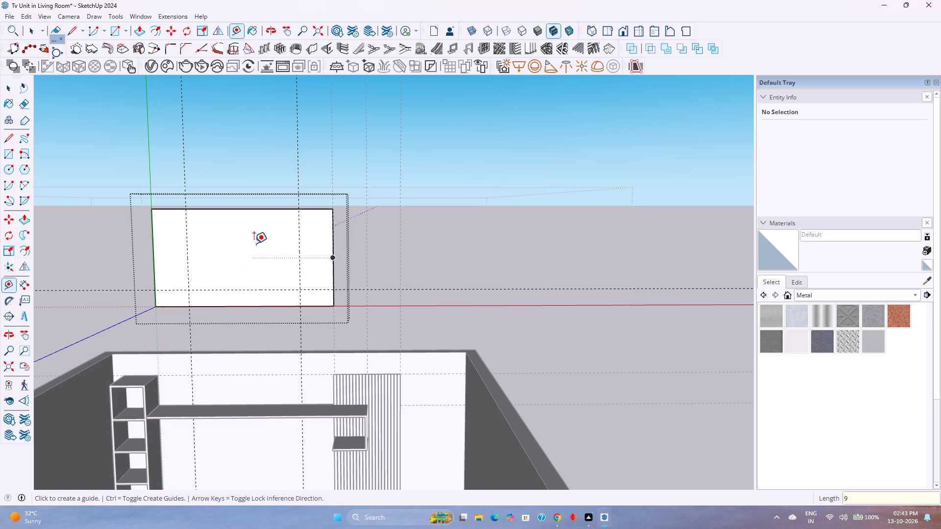
{"action": "left_click", "coordinate": [264, 211]}
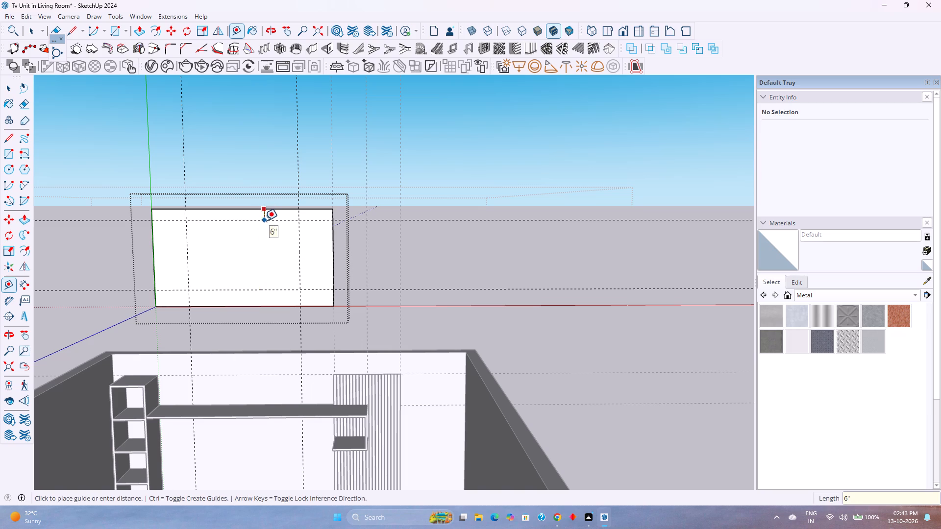
{"action": "key", "text": "9"}
{"action": "key", "text": "Return"}
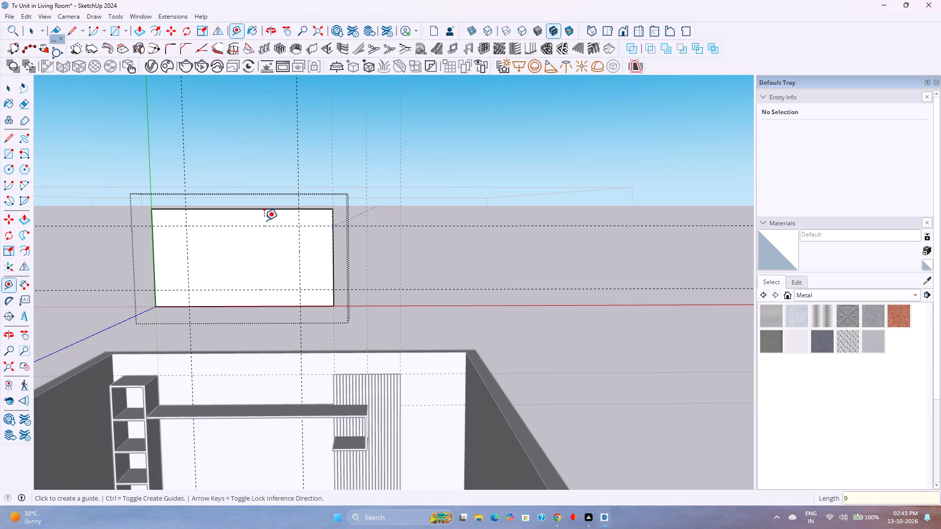
{"action": "key", "text": "space"}
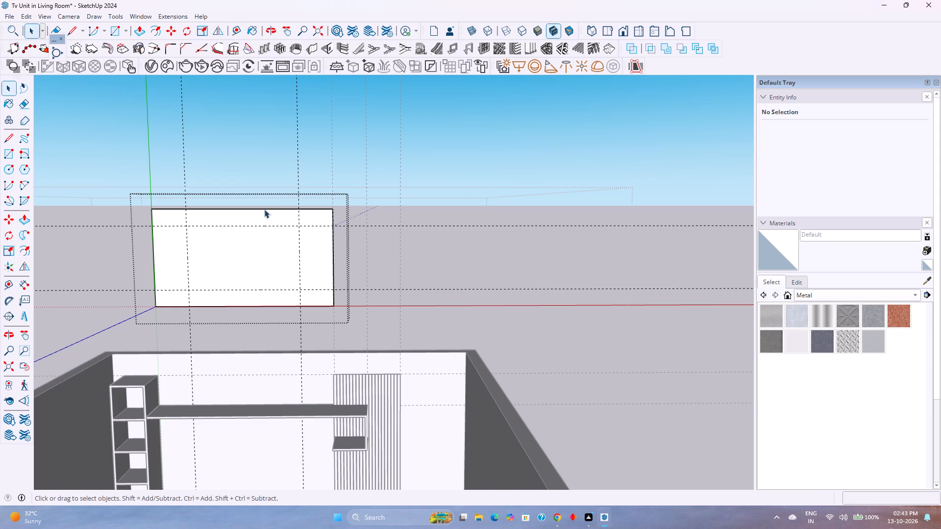
Draw a rectangle on the back panel between the opposite intersections of the four guides.
{"action": "left_click", "coordinate": [111, 26]}
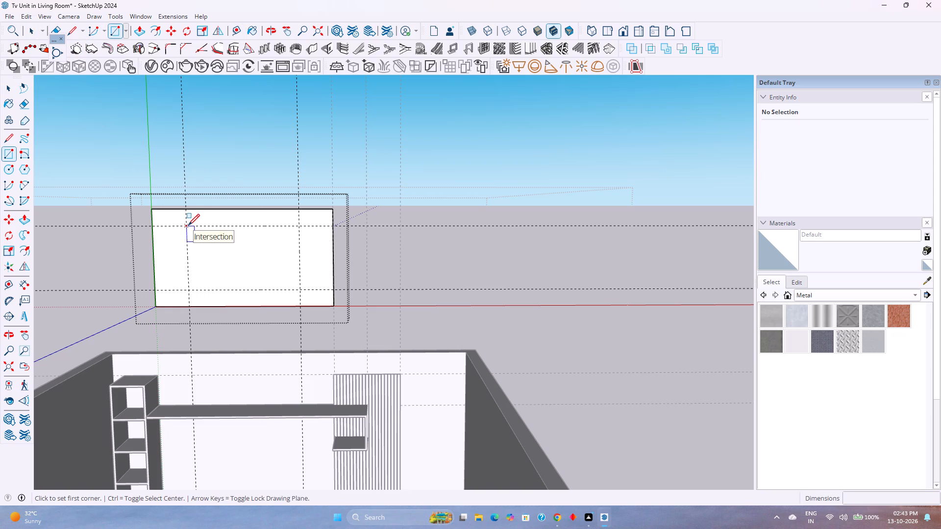
{"action": "left_click", "coordinate": [188, 225]}
{"action": "left_click", "coordinate": [299, 292]}
{"action": "key", "text": "space"}
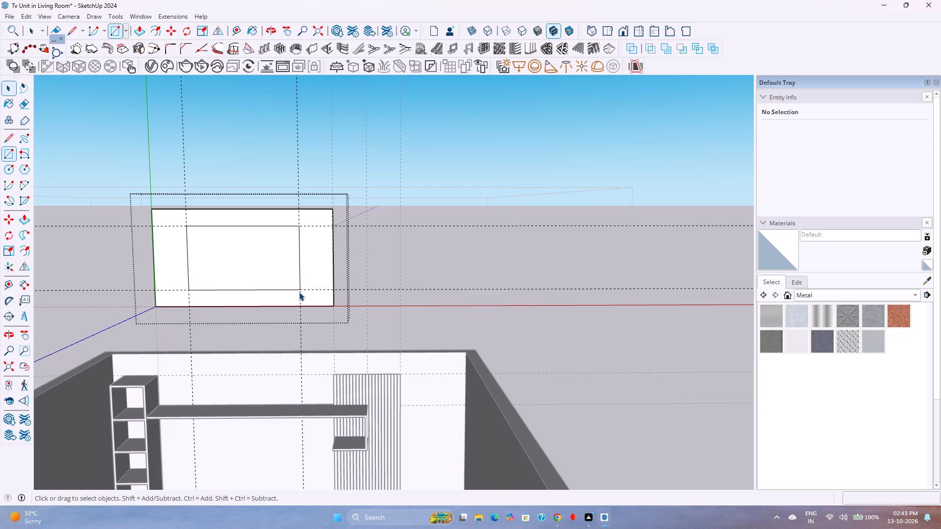
Erase the four outer edges of the back panel so that only the inner rectangle is left.
{"action": "key", "text": "e"}
{"action": "left_click", "coordinate": [331, 264]}
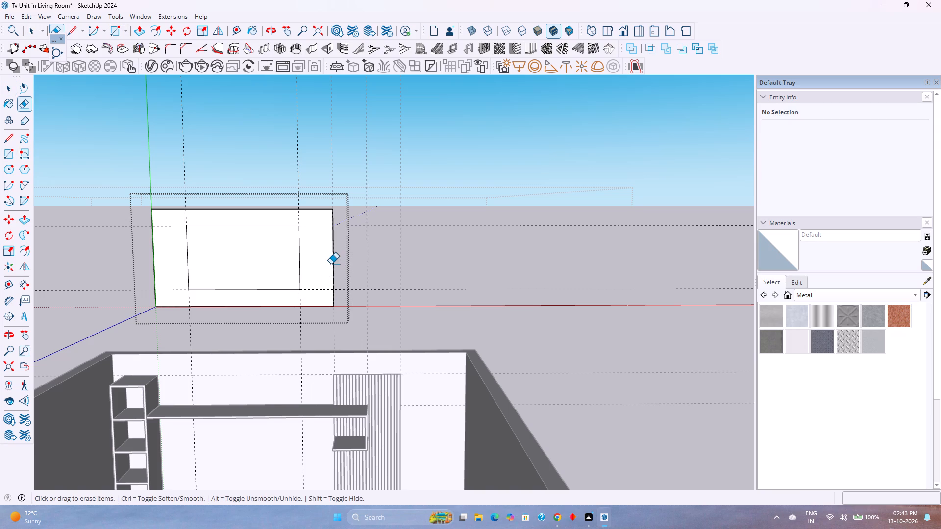
{"action": "left_click", "coordinate": [332, 264]}
{"action": "left_click_drag", "start_coordinate": [337, 260], "coordinate": [332, 260]}
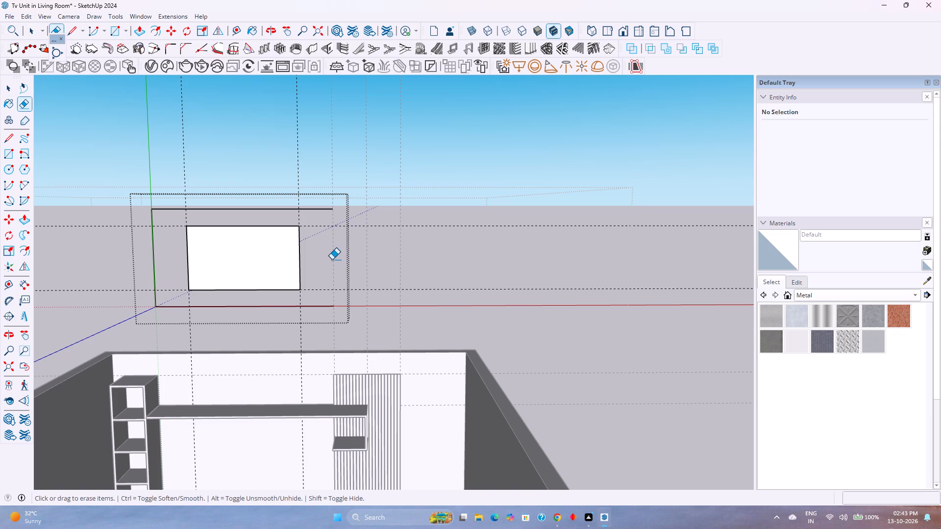
{"action": "left_click_drag", "start_coordinate": [331, 300], "coordinate": [326, 308]}
{"action": "left_click_drag", "start_coordinate": [170, 257], "coordinate": [154, 260]}
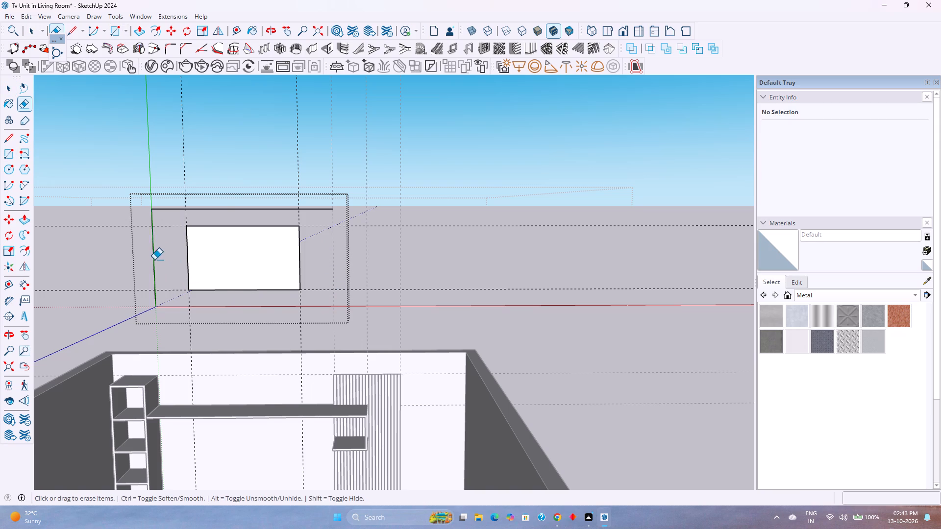
{"action": "left_click_drag", "start_coordinate": [154, 260], "coordinate": [149, 263]}
{"action": "left_click_drag", "start_coordinate": [220, 211], "coordinate": [221, 205]}
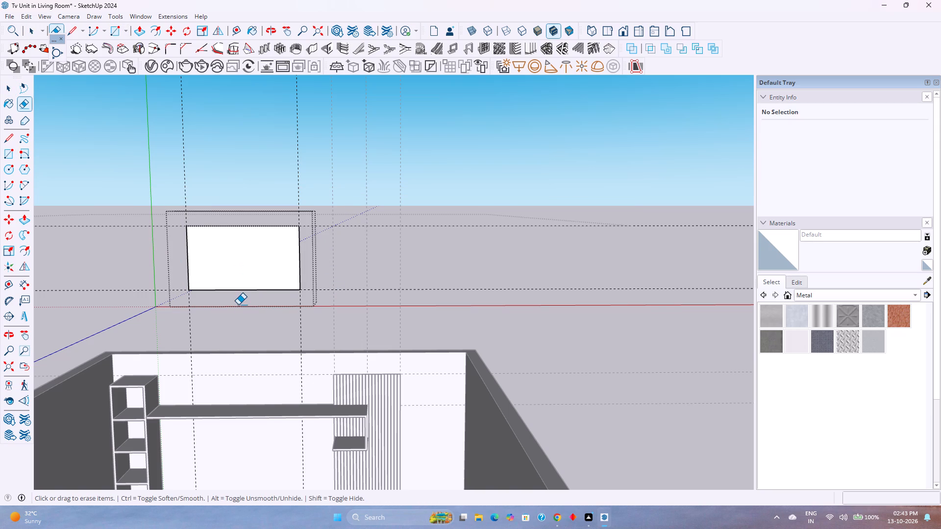
{"action": "key", "text": "space"}
Push/Pull the remaining rectangular face forward 1" to give the panel thickness.
{"action": "scroll", "coordinate": [257, 260], "scroll_direction": "up", "scroll_amount": 3}
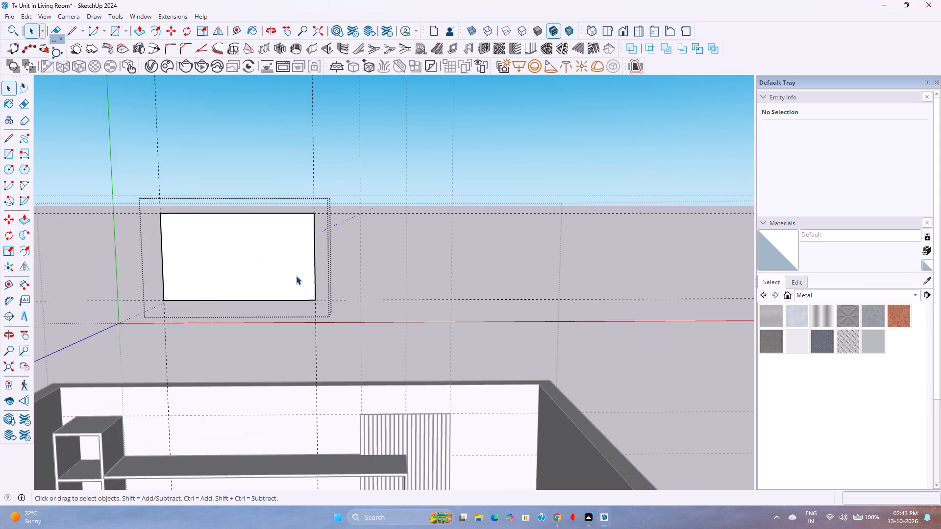
{"action": "middle_click_drag", "start_coordinate": [296, 278], "coordinate": [168, 320]}
{"action": "middle_click", "coordinate": [168, 320]}
{"action": "key", "text": "p"}
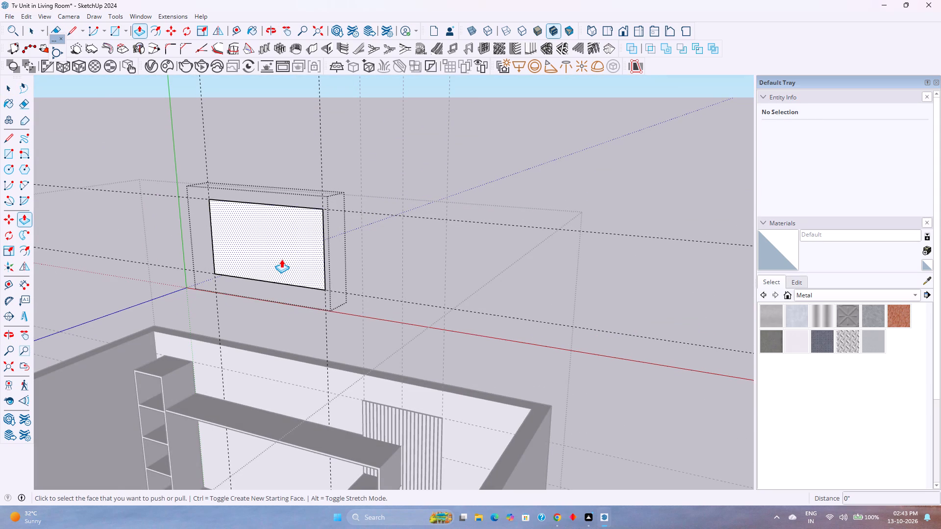
{"action": "left_click", "coordinate": [288, 254]}
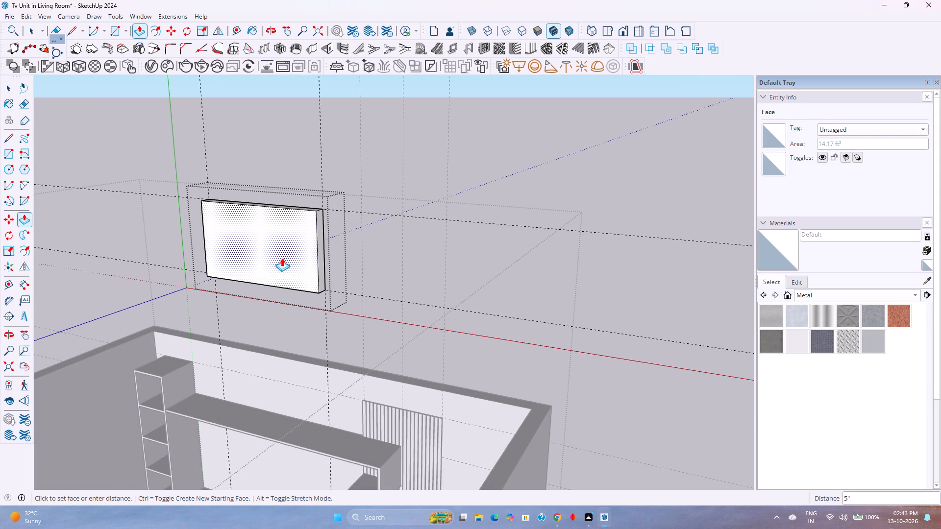
{"action": "key", "text": "1"}
{"action": "key", "text": "Return"}
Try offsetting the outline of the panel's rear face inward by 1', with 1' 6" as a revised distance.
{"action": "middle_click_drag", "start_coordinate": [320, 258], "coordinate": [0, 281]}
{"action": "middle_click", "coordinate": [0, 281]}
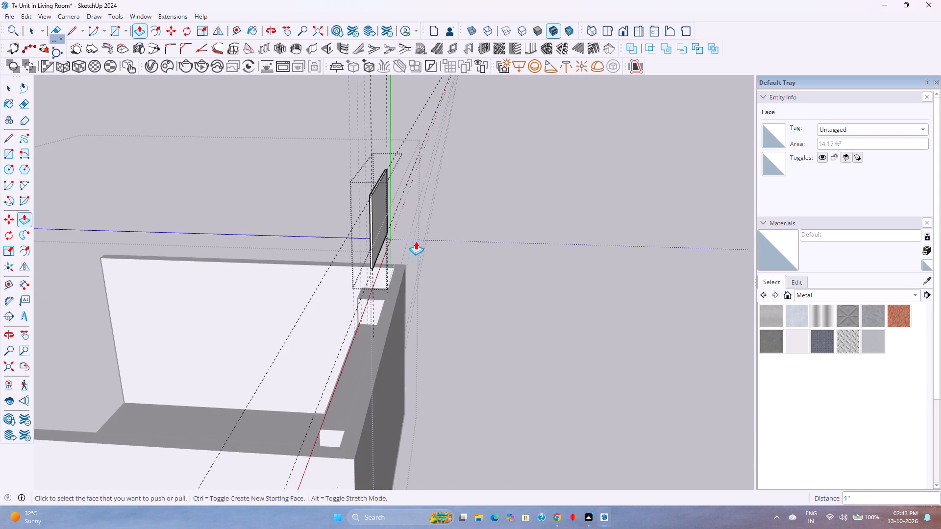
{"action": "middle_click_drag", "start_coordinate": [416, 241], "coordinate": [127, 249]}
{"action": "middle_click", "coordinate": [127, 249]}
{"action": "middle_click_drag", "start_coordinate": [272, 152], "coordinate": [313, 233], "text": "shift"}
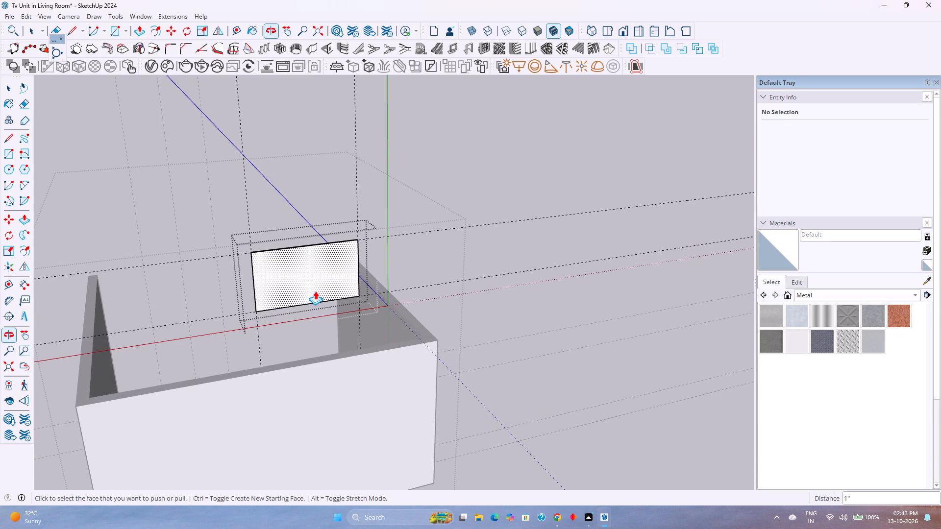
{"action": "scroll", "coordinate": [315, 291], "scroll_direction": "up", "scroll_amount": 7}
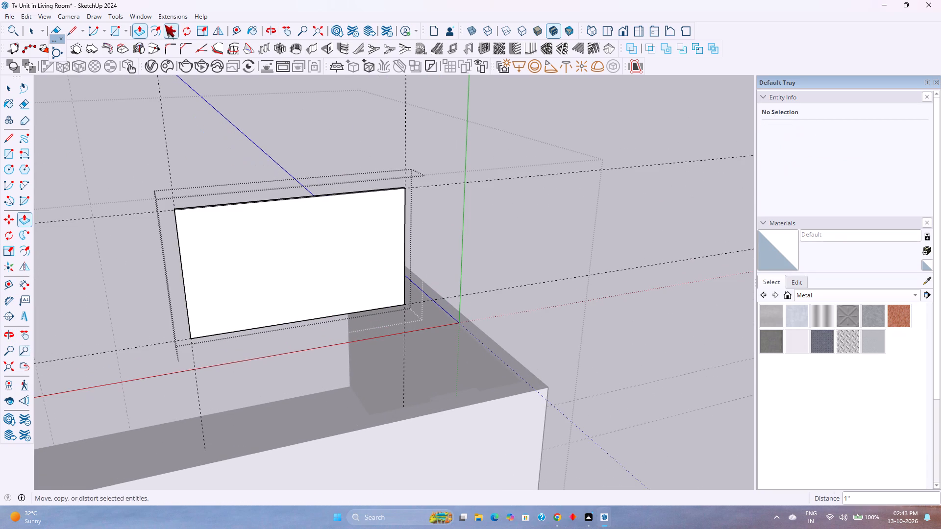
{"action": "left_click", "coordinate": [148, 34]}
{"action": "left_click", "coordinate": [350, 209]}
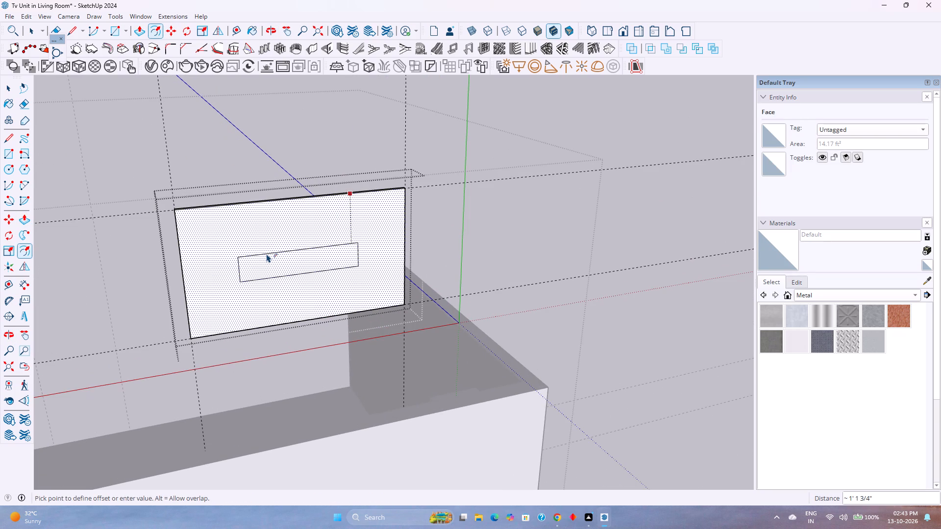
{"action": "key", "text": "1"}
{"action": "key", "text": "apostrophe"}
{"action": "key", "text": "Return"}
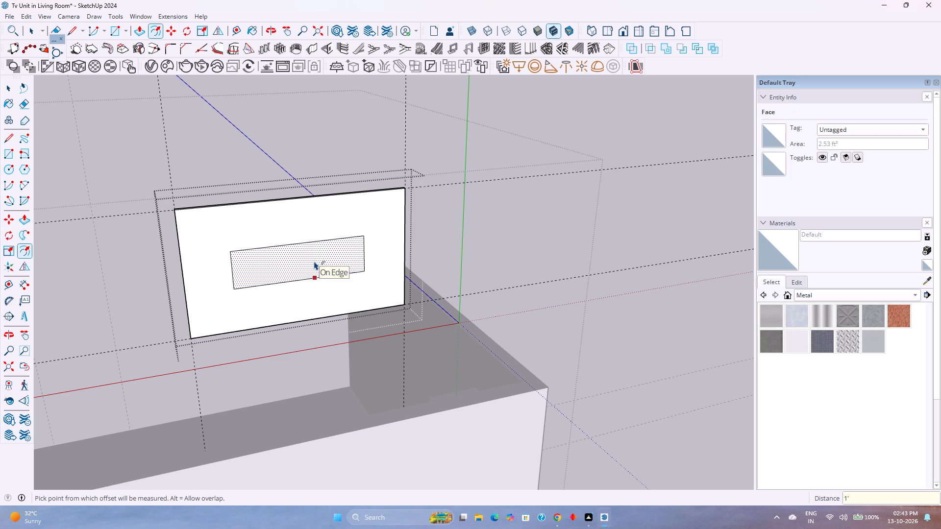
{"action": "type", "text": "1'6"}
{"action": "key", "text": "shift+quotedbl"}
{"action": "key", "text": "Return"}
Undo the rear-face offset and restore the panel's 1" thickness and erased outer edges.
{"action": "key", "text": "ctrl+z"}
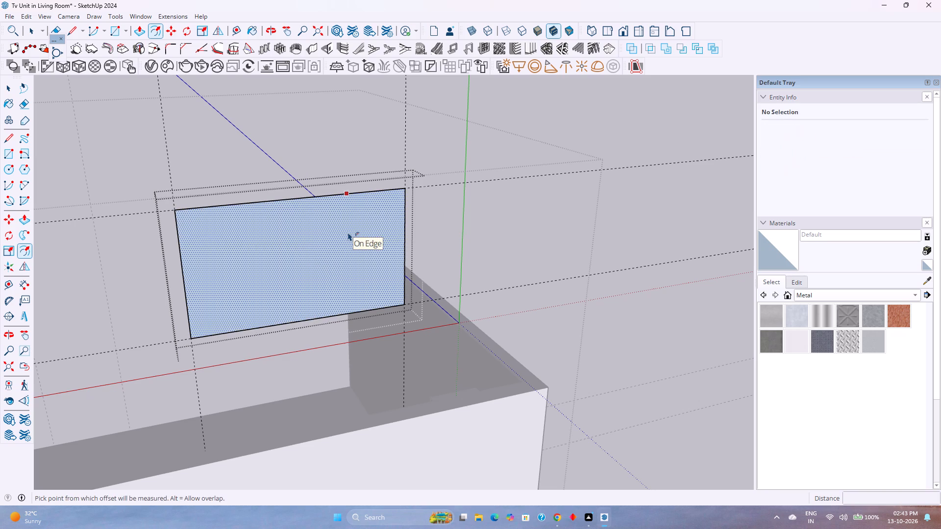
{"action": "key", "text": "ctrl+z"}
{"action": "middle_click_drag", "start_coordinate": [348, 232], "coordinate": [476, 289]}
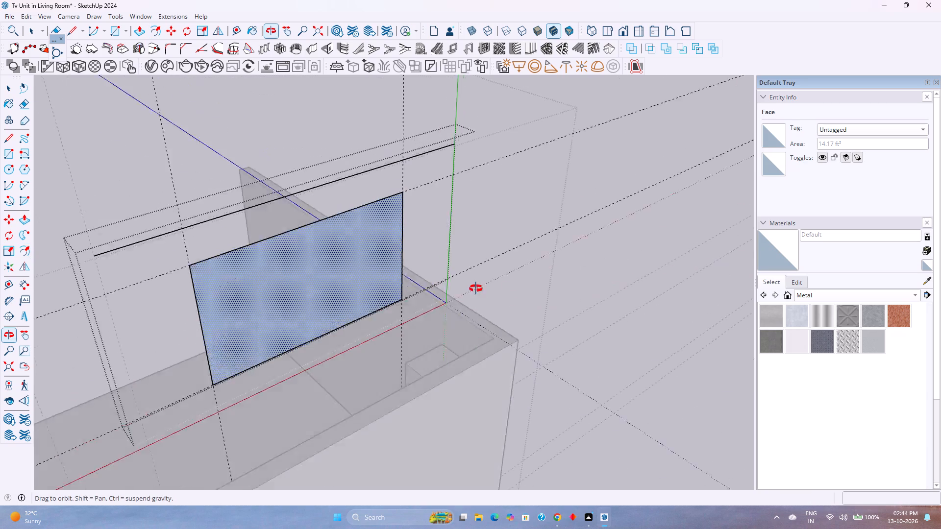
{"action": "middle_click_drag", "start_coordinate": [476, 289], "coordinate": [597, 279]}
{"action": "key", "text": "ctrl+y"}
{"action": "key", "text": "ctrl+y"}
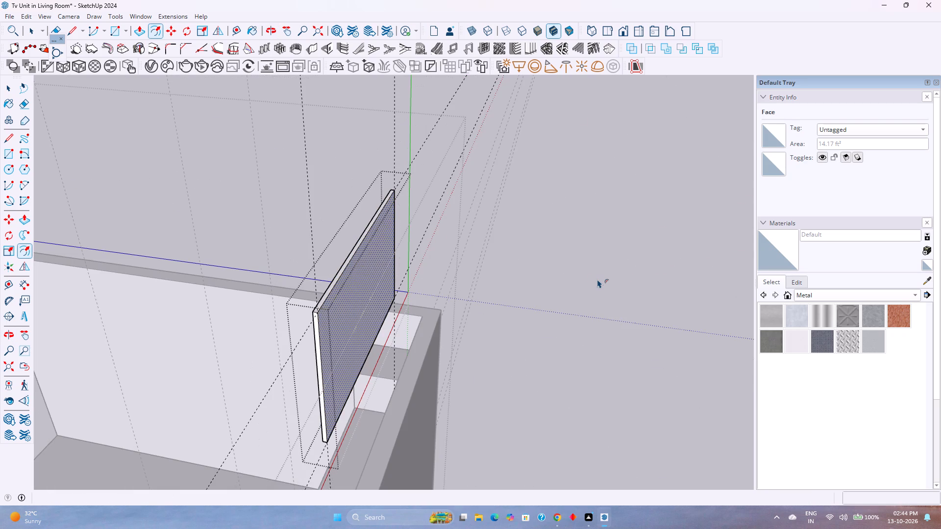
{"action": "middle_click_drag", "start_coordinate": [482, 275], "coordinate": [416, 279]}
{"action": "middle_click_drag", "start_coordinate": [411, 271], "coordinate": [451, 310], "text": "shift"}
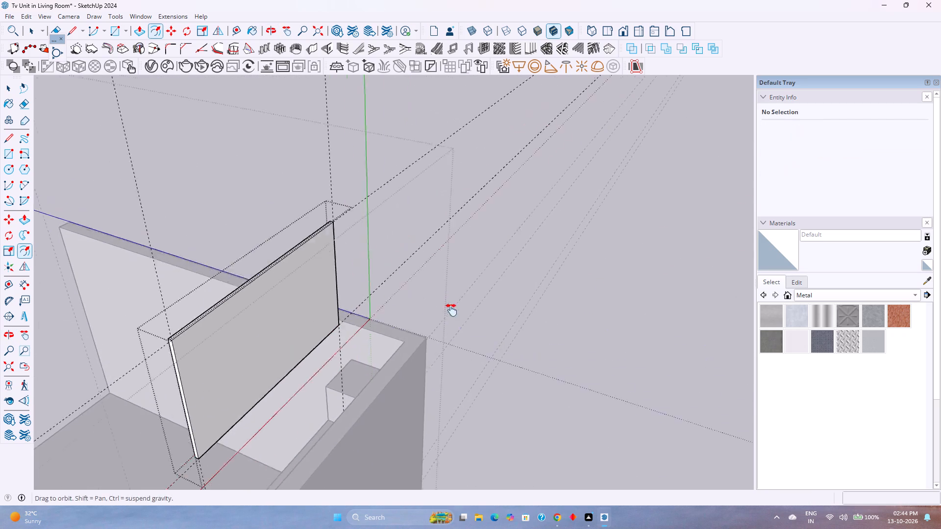
Offset the outline of the panel's rear face inward by 1' 2" to form a smaller central rectangle.
{"action": "middle_click_drag", "start_coordinate": [451, 310], "coordinate": [485, 339], "text": "shift"}
{"action": "middle_click_drag", "start_coordinate": [455, 351], "coordinate": [381, 276]}
{"action": "left_click", "coordinate": [272, 247]}
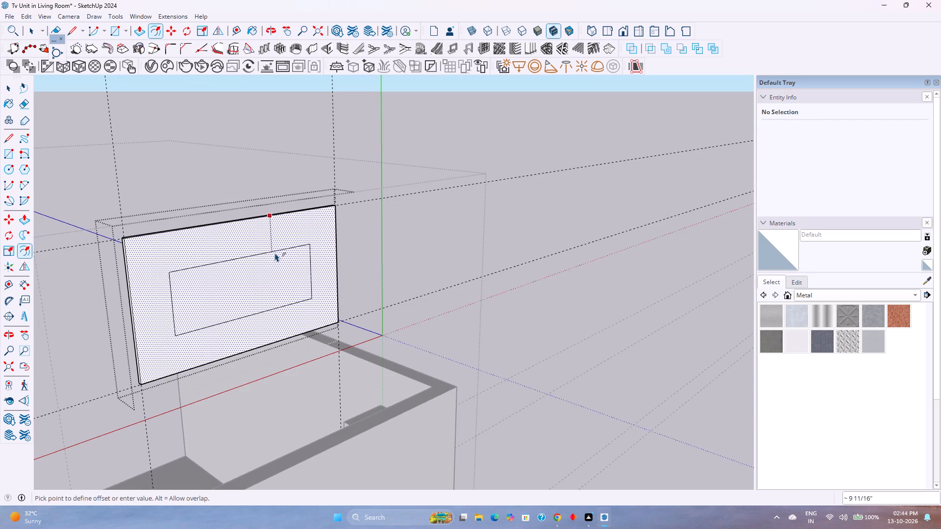
{"action": "type", "text": "1'"}
{"action": "key", "text": "Return"}
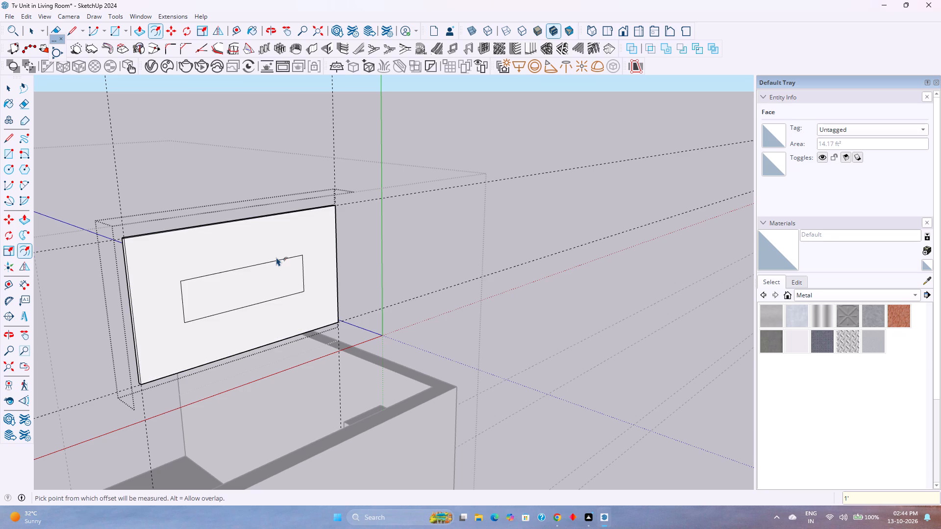
{"action": "type", "text": "1'2\""}
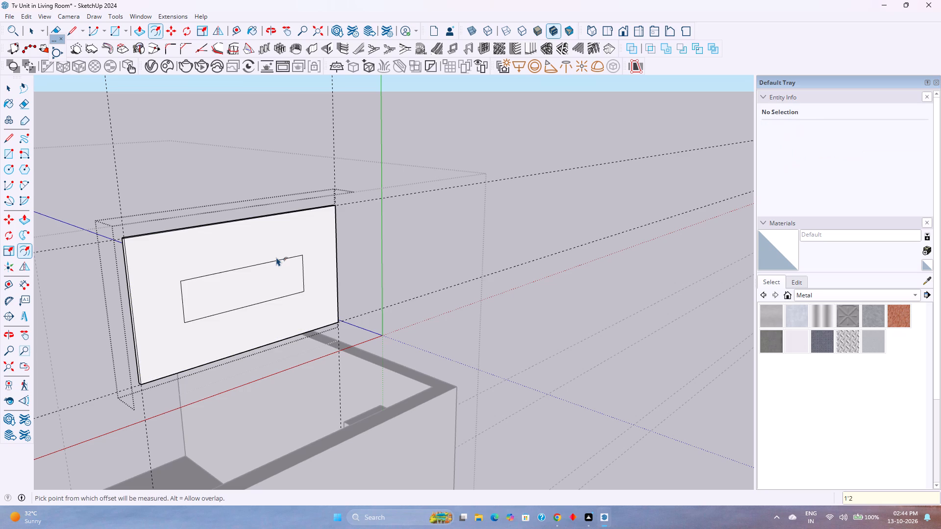
{"action": "key", "text": "Return"}
{"action": "key", "text": "space"}
Push/Pull the central rectangle on the panel's rear face outward by 1".
{"action": "scroll", "coordinate": [261, 300], "scroll_direction": "up", "scroll_amount": 2}
{"action": "middle_click_drag", "start_coordinate": [261, 300], "coordinate": [302, 324]}
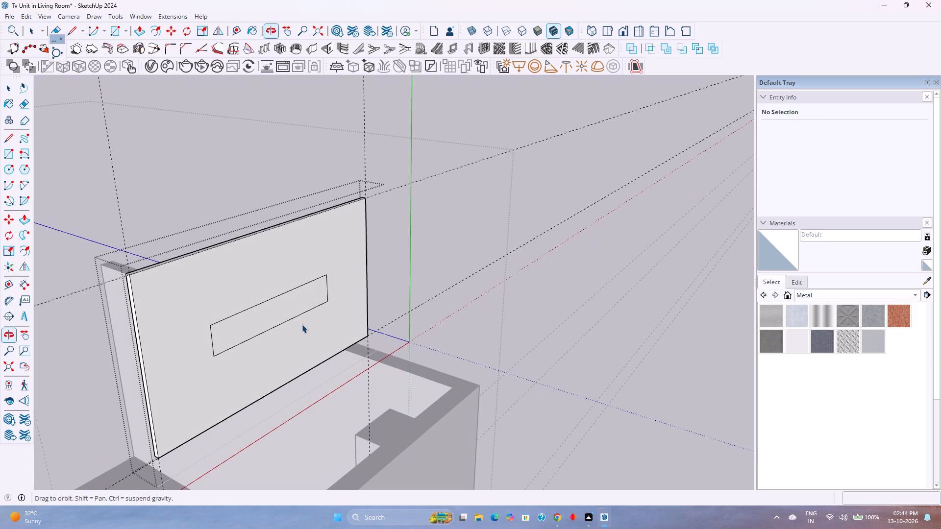
{"action": "key", "text": "p"}
{"action": "left_click", "coordinate": [296, 303]}
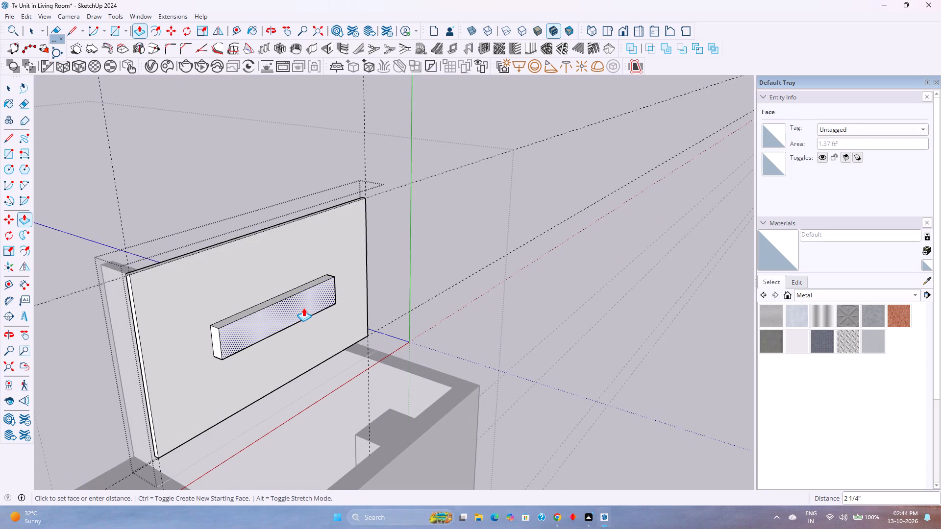
{"action": "type", "text": "1'"}
{"action": "key", "text": "Return"}
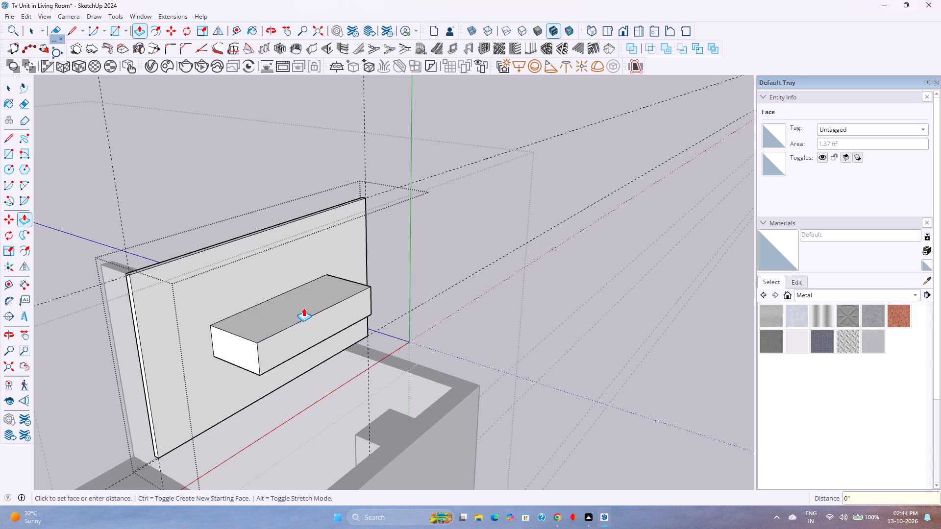
{"action": "key", "text": "1"}
{"action": "key", "text": "Return"}
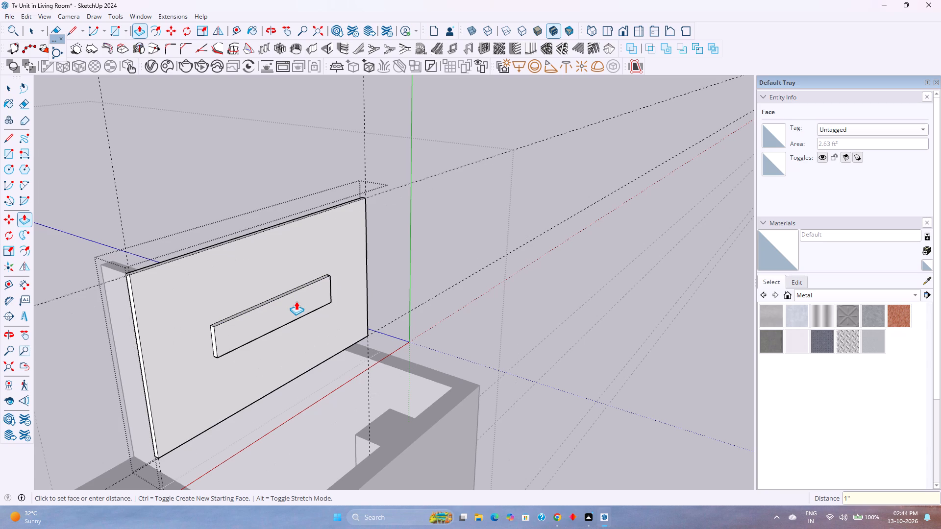
{"action": "key", "text": "space"}
Push/Pull the outer face of the raised central block outward by a further 2".
{"action": "scroll", "coordinate": [296, 301], "scroll_direction": "up", "scroll_amount": 3}
{"action": "middle_click_drag", "start_coordinate": [296, 301], "coordinate": [383, 297]}
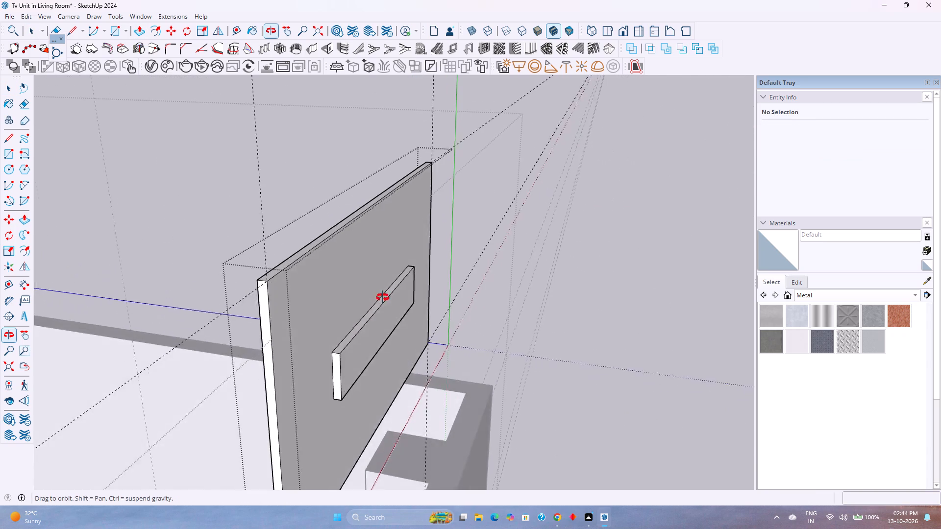
{"action": "middle_click_drag", "start_coordinate": [383, 297], "coordinate": [423, 261]}
{"action": "middle_click_drag", "start_coordinate": [438, 245], "coordinate": [339, 288]}
{"action": "middle_click_drag", "start_coordinate": [340, 279], "coordinate": [478, 291], "text": "shift"}
{"action": "scroll", "coordinate": [409, 289], "scroll_direction": "up", "scroll_amount": 2}
{"action": "middle_click_drag", "start_coordinate": [409, 289], "coordinate": [410, 289]}
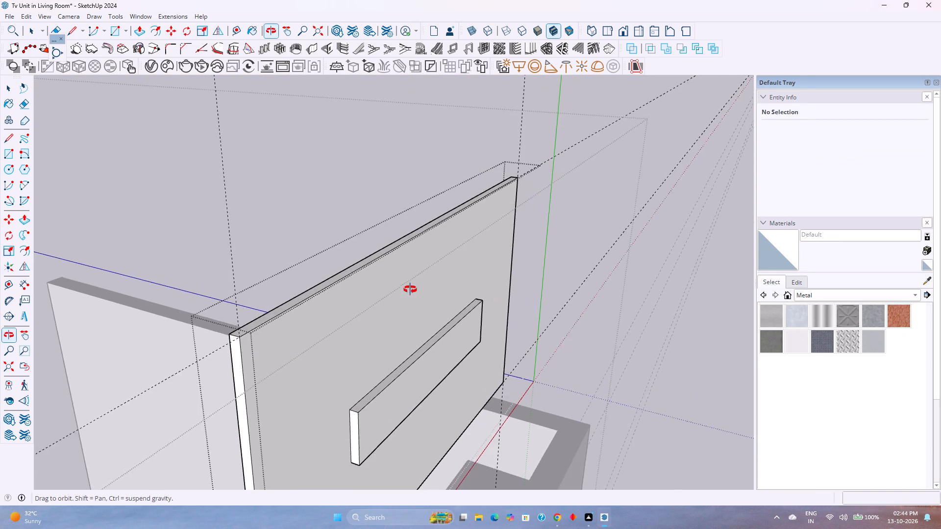
{"action": "middle_click_drag", "start_coordinate": [410, 289], "coordinate": [316, 279]}
{"action": "left_click", "coordinate": [312, 337]}
{"action": "key", "text": "p"}
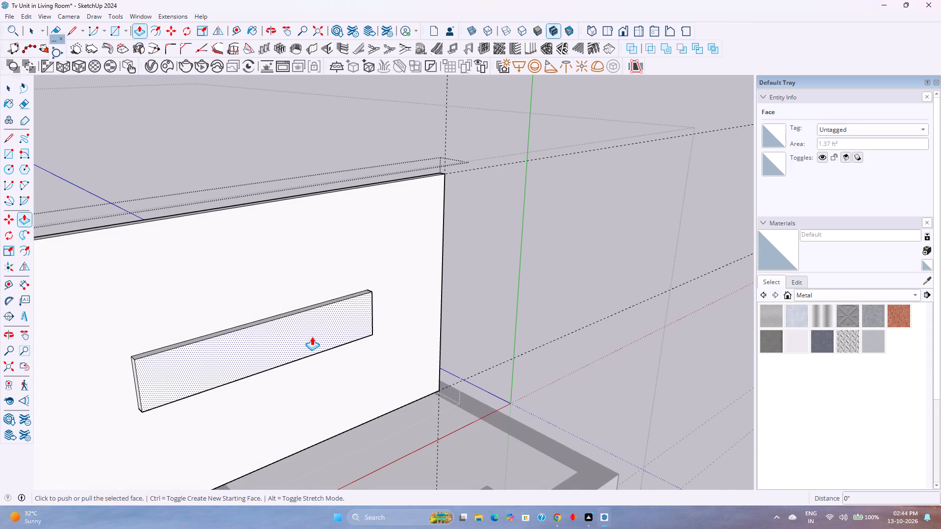
{"action": "left_click", "coordinate": [312, 337]}
{"action": "key", "text": "2"}
{"action": "key", "text": "Return"}
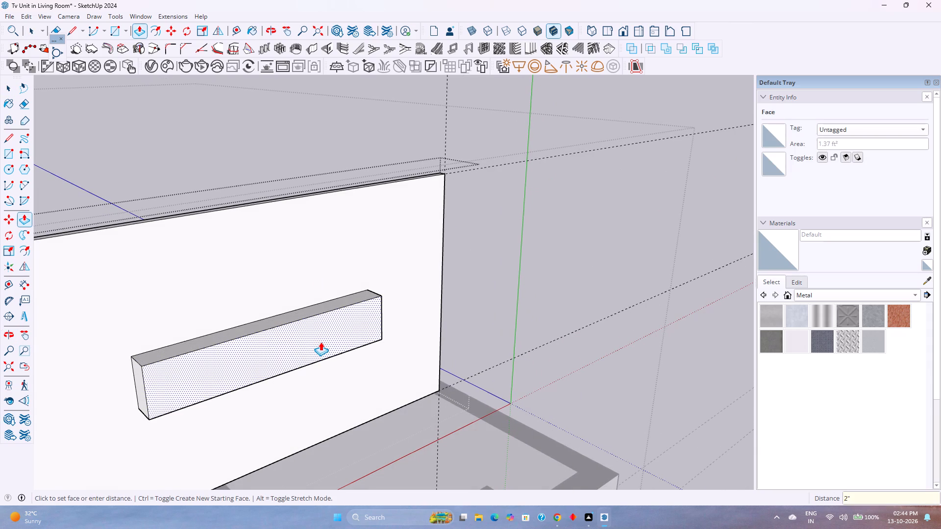
{"action": "key", "text": "space"}
Offset the outer outline of the panel's rear face inward by 1" and again by 2", forming a narrow border strip.
{"action": "left_click", "coordinate": [322, 241]}
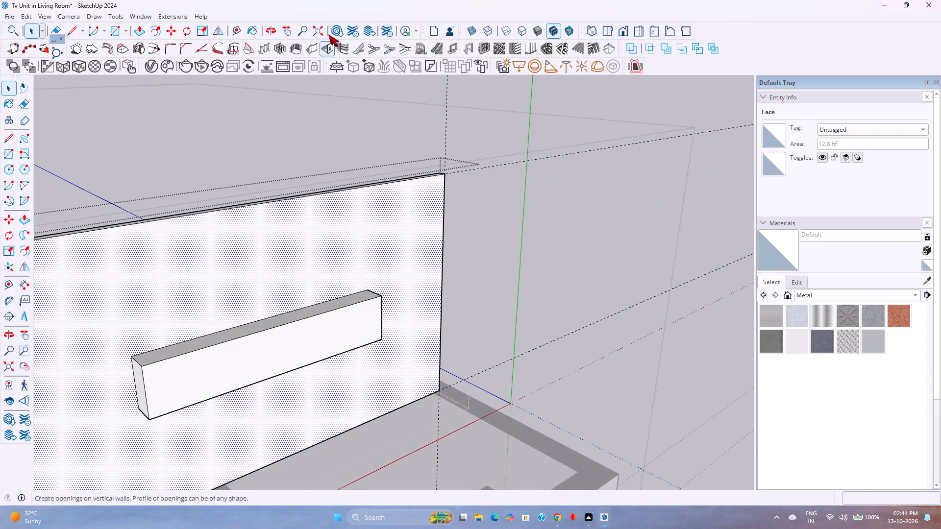
{"action": "left_click", "coordinate": [155, 31]}
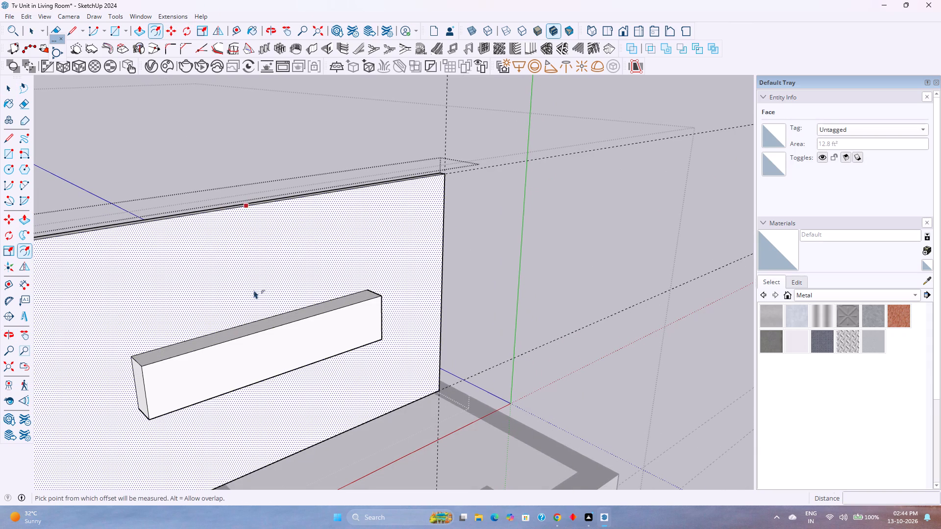
{"action": "left_click", "coordinate": [258, 209]}
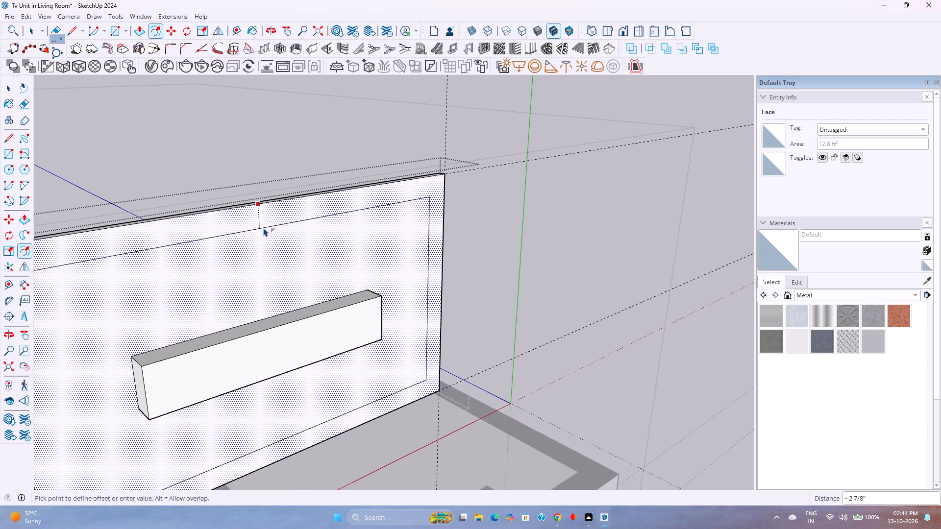
{"action": "key", "text": "1"}
{"action": "key", "text": "Return"}
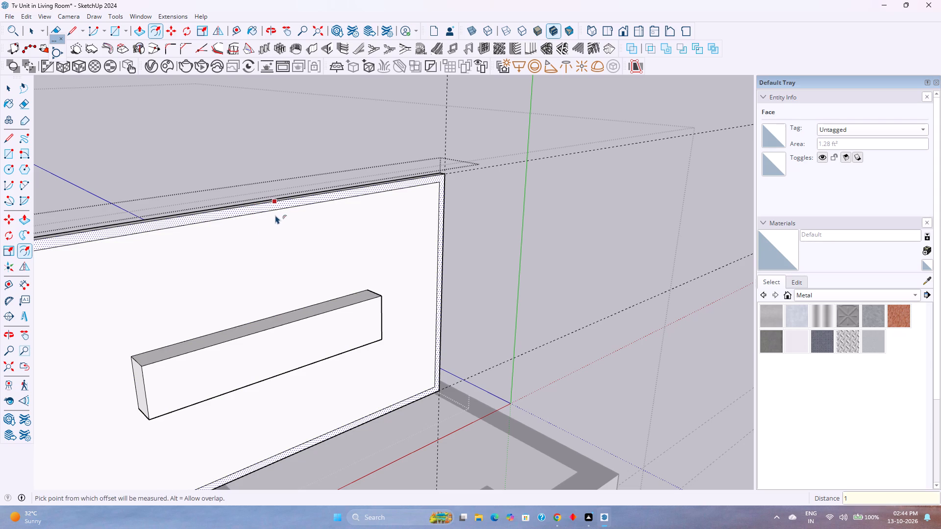
{"action": "left_click", "coordinate": [275, 215]}
{"action": "key", "text": "2"}
{"action": "key", "text": "Return"}
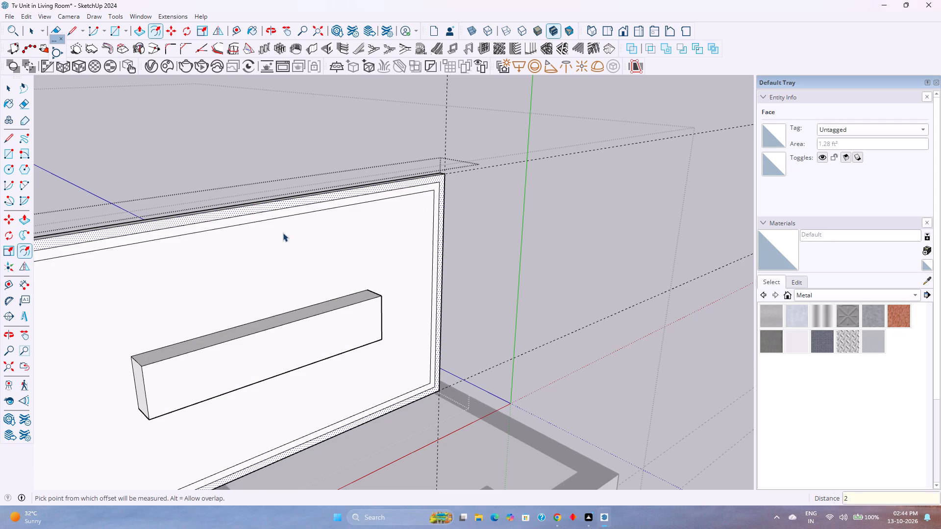
{"action": "key", "text": "space"}
Make a group of the narrow border strip between the two offset outlines, including its edges.
{"action": "scroll", "coordinate": [291, 204], "scroll_direction": "up", "scroll_amount": 3}
{"action": "left_click", "coordinate": [293, 215]}
{"action": "double_click", "coordinate": [293, 215]}
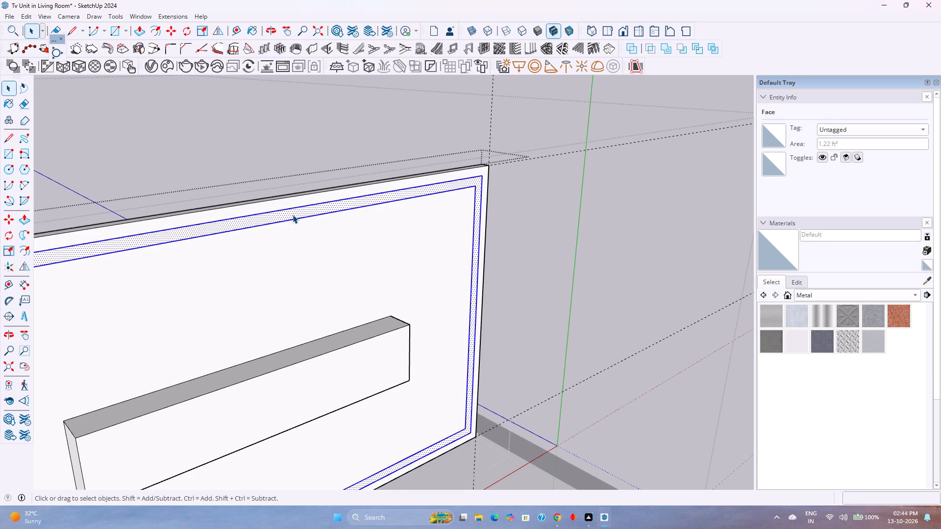
{"action": "double_click", "coordinate": [293, 215]}
{"action": "right_click", "coordinate": [293, 215]}
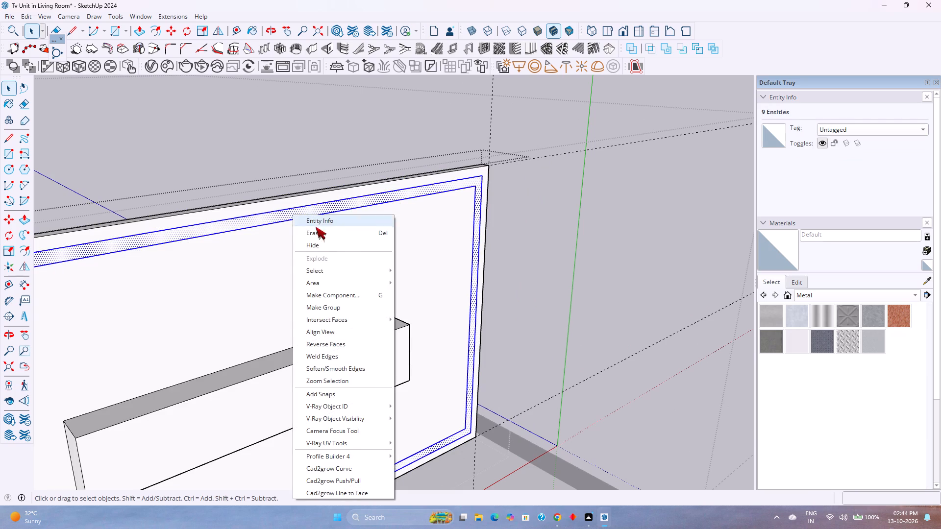
{"action": "left_click", "coordinate": [336, 308]}
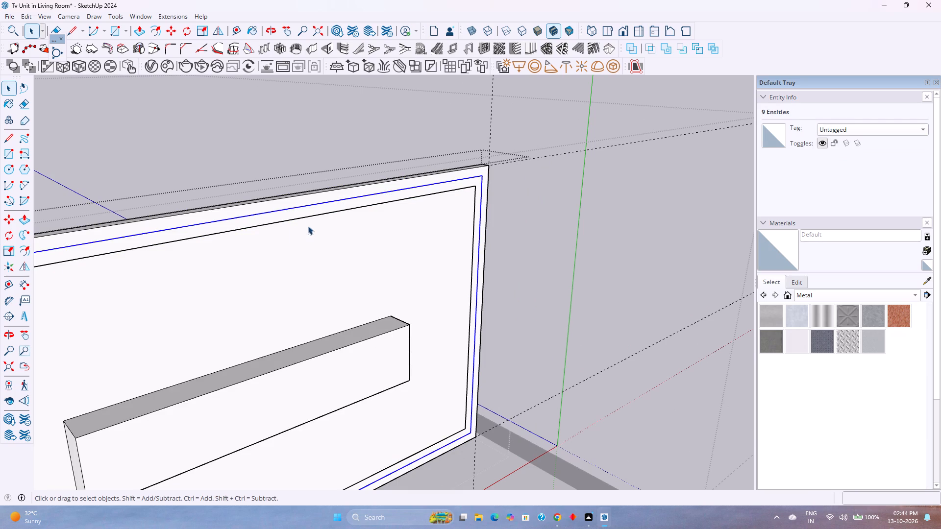
Push/Pull the grouped border strip outward by 0.5" inside its group.
{"action": "double_click", "coordinate": [307, 213]}
{"action": "key", "text": "p"}
{"action": "left_click", "coordinate": [307, 213]}
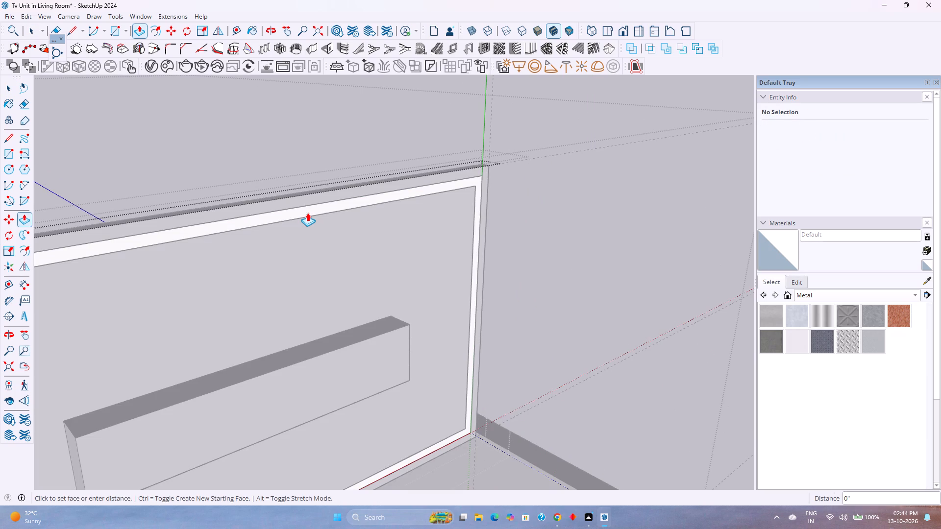
{"action": "type", "text": "0.5"}
{"action": "key", "text": "Return"}
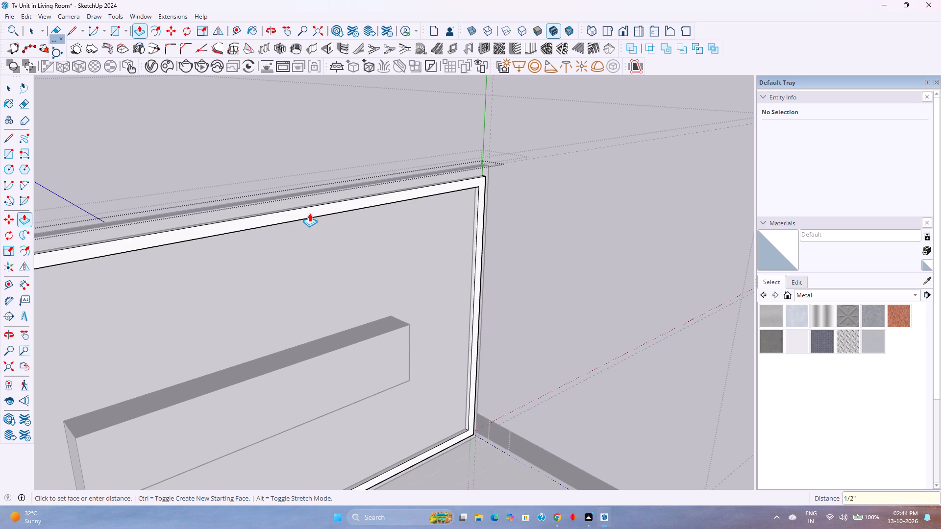
{"action": "key", "text": "space"}
{"action": "left_click", "coordinate": [500, 236]}
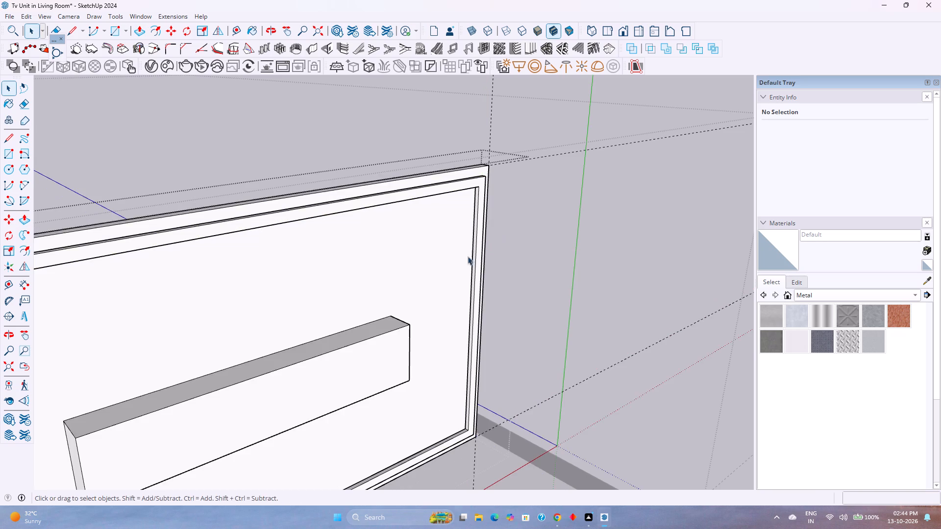
Examine the panel's side profile and the raised central block and border strip on its rear.
{"action": "scroll", "coordinate": [405, 282], "scroll_direction": "down", "scroll_amount": 1}
{"action": "middle_click_drag", "start_coordinate": [405, 282], "coordinate": [562, 246]}
{"action": "middle_click", "coordinate": [562, 246]}
{"action": "scroll", "coordinate": [562, 246], "scroll_direction": "down", "scroll_amount": 1}
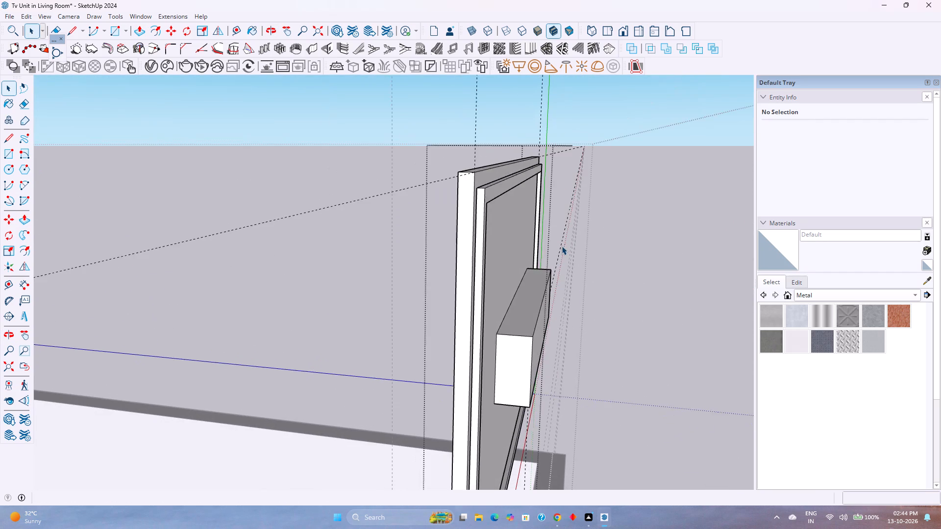
{"action": "middle_click_drag", "start_coordinate": [562, 246], "coordinate": [579, 256]}
{"action": "scroll", "coordinate": [495, 275], "scroll_direction": "down", "scroll_amount": 3}
{"action": "middle_click_drag", "start_coordinate": [306, 331], "coordinate": [387, 307]}
{"action": "middle_click", "coordinate": [387, 307]}
{"action": "middle_click", "coordinate": [387, 307]}
{"action": "middle_click", "coordinate": [364, 303]}
{"action": "scroll", "coordinate": [549, 315], "scroll_direction": "down", "scroll_amount": 2}
{"action": "middle_click_drag", "start_coordinate": [505, 322], "coordinate": [437, 325]}
{"action": "middle_click", "coordinate": [437, 325]}
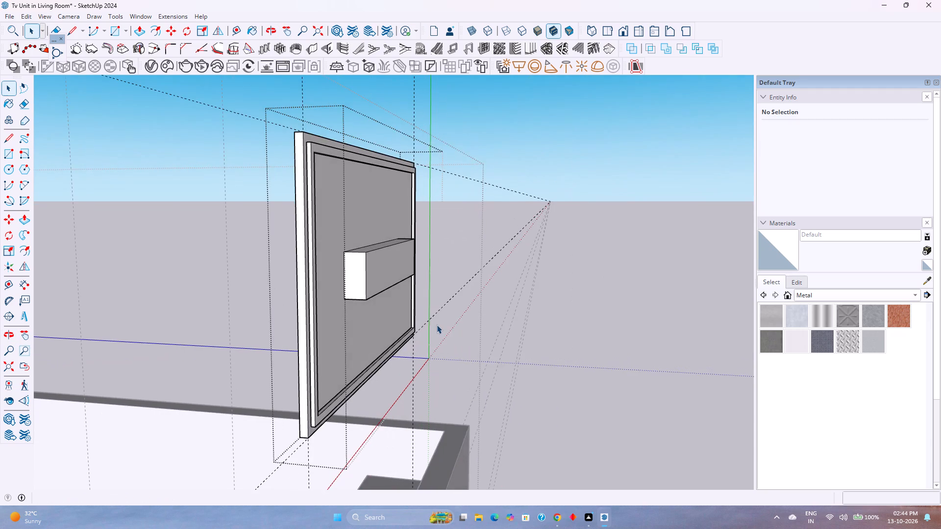
{"action": "scroll", "coordinate": [447, 327], "scroll_direction": "down", "scroll_amount": 1}
{"action": "left_click", "coordinate": [582, 350]}
Examine the panel from the front, in relation to the TV unit, shelves and slatted wall below it.
{"action": "middle_click_drag", "start_coordinate": [503, 344], "coordinate": [686, 346]}
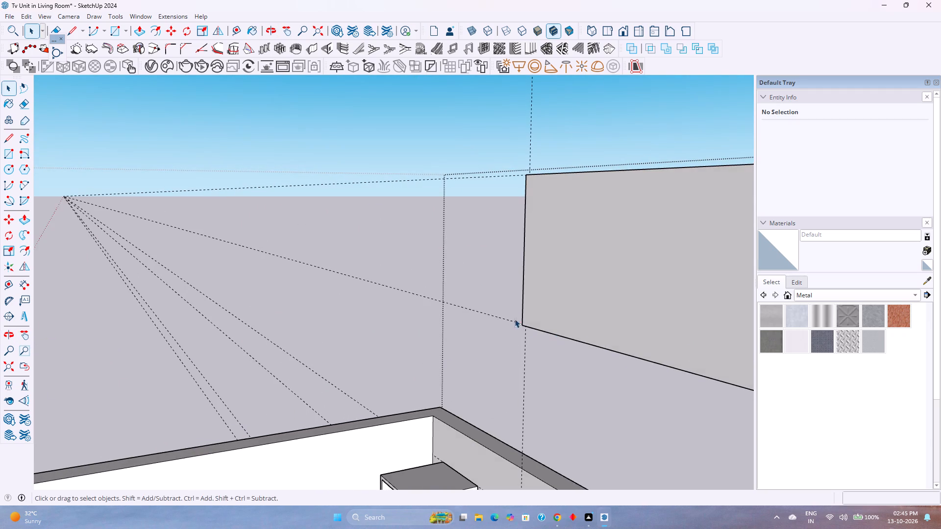
{"action": "middle_click_drag", "start_coordinate": [513, 318], "coordinate": [332, 333], "text": "shift"}
{"action": "scroll", "coordinate": [324, 333], "scroll_direction": "down", "scroll_amount": 4}
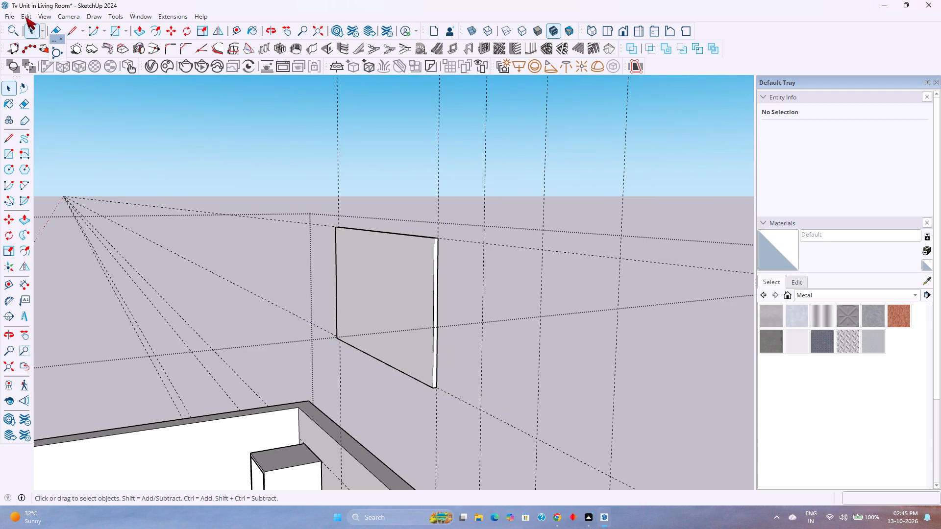
{"action": "scroll", "coordinate": [436, 283], "scroll_direction": "down", "scroll_amount": 1}
{"action": "scroll", "coordinate": [412, 367], "scroll_direction": "down", "scroll_amount": 3}
{"action": "middle_click_drag", "start_coordinate": [320, 397], "coordinate": [340, 326], "text": "shift"}
{"action": "middle_click_drag", "start_coordinate": [372, 310], "coordinate": [429, 302], "text": "shift"}
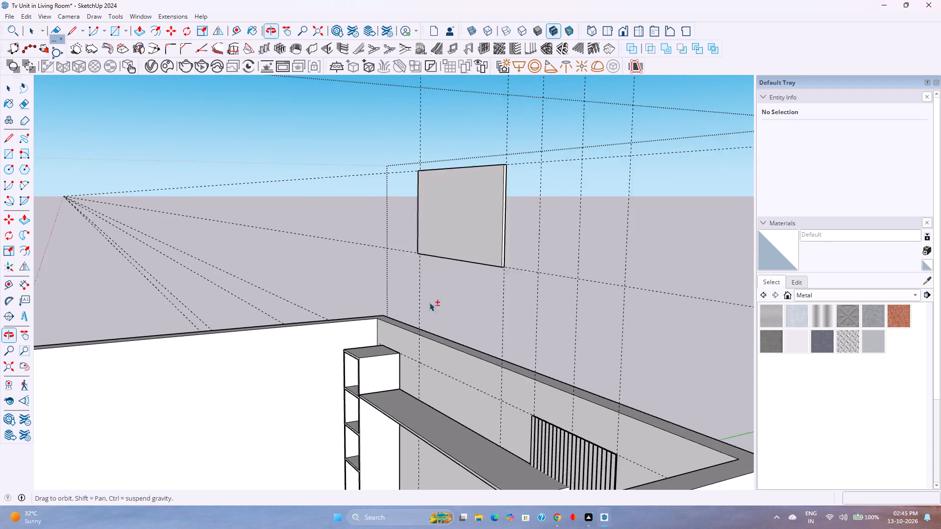
{"action": "middle_click_drag", "start_coordinate": [429, 302], "coordinate": [423, 303], "text": "shift"}
{"action": "scroll", "coordinate": [529, 302], "scroll_direction": "down", "scroll_amount": 2}
{"action": "middle_click_drag", "start_coordinate": [529, 303], "coordinate": [465, 296], "text": "shift"}
{"action": "middle_click", "coordinate": [465, 296], "text": "shift"}
{"action": "middle_click_drag", "start_coordinate": [282, 315], "coordinate": [570, 309]}
{"action": "middle_click", "coordinate": [570, 309]}
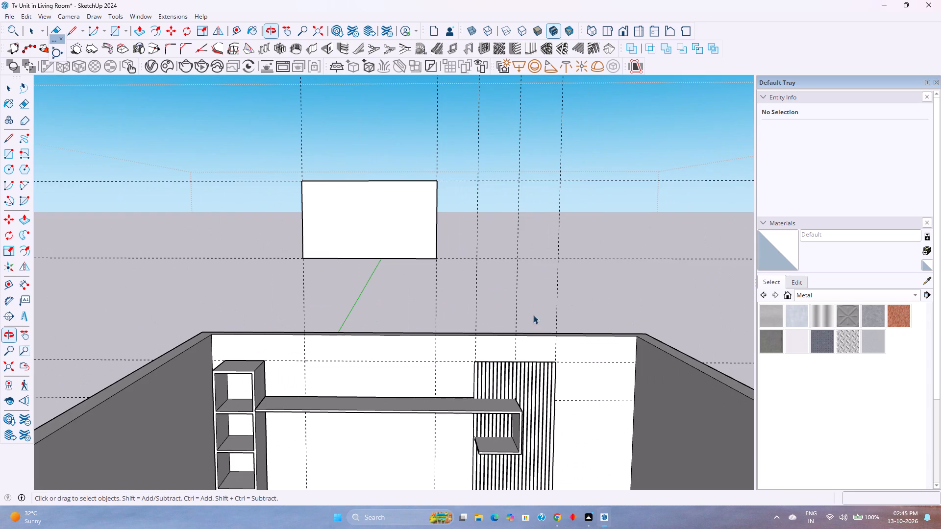
{"action": "middle_click_drag", "start_coordinate": [412, 388], "coordinate": [431, 321], "text": "shift"}
{"action": "middle_click", "coordinate": [432, 321], "text": "shift"}
{"action": "scroll", "coordinate": [483, 196], "scroll_direction": "down", "scroll_amount": 1}
{"action": "middle_click_drag", "start_coordinate": [483, 197], "coordinate": [440, 216]}
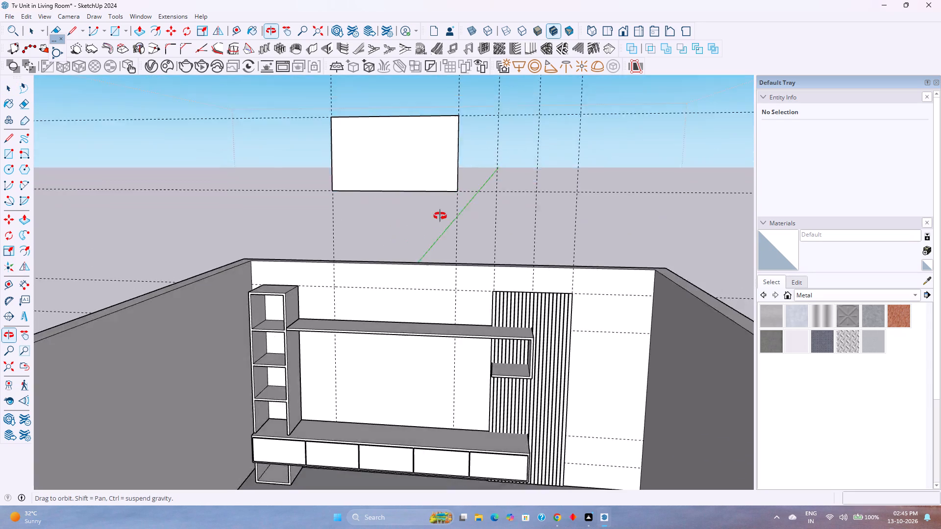
{"action": "middle_click_drag", "start_coordinate": [440, 216], "coordinate": [504, 200]}
{"action": "middle_click", "coordinate": [504, 200]}
{"action": "middle_click_drag", "start_coordinate": [384, 341], "coordinate": [376, 317]}
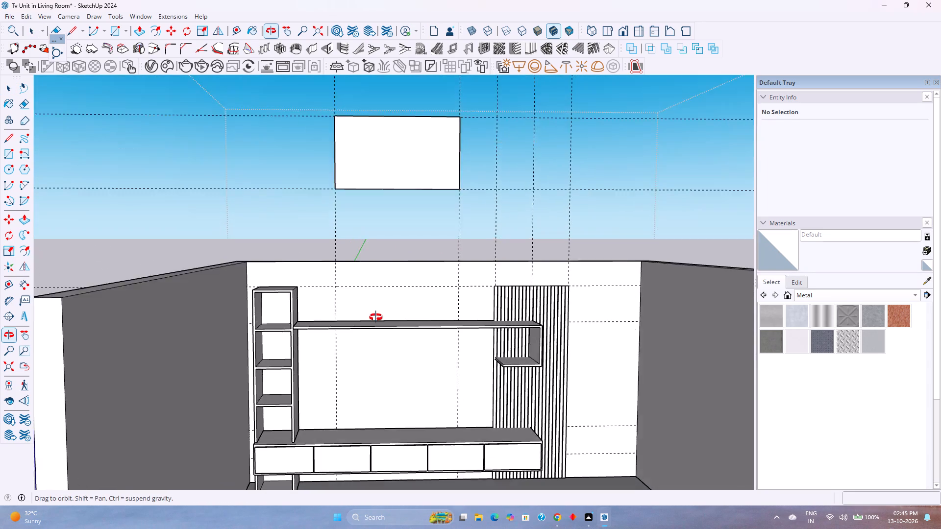
{"action": "middle_click_drag", "start_coordinate": [376, 317], "coordinate": [382, 249]}
{"action": "middle_click", "coordinate": [382, 249]}
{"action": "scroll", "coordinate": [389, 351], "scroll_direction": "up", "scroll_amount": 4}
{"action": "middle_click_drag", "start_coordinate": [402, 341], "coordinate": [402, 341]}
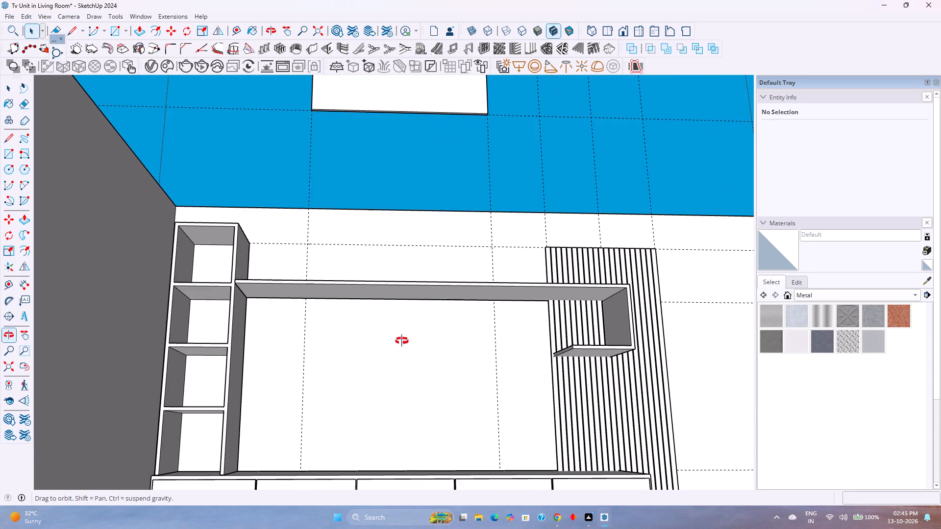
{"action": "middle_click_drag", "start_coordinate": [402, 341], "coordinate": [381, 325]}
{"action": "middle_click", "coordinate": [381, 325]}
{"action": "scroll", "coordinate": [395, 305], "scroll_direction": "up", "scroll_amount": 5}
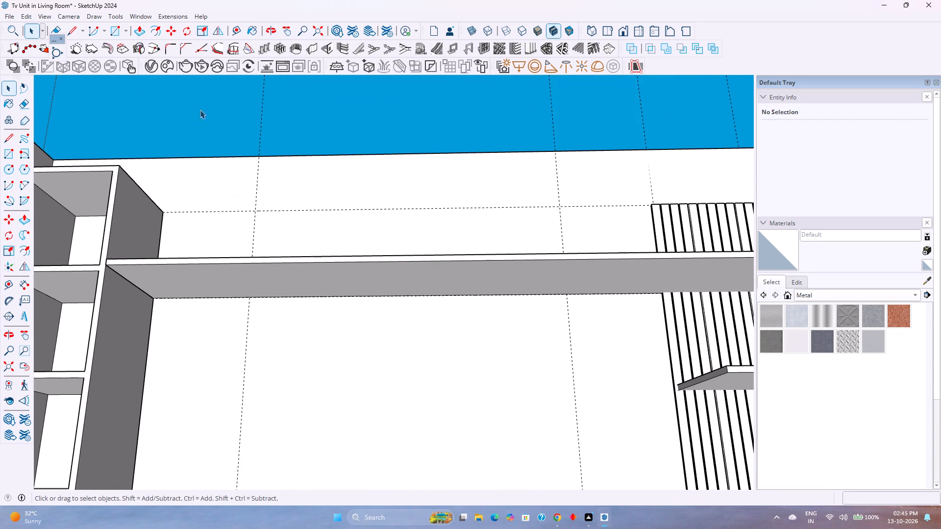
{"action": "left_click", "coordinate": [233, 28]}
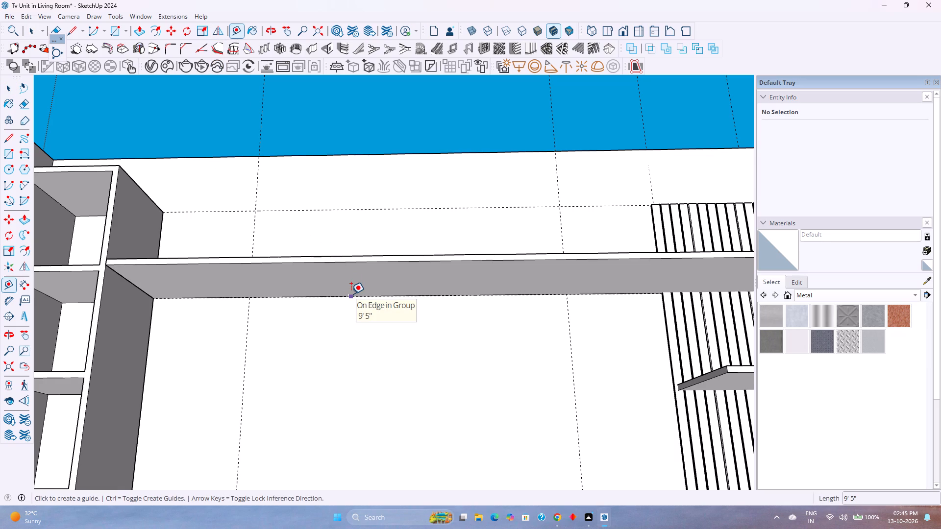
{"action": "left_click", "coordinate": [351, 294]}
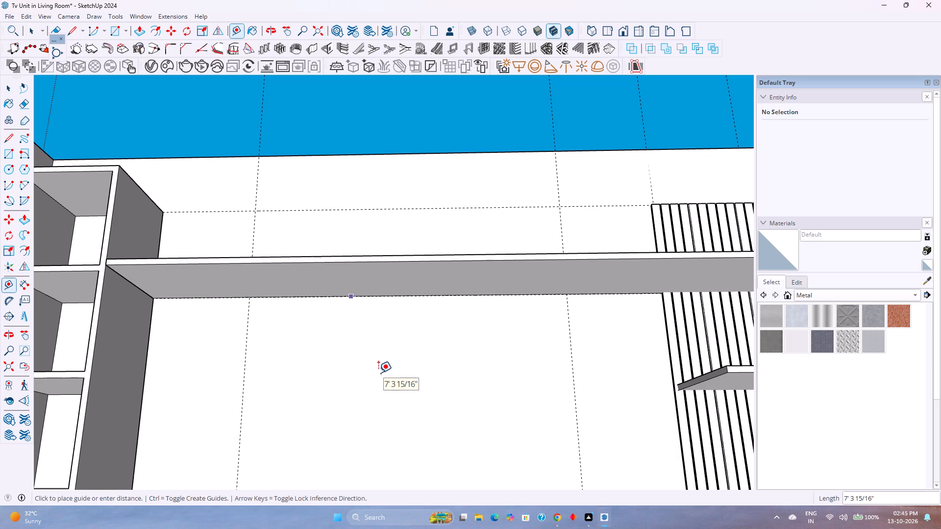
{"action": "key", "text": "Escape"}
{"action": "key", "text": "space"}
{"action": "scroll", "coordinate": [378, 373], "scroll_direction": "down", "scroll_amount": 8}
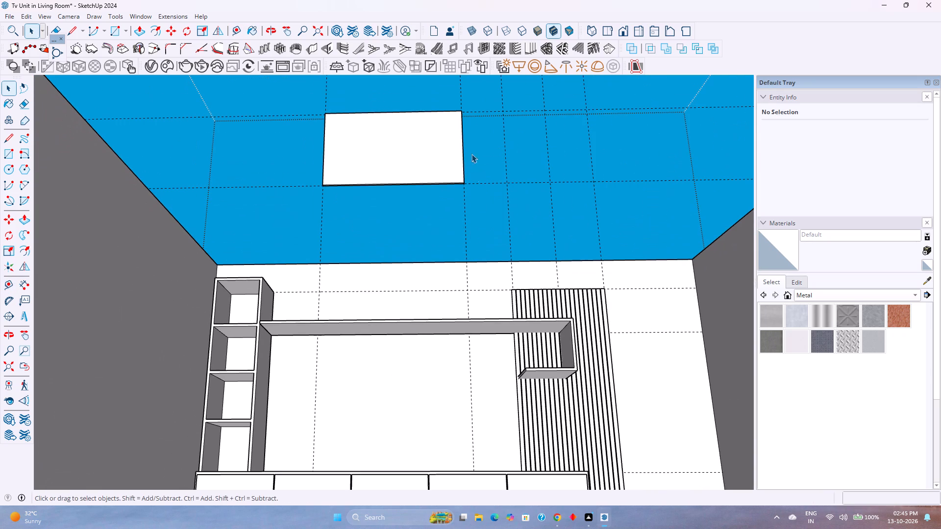
Examine the panel above the room, viewed against the back wall and the TV unit.
{"action": "left_click", "coordinate": [439, 142]}
{"action": "middle_click_drag", "start_coordinate": [440, 182], "coordinate": [445, 239]}
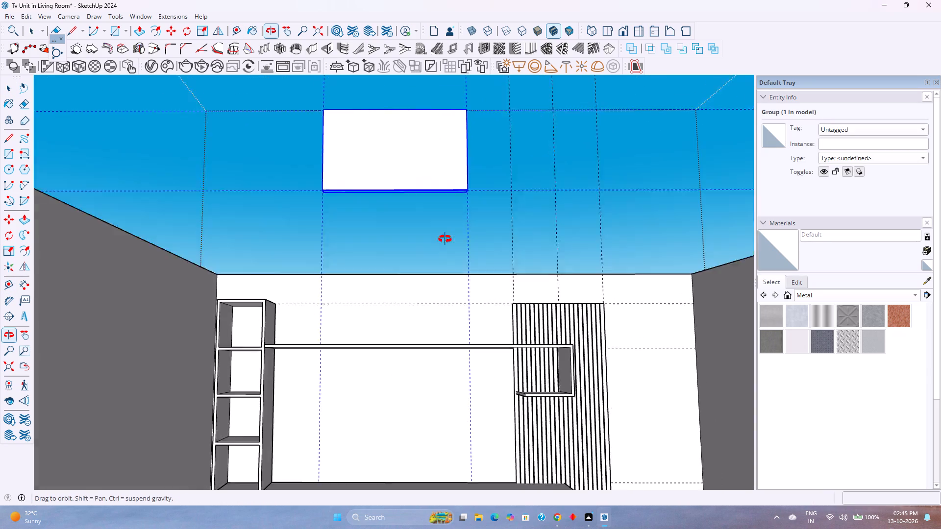
{"action": "middle_click_drag", "start_coordinate": [445, 239], "coordinate": [373, 351]}
{"action": "scroll", "coordinate": [373, 351], "scroll_direction": "down", "scroll_amount": 4}
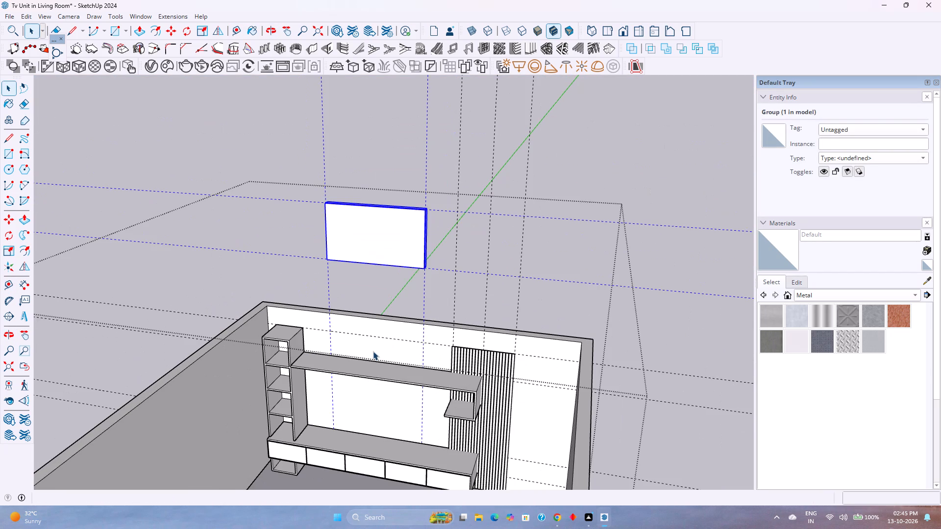
{"action": "scroll", "coordinate": [373, 351], "scroll_direction": "down", "scroll_amount": 2}
{"action": "middle_click_drag", "start_coordinate": [344, 372], "coordinate": [385, 270]}
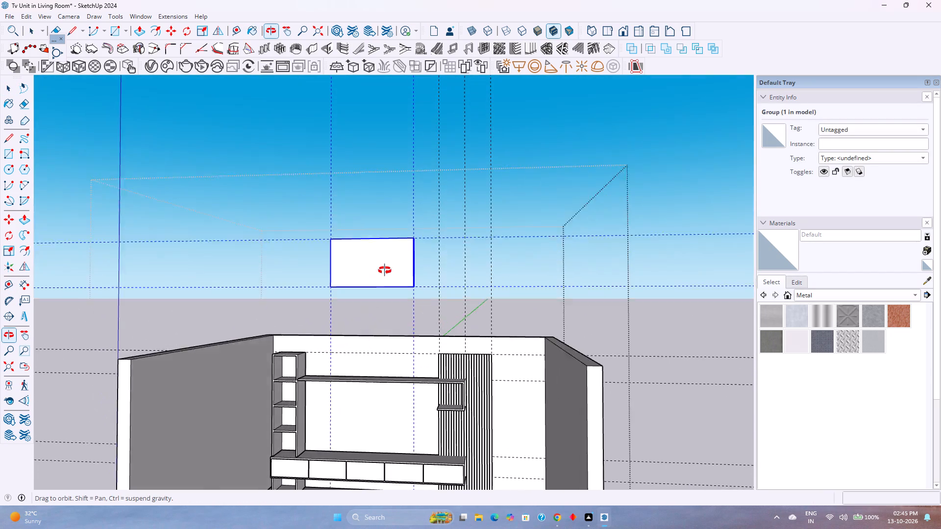
{"action": "middle_click_drag", "start_coordinate": [385, 270], "coordinate": [388, 263]}
{"action": "key", "text": "Escape"}
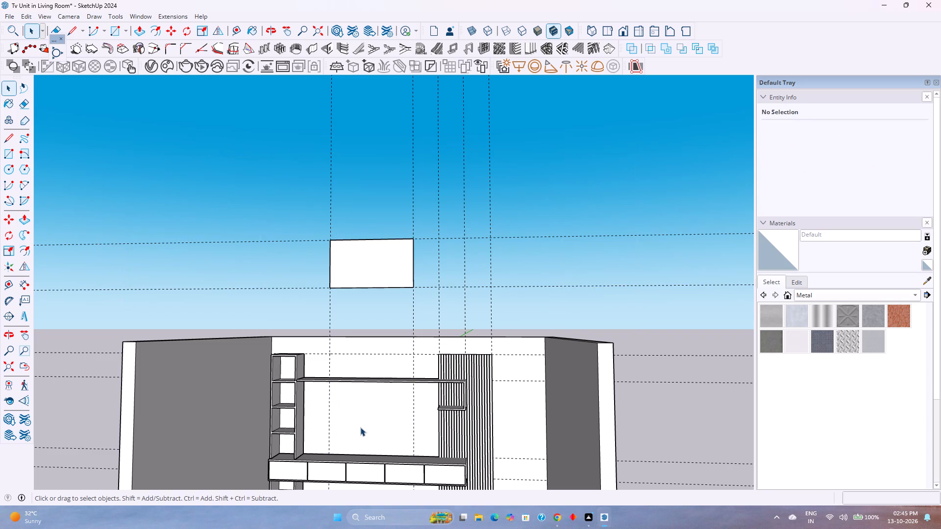
Place a horizontal guide on the back wall 9" above the rear edge of the TV unit's top.
{"action": "left_click", "coordinate": [360, 427]}
{"action": "left_click", "coordinate": [360, 427]}
{"action": "left_click", "coordinate": [360, 427]}
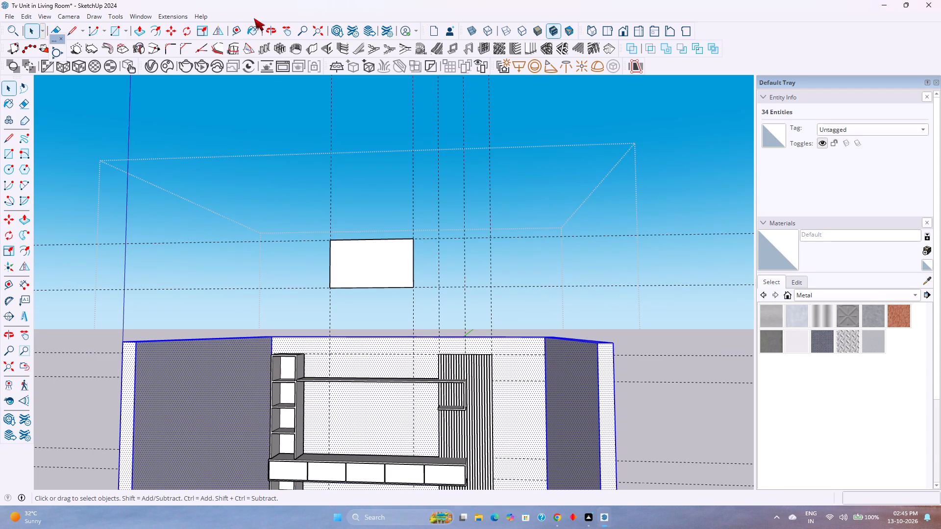
{"action": "left_click", "coordinate": [237, 32]}
{"action": "scroll", "coordinate": [372, 448], "scroll_direction": "up", "scroll_amount": 7}
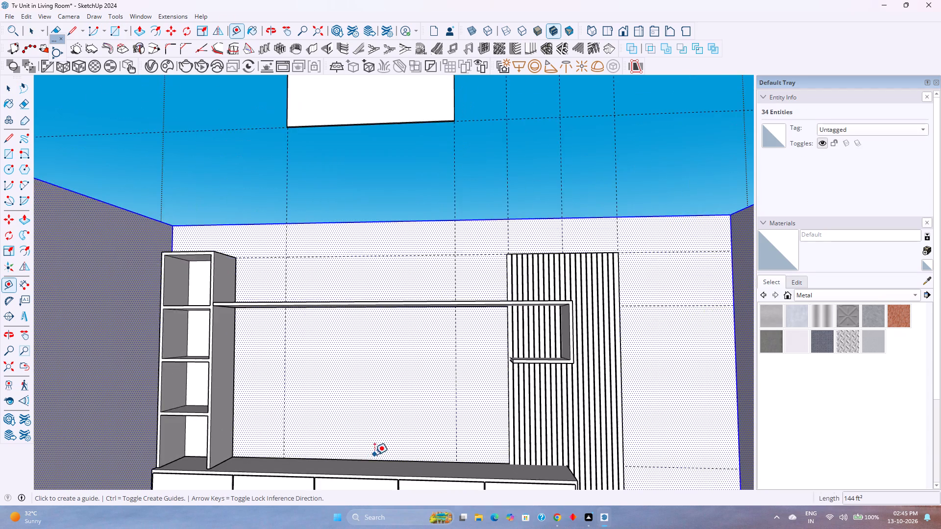
{"action": "middle_click_drag", "start_coordinate": [374, 455], "coordinate": [316, 522]}
{"action": "middle_click", "coordinate": [316, 522]}
{"action": "left_click", "coordinate": [390, 461]}
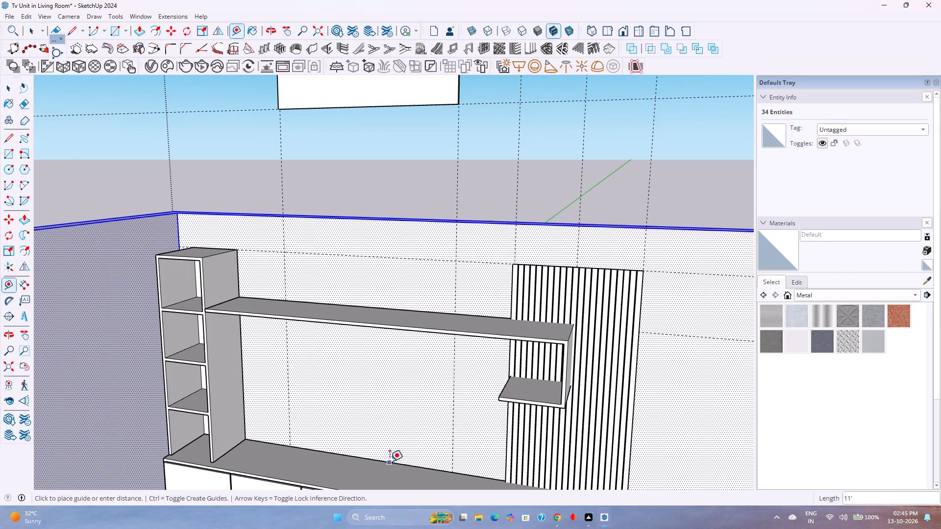
{"action": "key", "text": "1"}
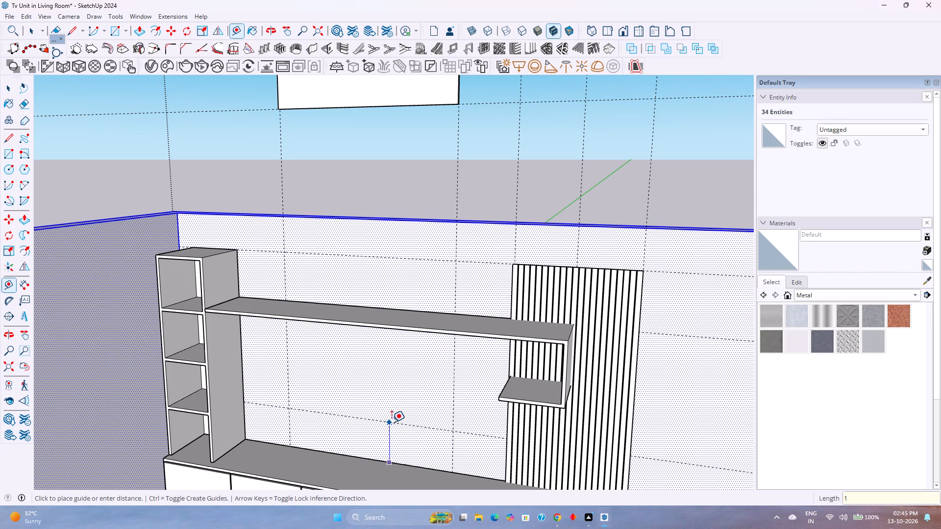
{"action": "key", "text": "BackSpace"}
{"action": "key", "text": "9"}
{"action": "key", "text": "Return"}
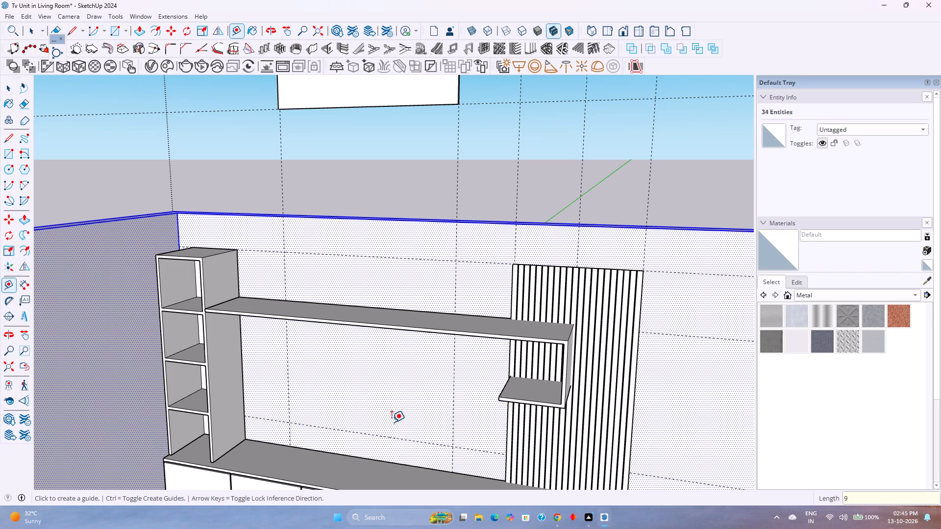
Move the panel group straight down about 9' along the vertical axis, into the space between the long shelf and the TV unit.
{"action": "middle_click_drag", "start_coordinate": [392, 421], "coordinate": [394, 402]}
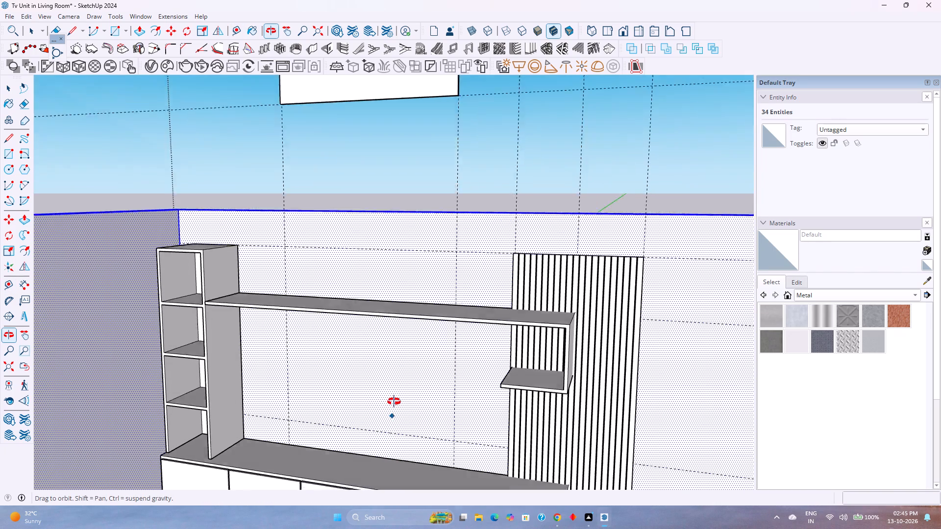
{"action": "middle_click_drag", "start_coordinate": [394, 402], "coordinate": [401, 319]}
{"action": "scroll", "coordinate": [414, 307], "scroll_direction": "down", "scroll_amount": 2}
{"action": "middle_click_drag", "start_coordinate": [415, 307], "coordinate": [436, 316]}
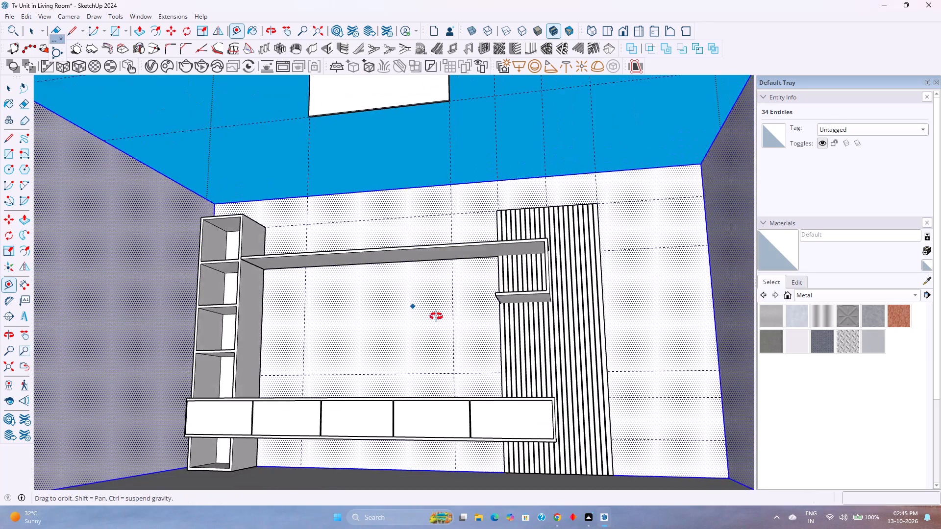
{"action": "middle_click_drag", "start_coordinate": [436, 316], "coordinate": [456, 344]}
{"action": "scroll", "coordinate": [456, 344], "scroll_direction": "down", "scroll_amount": 1}
{"action": "middle_click", "coordinate": [456, 344]}
{"action": "scroll", "coordinate": [456, 344], "scroll_direction": "down", "scroll_amount": 1}
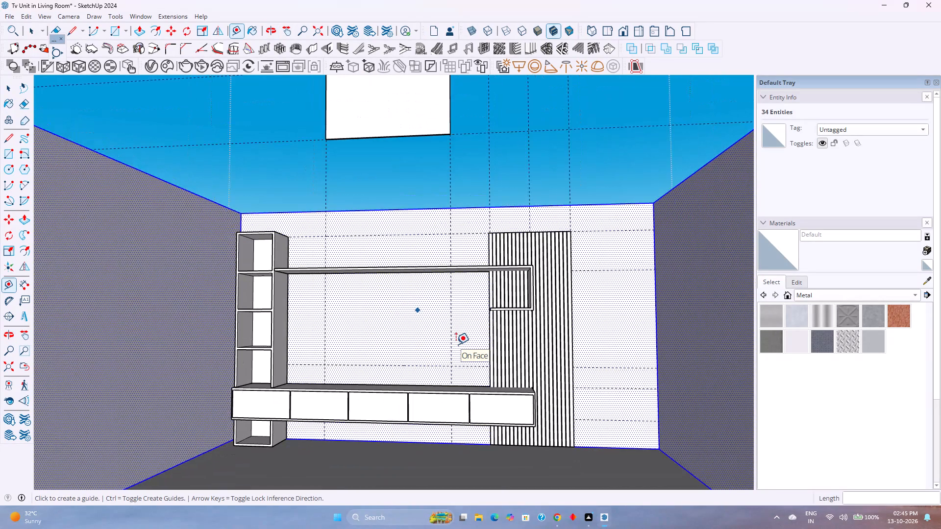
{"action": "key", "text": "space"}
{"action": "left_click", "coordinate": [414, 125]}
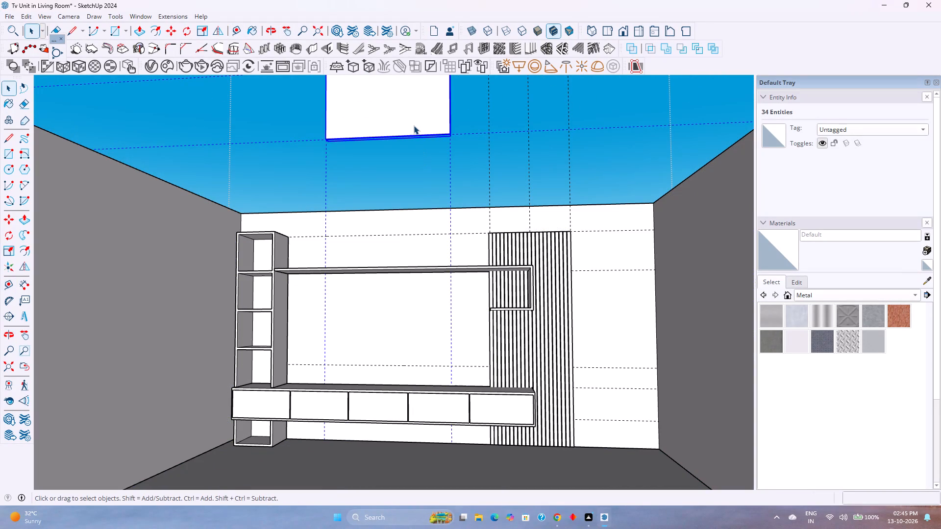
{"action": "key", "text": "m"}
{"action": "scroll", "coordinate": [444, 144], "scroll_direction": "up", "scroll_amount": 2}
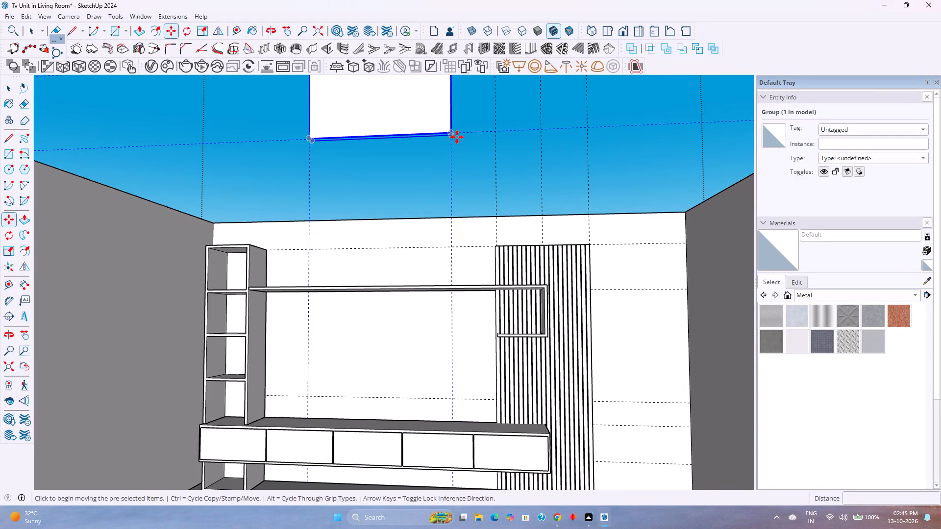
{"action": "scroll", "coordinate": [457, 137], "scroll_direction": "up", "scroll_amount": 14}
{"action": "middle_click_drag", "start_coordinate": [443, 130], "coordinate": [376, 174]}
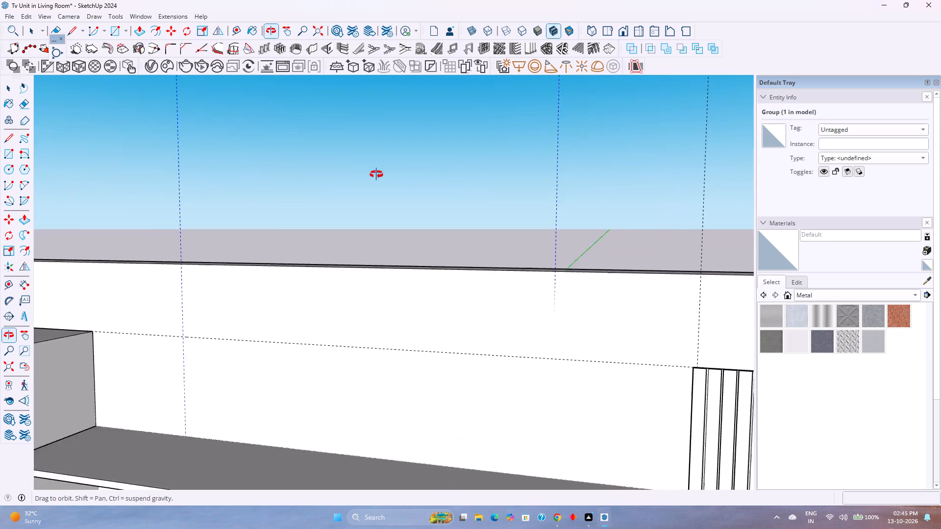
{"action": "middle_click_drag", "start_coordinate": [376, 174], "coordinate": [359, 181]}
{"action": "middle_click", "coordinate": [355, 181]}
{"action": "scroll", "coordinate": [355, 181], "scroll_direction": "down", "scroll_amount": 14}
{"action": "middle_click_drag", "start_coordinate": [355, 181], "coordinate": [269, 292], "text": "shift"}
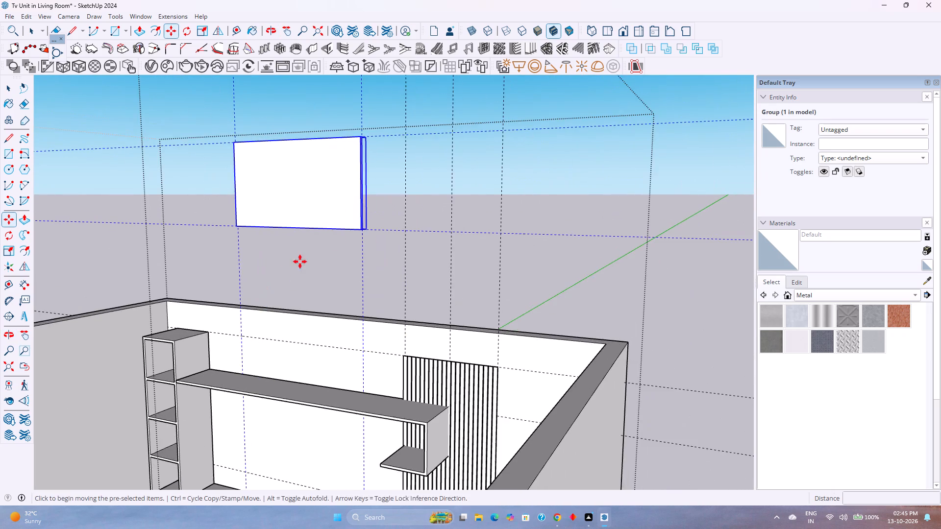
{"action": "scroll", "coordinate": [388, 227], "scroll_direction": "up", "scroll_amount": 10}
{"action": "left_click", "coordinate": [359, 232]}
{"action": "scroll", "coordinate": [345, 275], "scroll_direction": "down", "scroll_amount": 5}
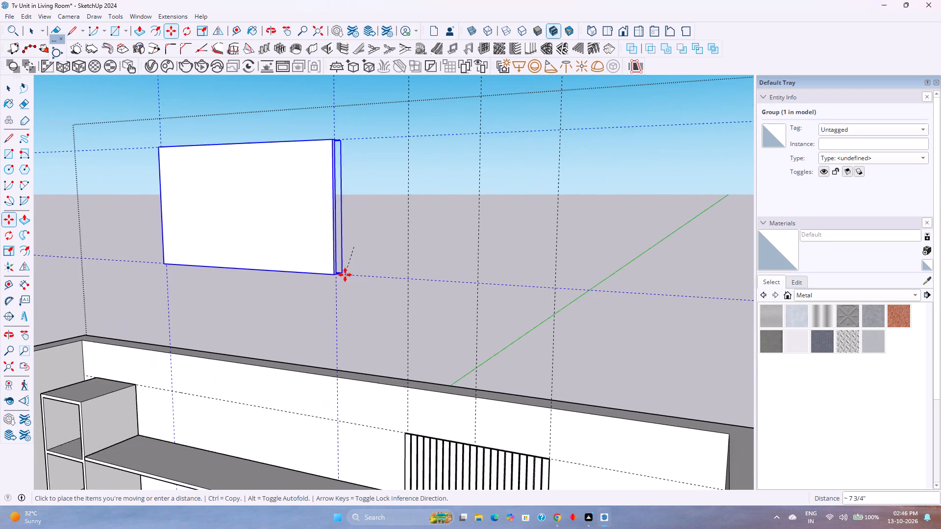
{"action": "scroll", "coordinate": [345, 275], "scroll_direction": "down", "scroll_amount": 8}
{"action": "scroll", "coordinate": [317, 347], "scroll_direction": "down", "scroll_amount": 1}
{"action": "middle_click_drag", "start_coordinate": [317, 348], "coordinate": [396, 230]}
{"action": "scroll", "coordinate": [405, 252], "scroll_direction": "down", "scroll_amount": 3}
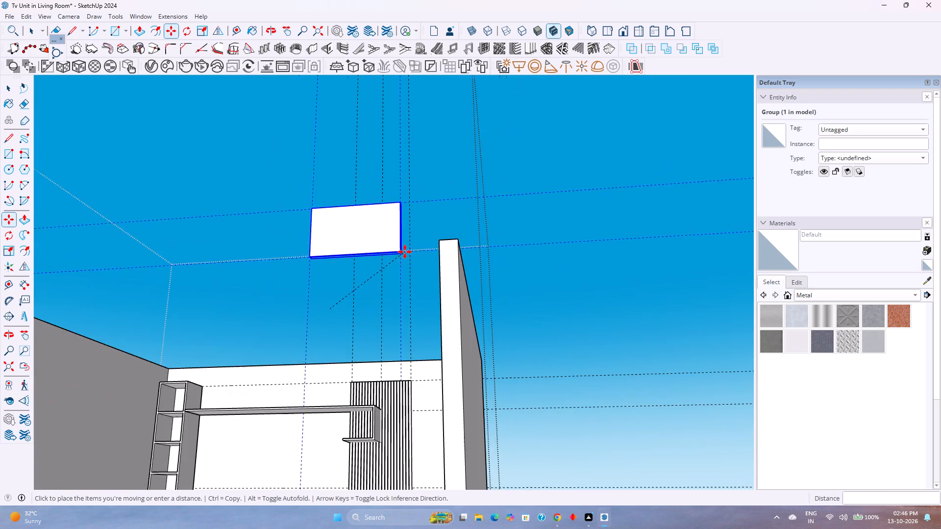
{"action": "scroll", "coordinate": [405, 252], "scroll_direction": "down", "scroll_amount": 5}
{"action": "scroll", "coordinate": [350, 296], "scroll_direction": "down", "scroll_amount": 3}
{"action": "scroll", "coordinate": [334, 413], "scroll_direction": "up", "scroll_amount": 5}
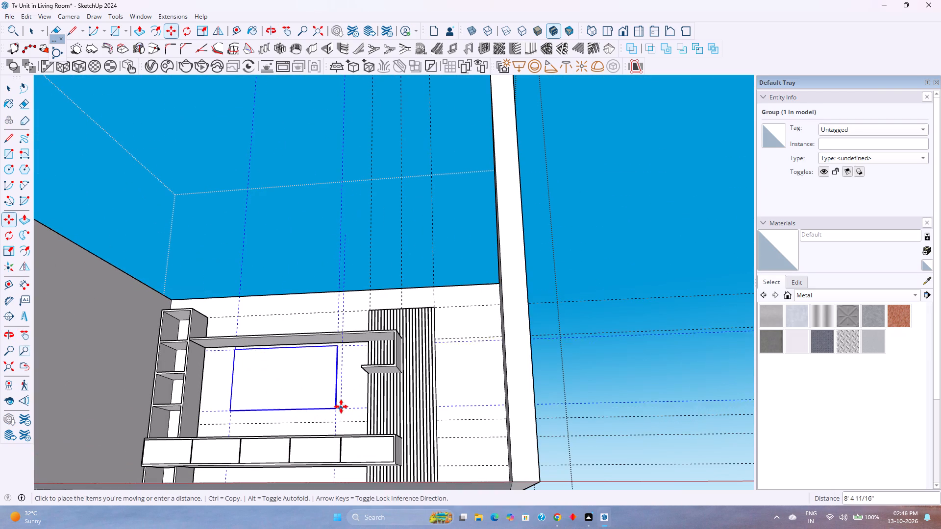
{"action": "key", "text": "Up"}
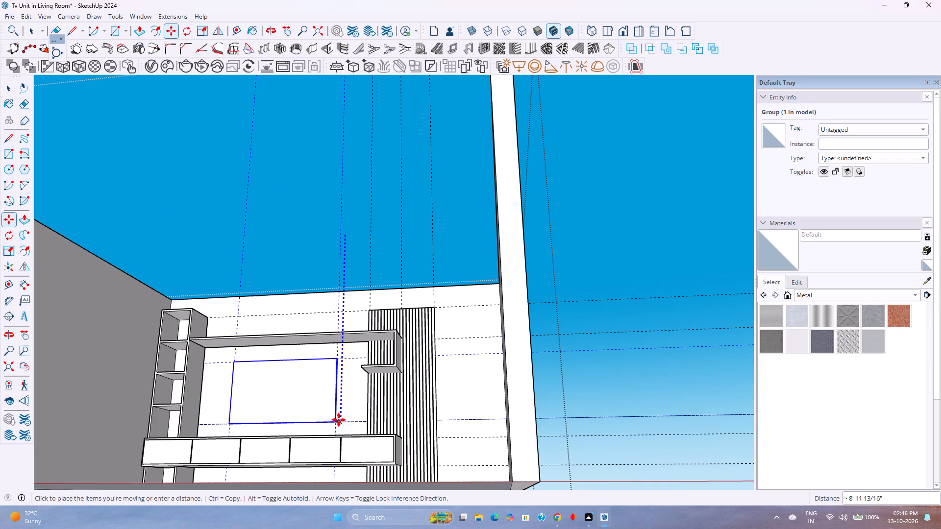
{"action": "left_click", "coordinate": [339, 420]}
Move the panel group along the green axis, about 4 9/16" away from the back wall into the room.
{"action": "scroll", "coordinate": [351, 411], "scroll_direction": "up", "scroll_amount": 1}
{"action": "middle_click_drag", "start_coordinate": [351, 410], "coordinate": [291, 528]}
{"action": "middle_click", "coordinate": [291, 528]}
{"action": "middle_click_drag", "start_coordinate": [290, 316], "coordinate": [223, 456]}
{"action": "middle_click", "coordinate": [223, 456]}
{"action": "scroll", "coordinate": [258, 384], "scroll_direction": "up", "scroll_amount": 2}
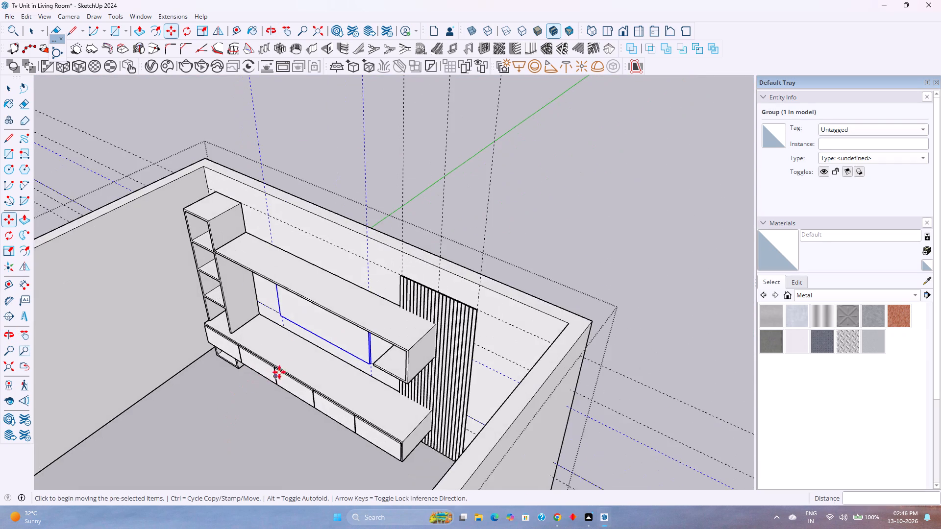
{"action": "scroll", "coordinate": [338, 363], "scroll_direction": "up", "scroll_amount": 18}
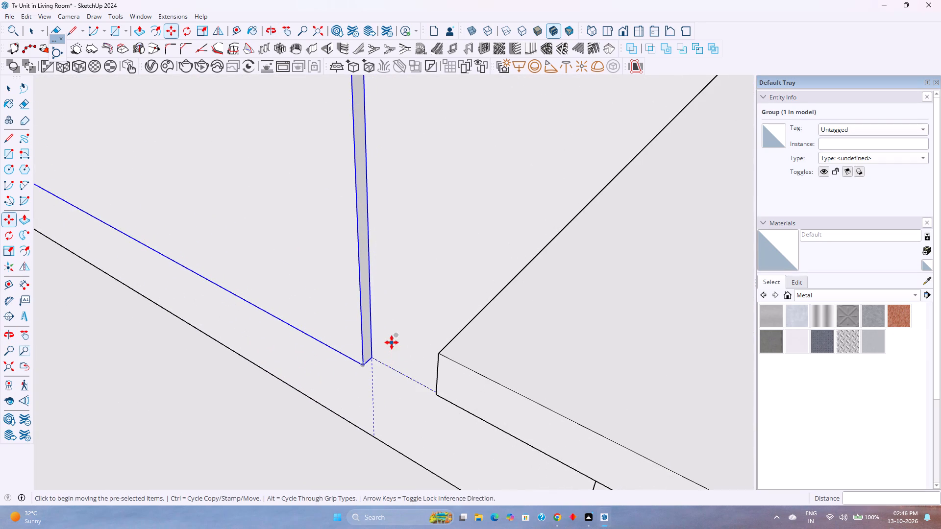
{"action": "left_click", "coordinate": [397, 337]}
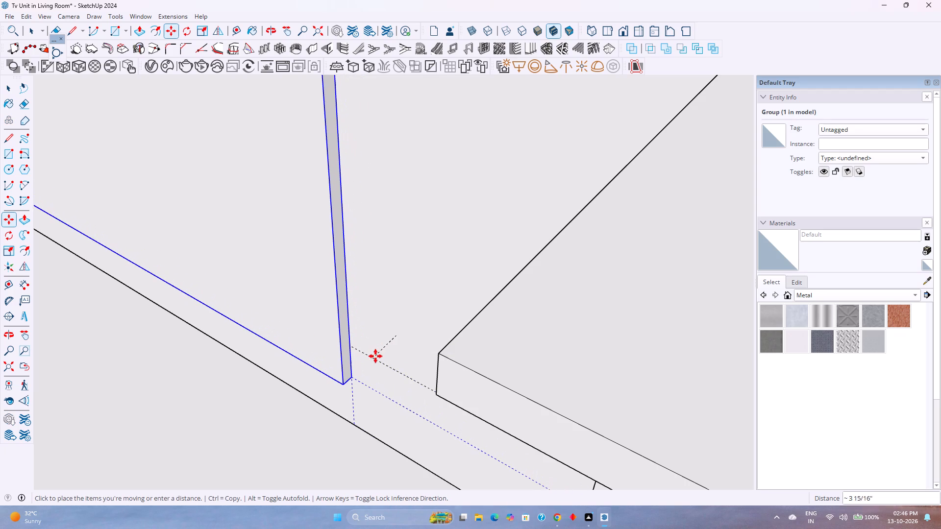
{"action": "key", "text": "Left"}
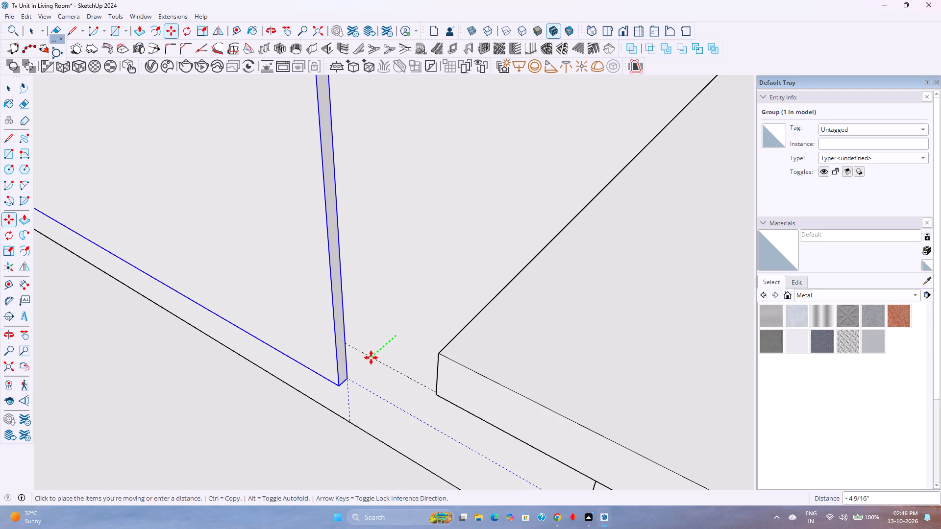
{"action": "left_click", "coordinate": [371, 358]}
{"action": "middle_click_drag", "start_coordinate": [368, 362], "coordinate": [271, 360]}
{"action": "middle_click", "coordinate": [271, 360]}
{"action": "middle_click", "coordinate": [317, 432]}
{"action": "middle_click", "coordinate": [317, 432]}
{"action": "key", "text": "space"}
Delete the guides inside the panel group and close the group.
{"action": "scroll", "coordinate": [299, 349], "scroll_direction": "down", "scroll_amount": 5}
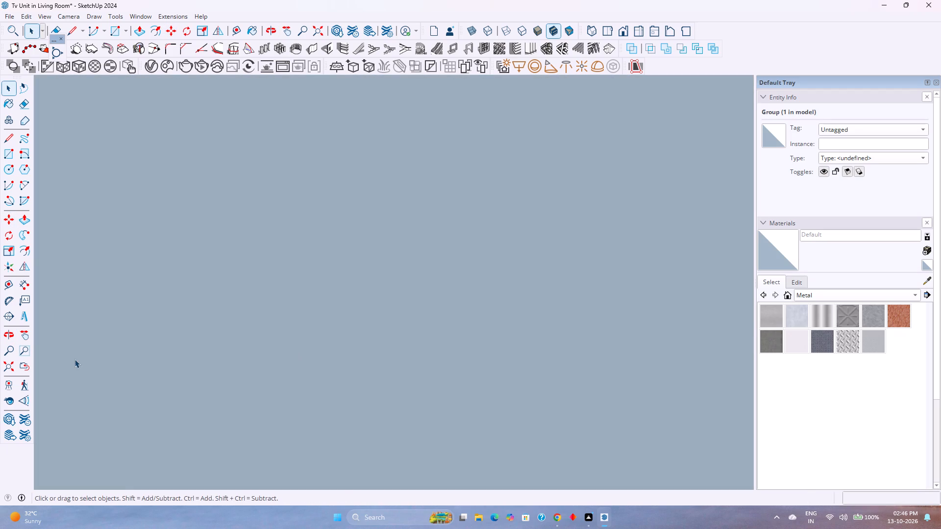
{"action": "left_click", "coordinate": [7, 364]}
{"action": "middle_click_drag", "start_coordinate": [96, 350], "coordinate": [344, 321]}
{"action": "middle_click_drag", "start_coordinate": [367, 303], "coordinate": [376, 291]}
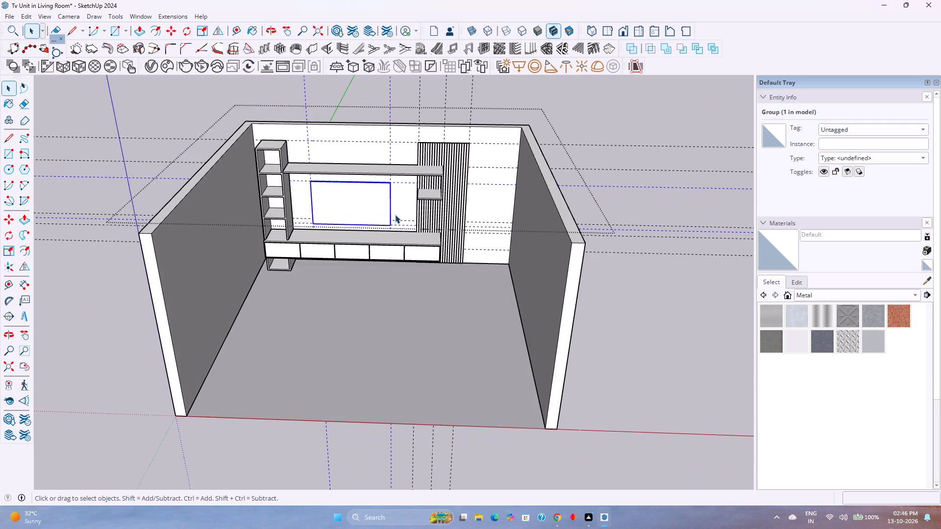
{"action": "scroll", "coordinate": [395, 215], "scroll_direction": "up", "scroll_amount": 6}
{"action": "middle_click_drag", "start_coordinate": [405, 223], "coordinate": [371, 293]}
{"action": "middle_click", "coordinate": [370, 293]}
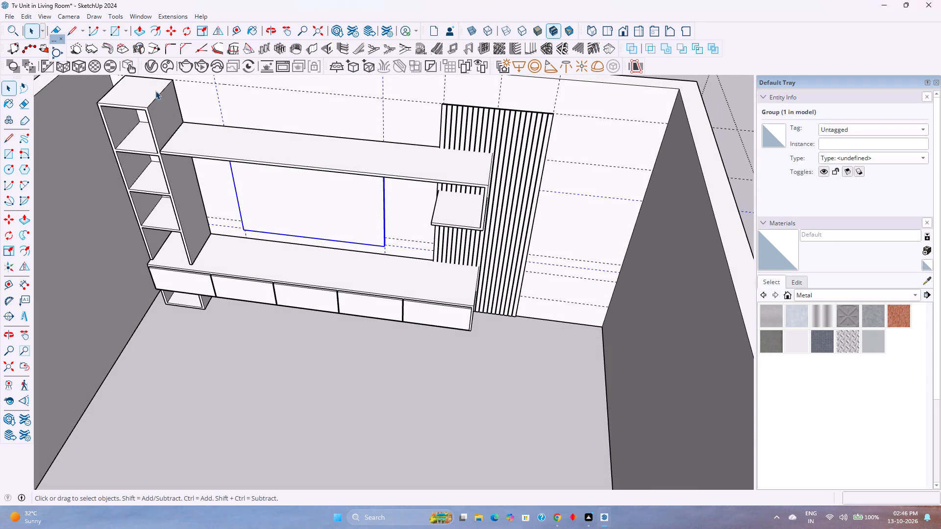
{"action": "double_click", "coordinate": [257, 194]}
{"action": "left_click", "coordinate": [22, 16]}
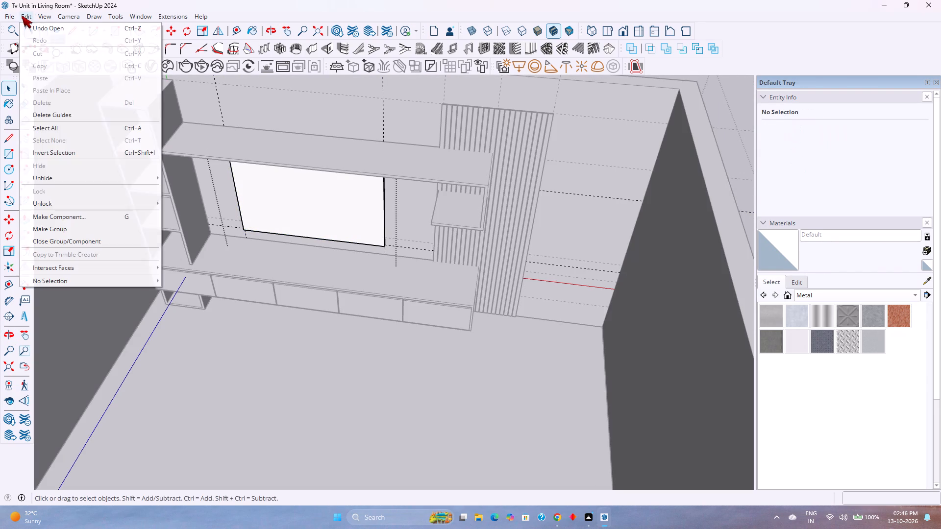
{"action": "left_click", "coordinate": [73, 114]}
{"action": "scroll", "coordinate": [197, 215], "scroll_direction": "down", "scroll_amount": 4}
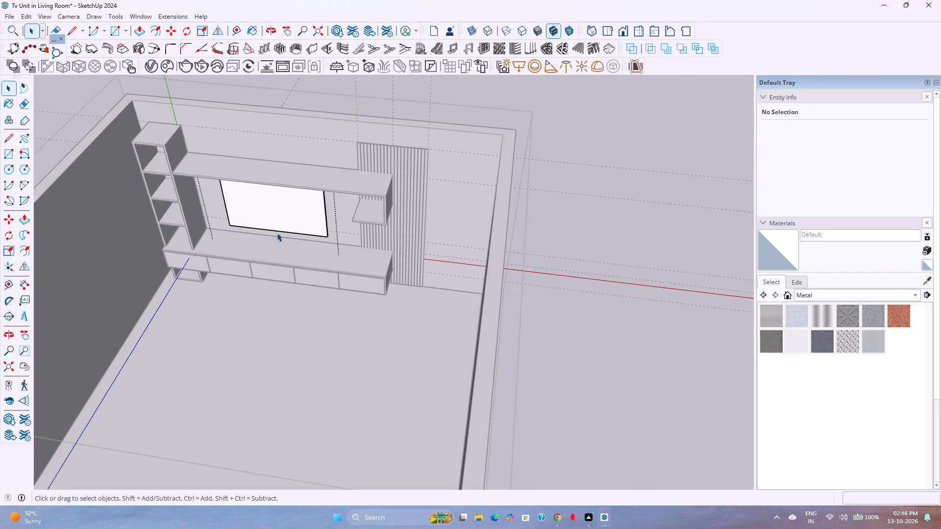
{"action": "key", "text": "Escape"}
Select the panel and examine its placement between the shelf and the TV unit, ending in the standard front view.
{"action": "left_click", "coordinate": [312, 224]}
{"action": "scroll", "coordinate": [316, 227], "scroll_direction": "up", "scroll_amount": 6}
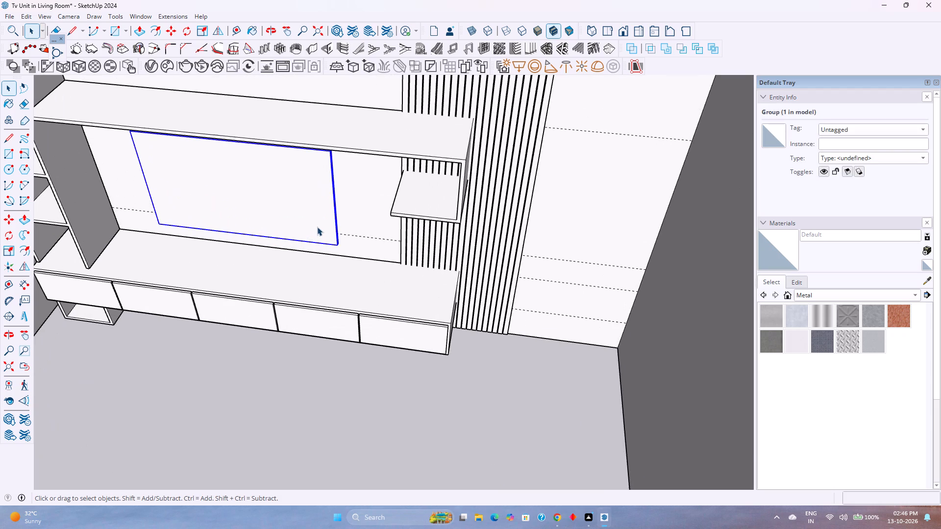
{"action": "middle_click_drag", "start_coordinate": [328, 223], "coordinate": [349, 263]}
{"action": "middle_click_drag", "start_coordinate": [329, 283], "coordinate": [370, 135]}
{"action": "scroll", "coordinate": [391, 208], "scroll_direction": "up", "scroll_amount": 4}
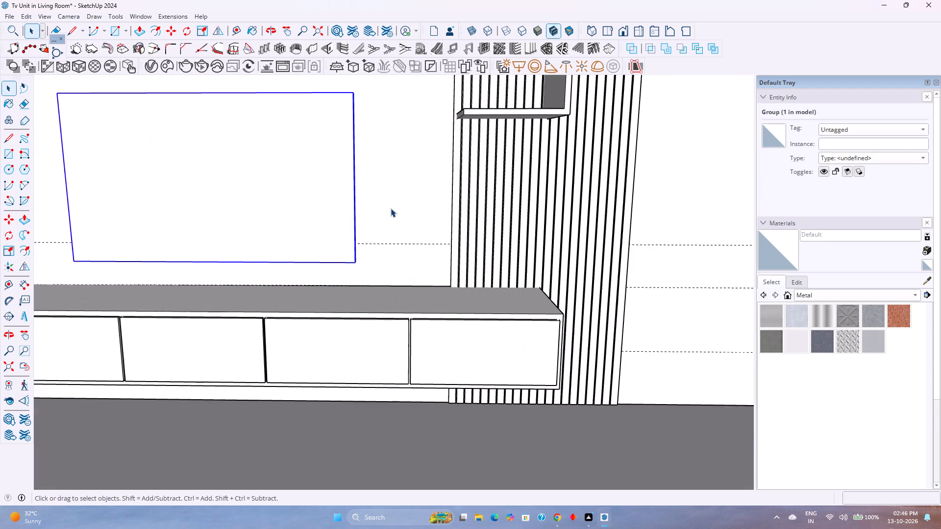
{"action": "scroll", "coordinate": [391, 208], "scroll_direction": "up", "scroll_amount": 1}
{"action": "middle_click_drag", "start_coordinate": [391, 208], "coordinate": [371, 215]}
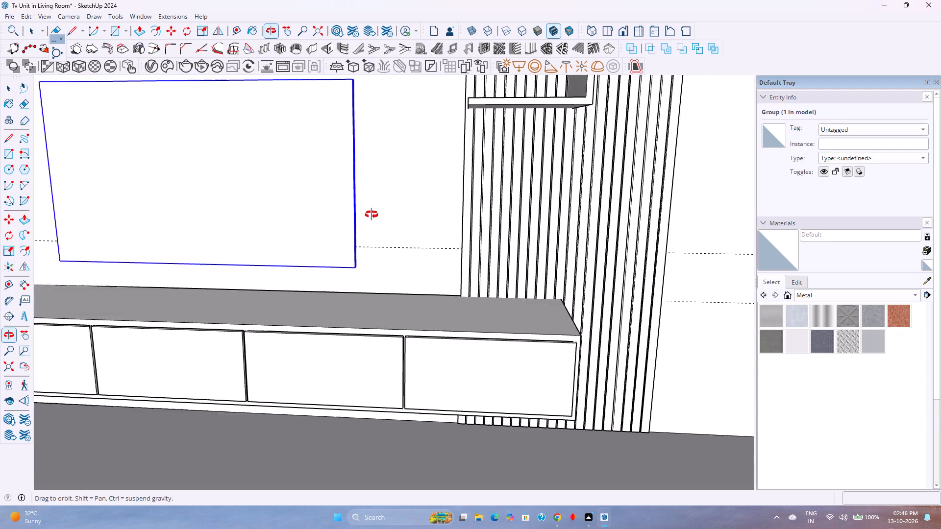
{"action": "middle_click_drag", "start_coordinate": [371, 215], "coordinate": [379, 212]}
{"action": "middle_click", "coordinate": [380, 212]}
{"action": "scroll", "coordinate": [384, 213], "scroll_direction": "down", "scroll_amount": 5}
{"action": "middle_click_drag", "start_coordinate": [378, 240], "coordinate": [386, 213]}
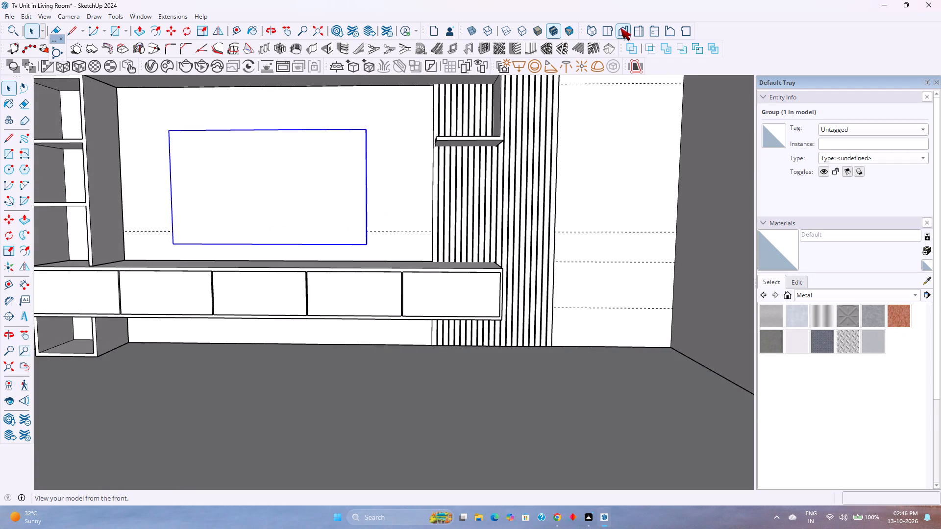
{"action": "left_click", "coordinate": [625, 28]}
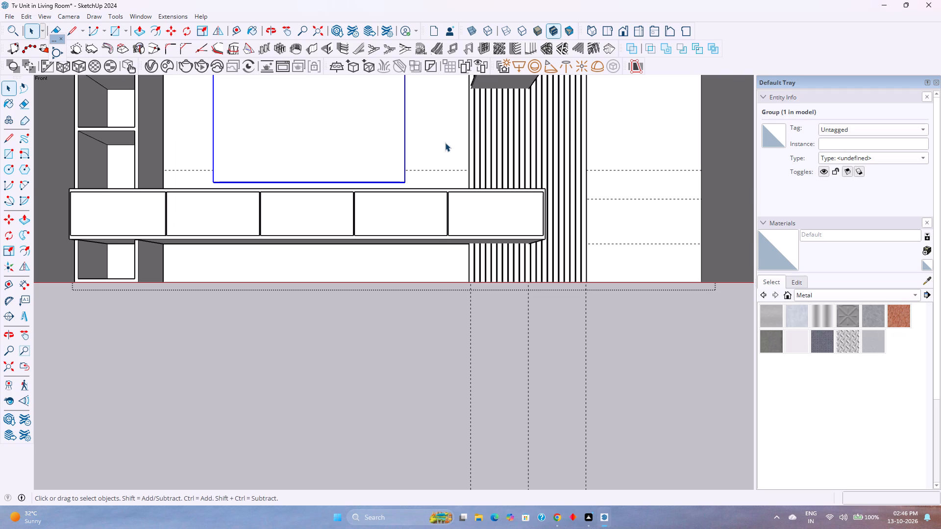
{"action": "middle_click_drag", "start_coordinate": [445, 143], "coordinate": [434, 255], "text": "shift"}
{"action": "scroll", "coordinate": [449, 167], "scroll_direction": "down", "scroll_amount": 1, "text": "shift"}
{"action": "middle_click", "coordinate": [434, 256], "text": "shift"}
{"action": "scroll", "coordinate": [404, 293], "scroll_direction": "up", "scroll_amount": 2}
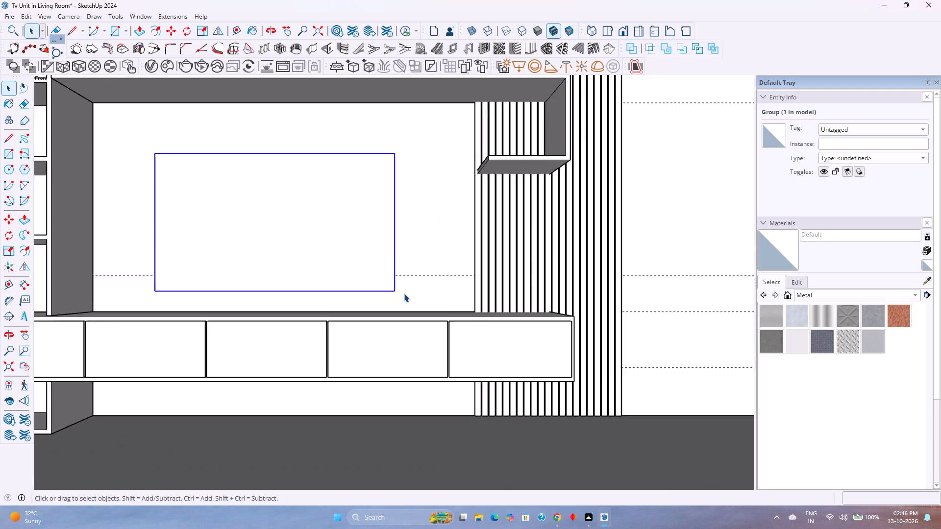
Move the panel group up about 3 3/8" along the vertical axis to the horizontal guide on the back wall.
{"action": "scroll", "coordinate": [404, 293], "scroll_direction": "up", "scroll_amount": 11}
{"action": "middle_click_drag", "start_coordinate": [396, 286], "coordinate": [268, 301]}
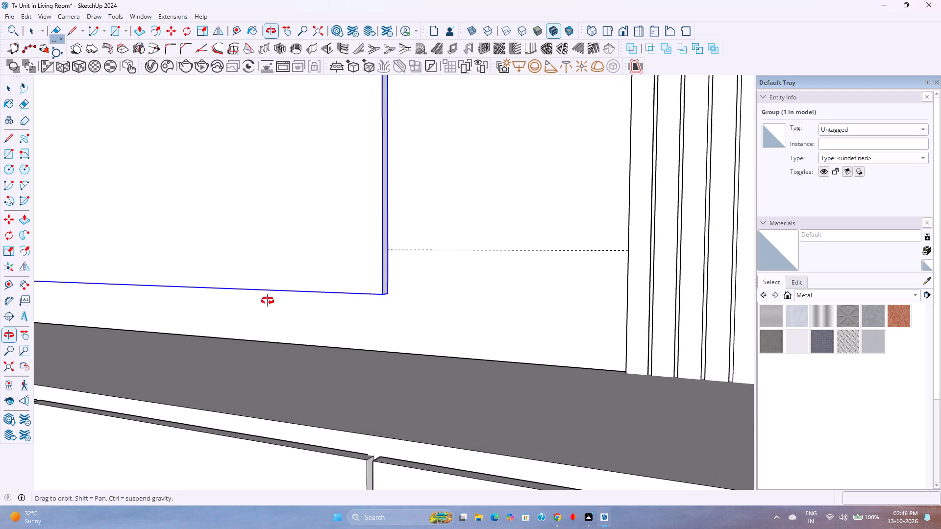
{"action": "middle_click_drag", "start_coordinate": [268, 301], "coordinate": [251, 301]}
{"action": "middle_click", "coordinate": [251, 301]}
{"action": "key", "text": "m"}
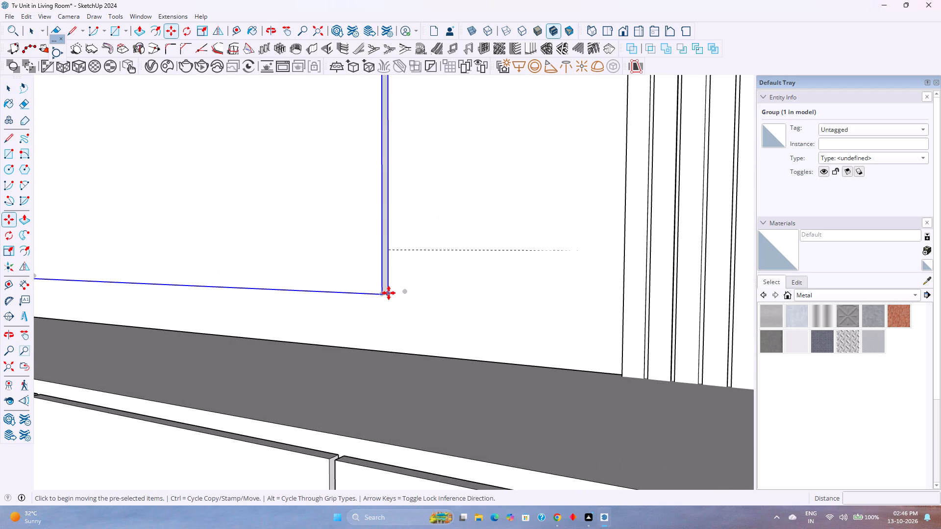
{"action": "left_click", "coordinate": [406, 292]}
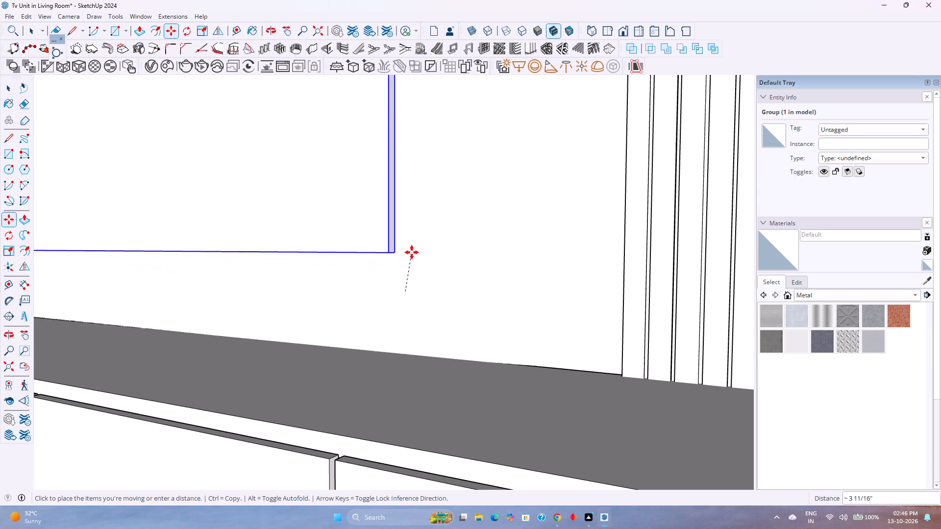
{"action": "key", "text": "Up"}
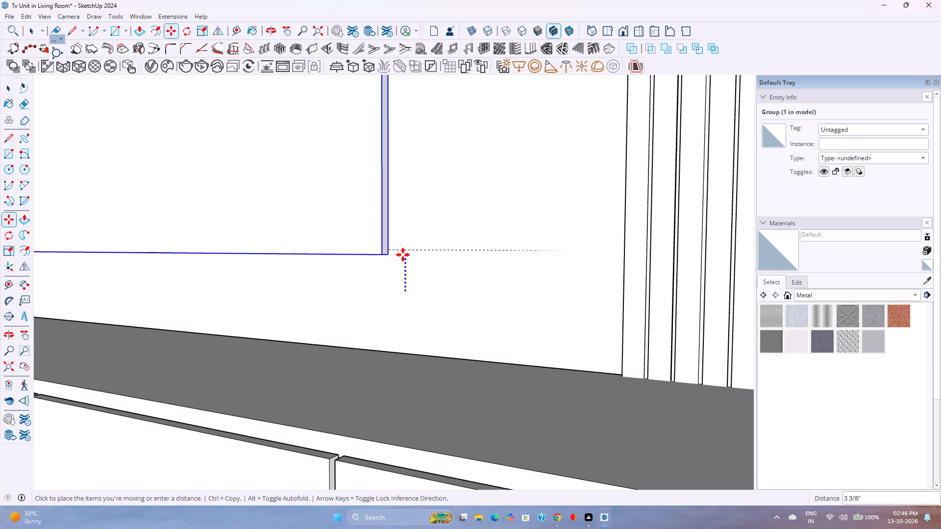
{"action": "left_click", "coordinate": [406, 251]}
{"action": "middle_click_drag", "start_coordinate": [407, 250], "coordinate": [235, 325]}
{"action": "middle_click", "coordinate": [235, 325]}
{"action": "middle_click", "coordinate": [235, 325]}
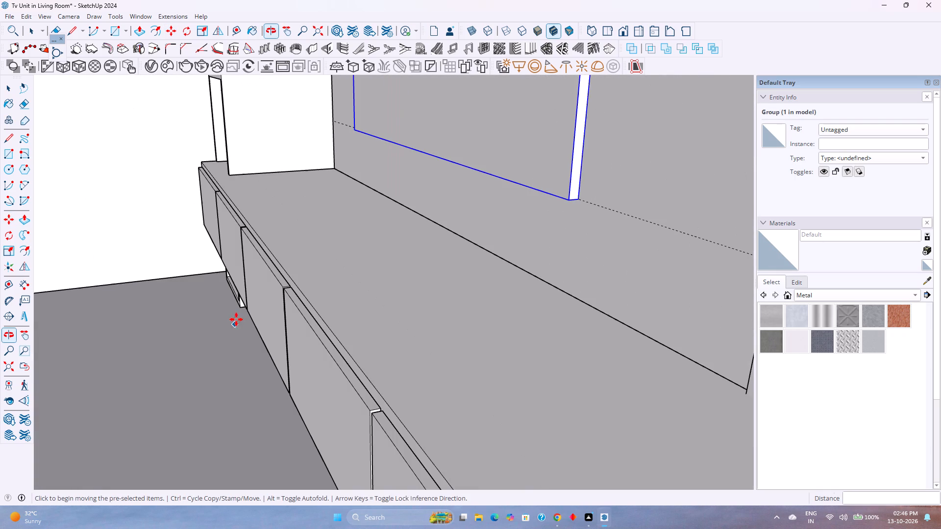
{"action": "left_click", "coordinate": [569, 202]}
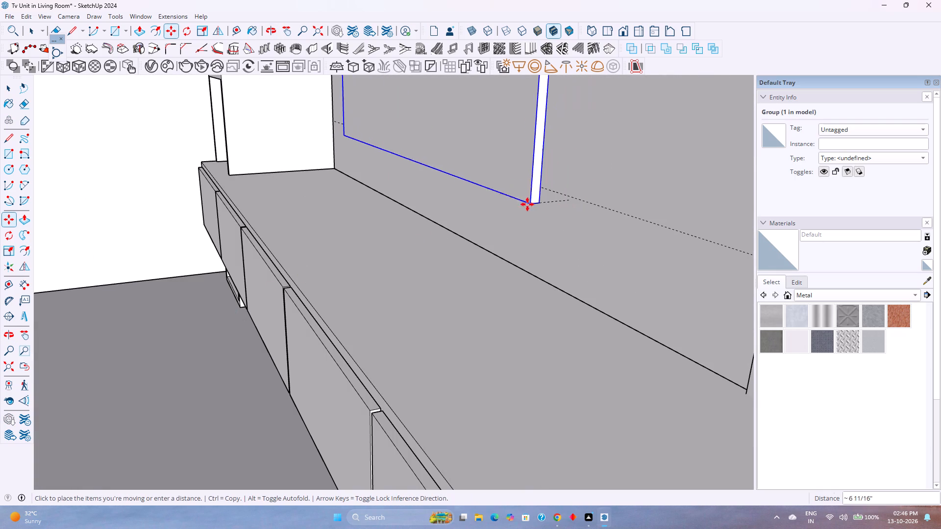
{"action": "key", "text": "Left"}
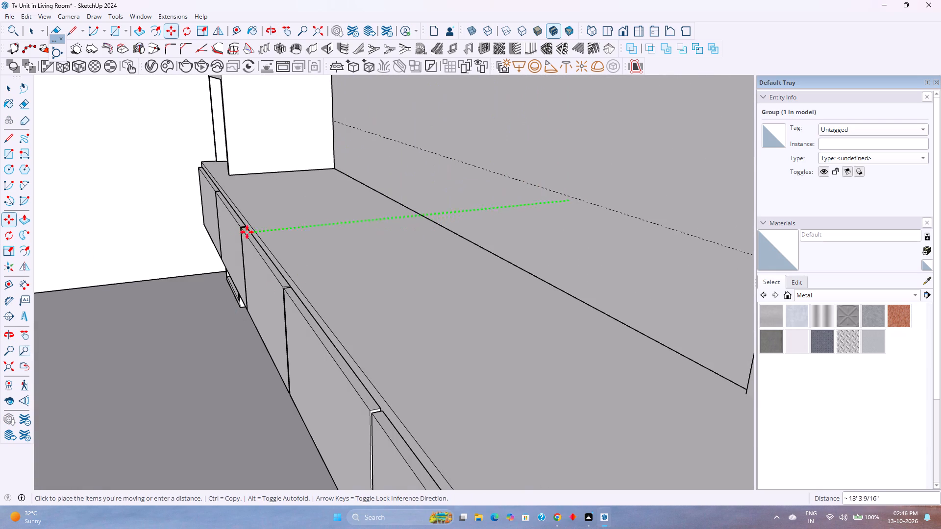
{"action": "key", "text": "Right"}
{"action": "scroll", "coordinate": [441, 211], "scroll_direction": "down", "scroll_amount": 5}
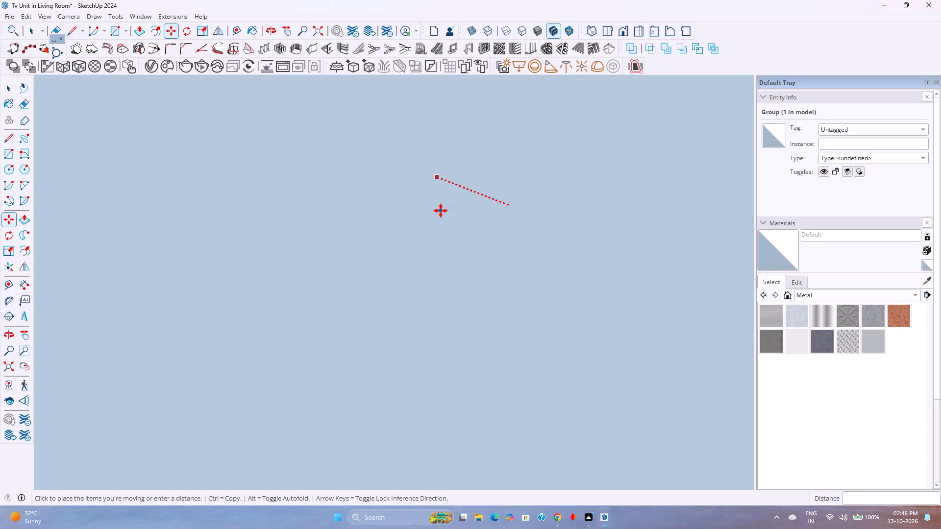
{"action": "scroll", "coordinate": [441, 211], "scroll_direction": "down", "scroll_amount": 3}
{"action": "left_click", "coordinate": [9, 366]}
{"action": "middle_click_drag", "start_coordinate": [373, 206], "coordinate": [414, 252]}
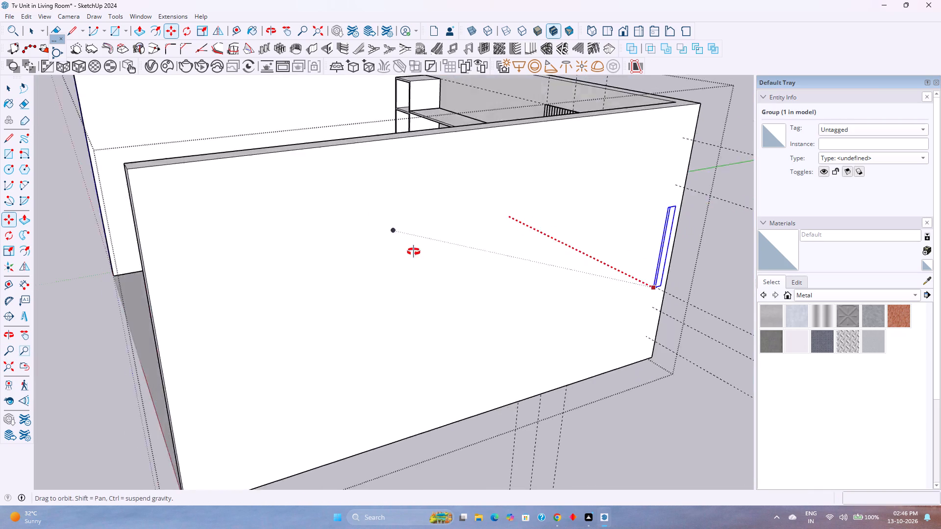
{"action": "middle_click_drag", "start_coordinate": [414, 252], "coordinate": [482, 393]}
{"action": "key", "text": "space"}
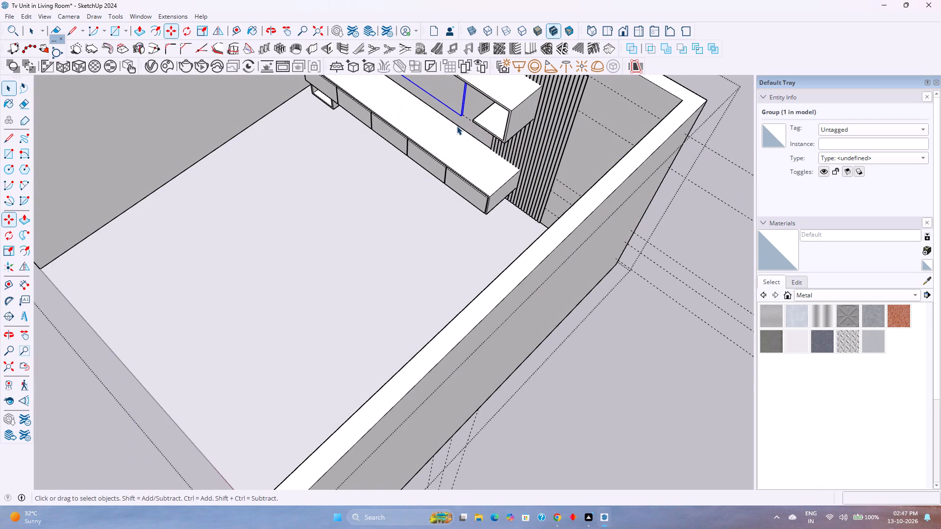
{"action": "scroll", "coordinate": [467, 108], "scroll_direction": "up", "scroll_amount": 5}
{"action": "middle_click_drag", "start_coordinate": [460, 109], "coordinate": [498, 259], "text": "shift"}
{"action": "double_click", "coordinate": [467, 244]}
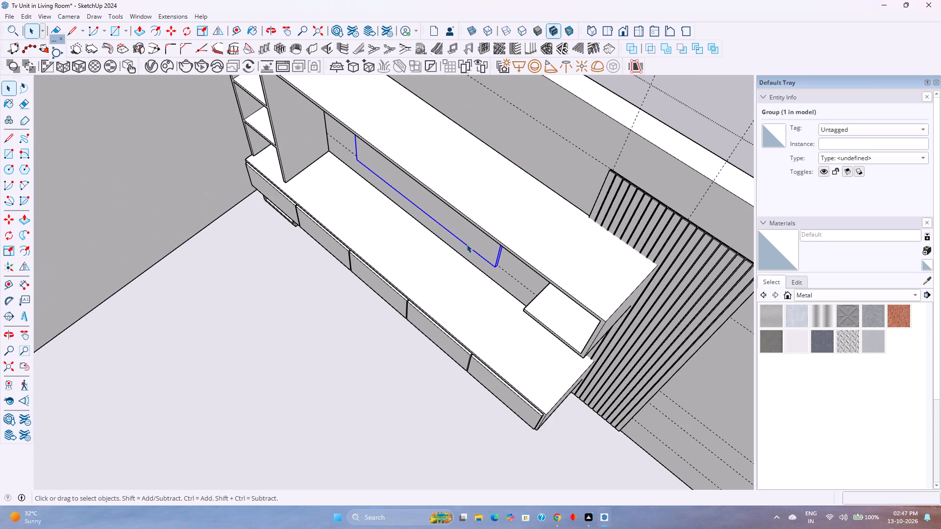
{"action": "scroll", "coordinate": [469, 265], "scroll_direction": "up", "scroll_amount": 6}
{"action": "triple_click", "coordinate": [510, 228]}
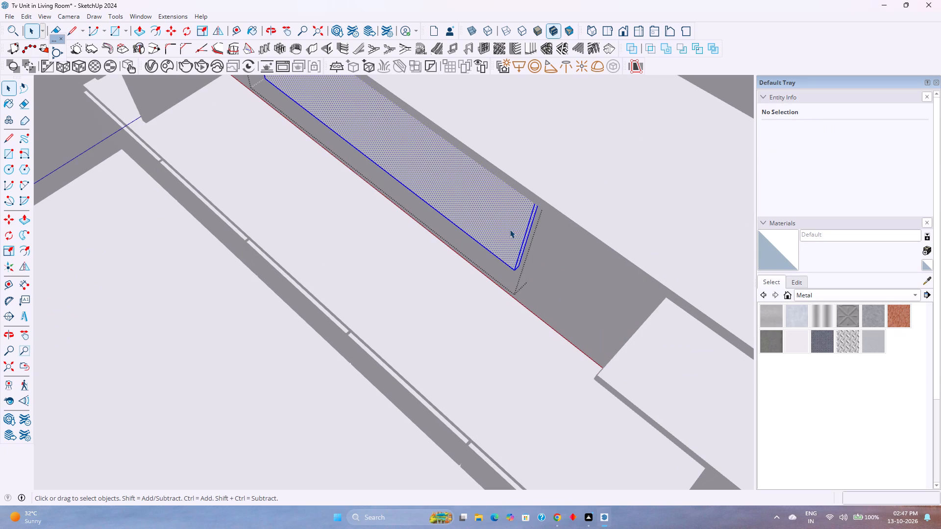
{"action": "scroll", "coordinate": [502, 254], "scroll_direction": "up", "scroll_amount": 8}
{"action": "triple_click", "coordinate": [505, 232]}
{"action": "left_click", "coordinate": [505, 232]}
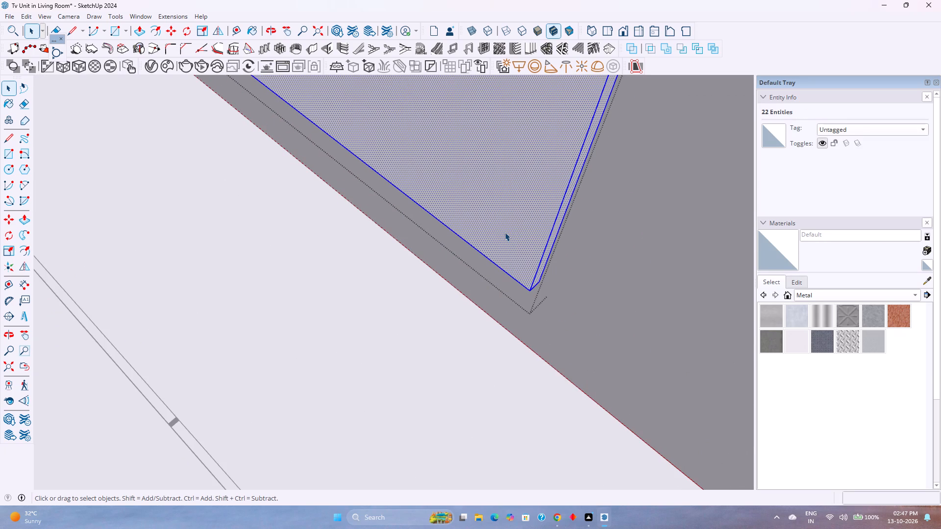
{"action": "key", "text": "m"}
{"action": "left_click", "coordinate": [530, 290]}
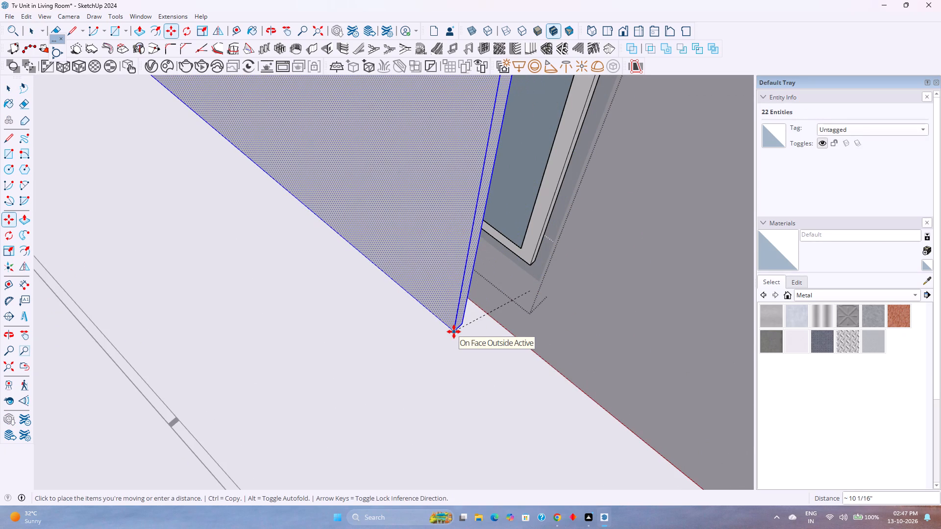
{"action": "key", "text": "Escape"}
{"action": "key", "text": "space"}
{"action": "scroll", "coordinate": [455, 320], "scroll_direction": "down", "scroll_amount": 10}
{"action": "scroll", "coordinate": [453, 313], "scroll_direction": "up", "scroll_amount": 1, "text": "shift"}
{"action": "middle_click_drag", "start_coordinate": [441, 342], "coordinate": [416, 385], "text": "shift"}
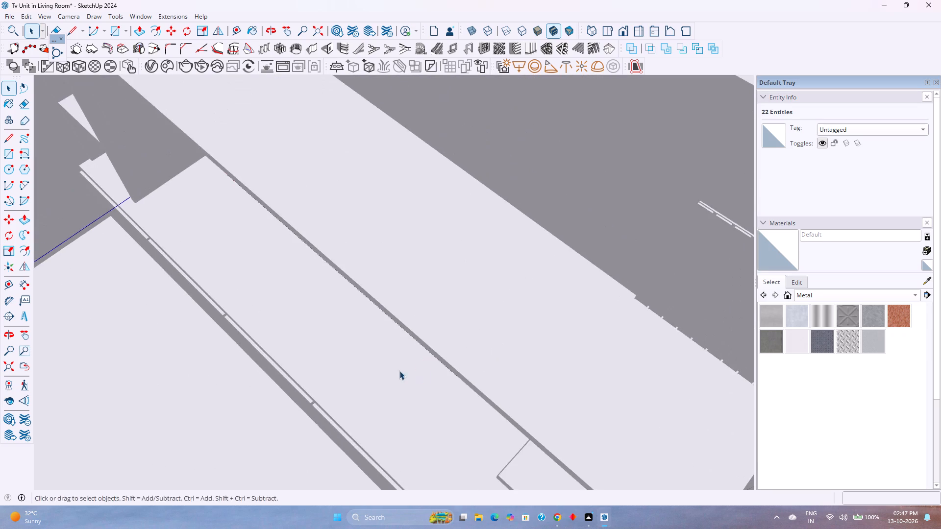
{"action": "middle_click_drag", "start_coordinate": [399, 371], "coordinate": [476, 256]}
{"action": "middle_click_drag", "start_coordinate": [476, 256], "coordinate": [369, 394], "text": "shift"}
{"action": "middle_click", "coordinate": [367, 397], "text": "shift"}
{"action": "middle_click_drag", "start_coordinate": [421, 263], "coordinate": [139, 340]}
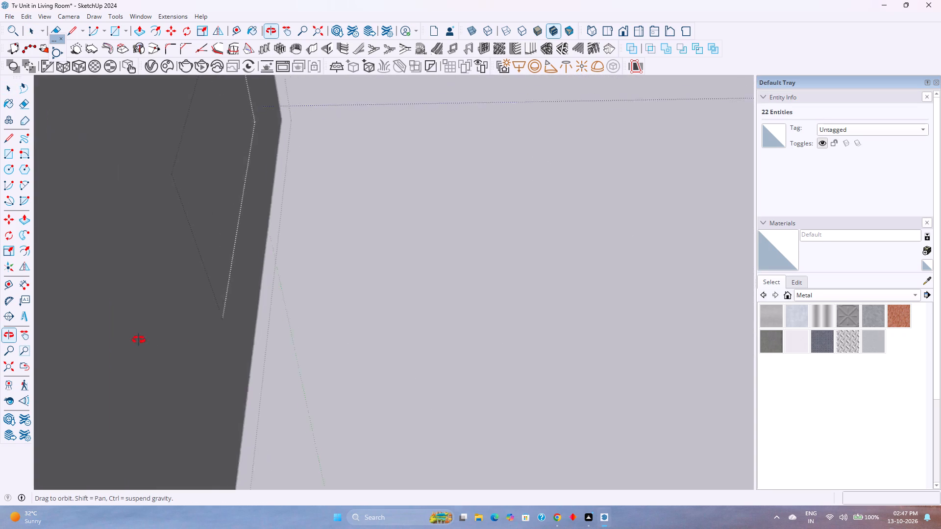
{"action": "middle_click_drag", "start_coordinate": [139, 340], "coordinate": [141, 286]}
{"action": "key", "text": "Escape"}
Undo the panel's placement between the shelf and the TV unit and its preceding edits, back to the panel above the room.
{"action": "scroll", "coordinate": [226, 241], "scroll_direction": "down", "scroll_amount": 5}
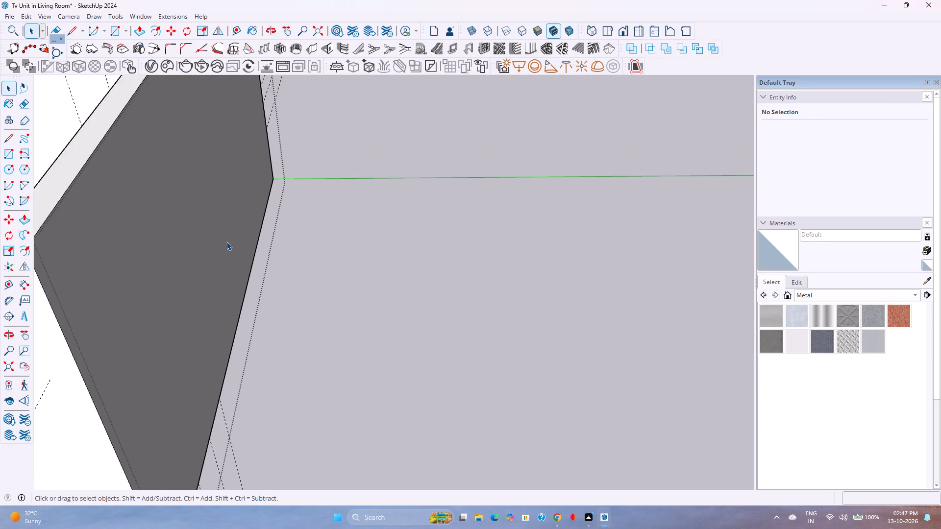
{"action": "scroll", "coordinate": [226, 241], "scroll_direction": "down", "scroll_amount": 2}
{"action": "key", "text": "ctrl+z"}
{"action": "key", "text": "ctrl+z"}
{"action": "key", "text": "ctrl+z"}
{"action": "key", "text": "ctrl+z"}
{"action": "key", "text": "ctrl+z"}
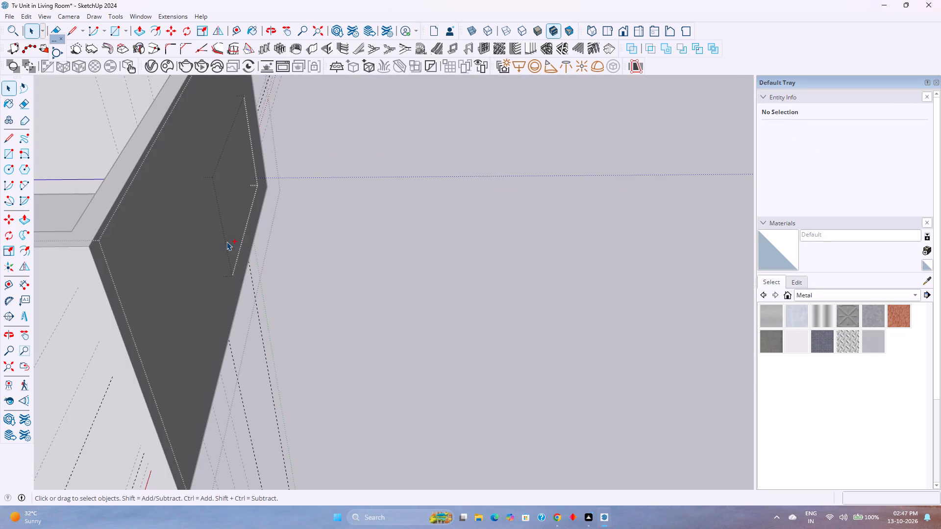
{"action": "key", "text": "ctrl+z"}
{"action": "key", "text": "ctrl+z"}
{"action": "key", "text": "ctrl+z"}
{"action": "key", "text": "ctrl+z"}
{"action": "key", "text": "ctrl+z"}
{"action": "key", "text": "ctrl+z"}
{"action": "key", "text": "ctrl+z"}
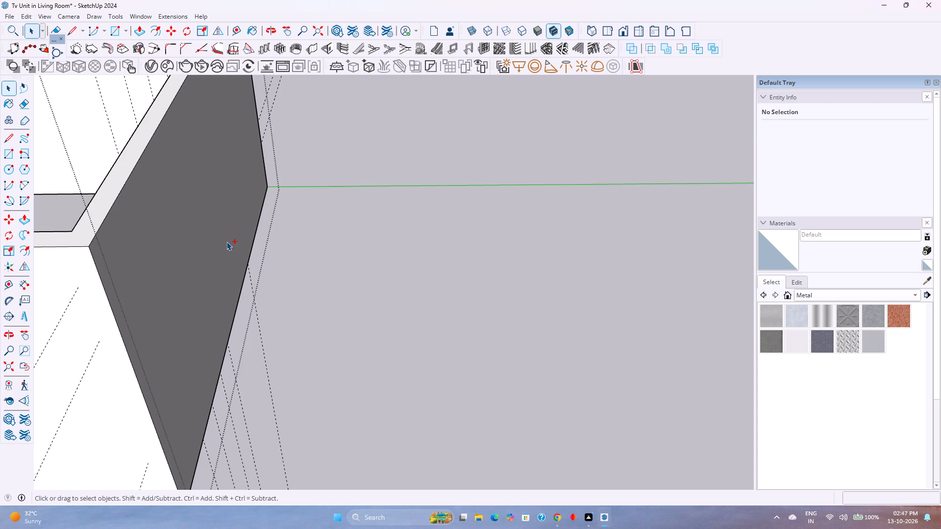
{"action": "key", "text": "ctrl+z"}
{"action": "key", "text": "ctrl+z"}
{"action": "key", "text": "ctrl+z"}
{"action": "key", "text": "ctrl+z"}
{"action": "key", "text": "ctrl+z"}
{"action": "key", "text": "ctrl+z"}
{"action": "key", "text": "ctrl+z"}
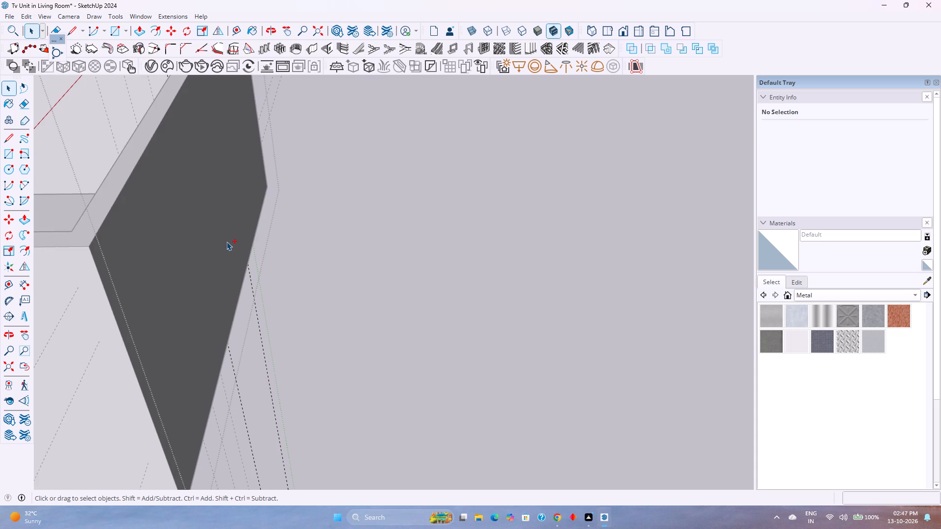
{"action": "scroll", "coordinate": [226, 241], "scroll_direction": "down", "scroll_amount": 4}
{"action": "middle_click_drag", "start_coordinate": [226, 241], "coordinate": [311, 324], "text": "shift"}
{"action": "middle_click", "coordinate": [311, 325], "text": "shift"}
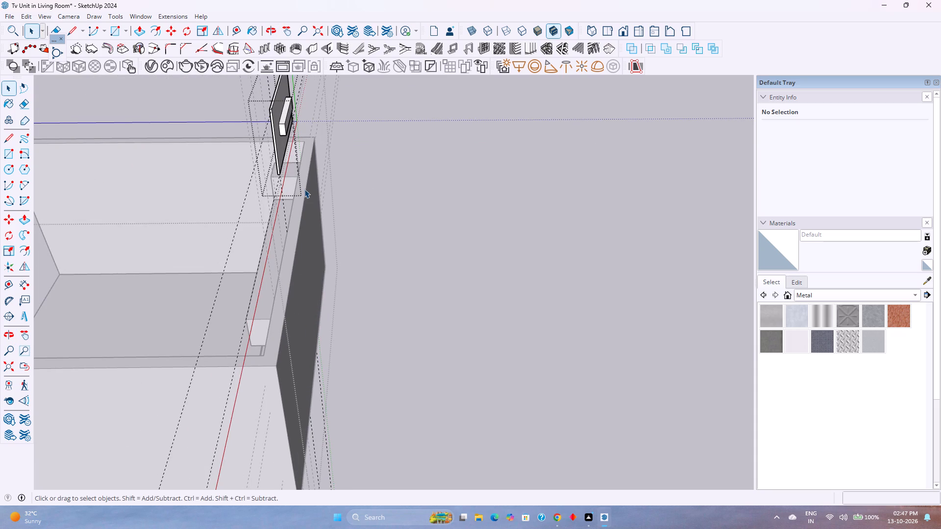
Redo the last few undone edits of the panel group, keeping it above the back wall.
{"action": "key", "text": "ctrl+y"}
{"action": "key", "text": "ctrl+y"}
{"action": "key", "text": "ctrl+y"}
{"action": "key", "text": "ctrl+y"}
{"action": "key", "text": "ctrl+y"}
{"action": "key", "text": "ctrl+y"}
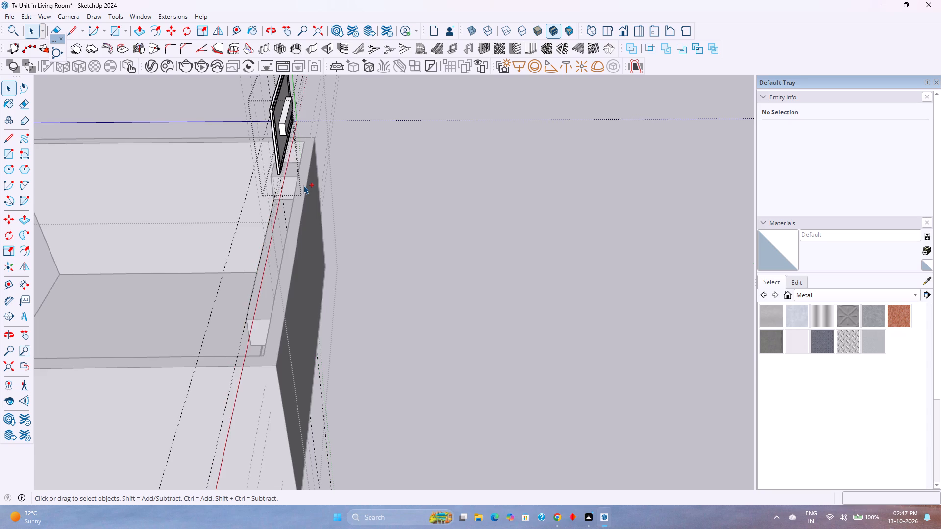
{"action": "key", "text": "ctrl+y"}
Examine the panel above the back wall and the empty space between the long shelf and the TV unit.
{"action": "middle_click_drag", "start_coordinate": [294, 202], "coordinate": [335, 299], "text": "shift"}
{"action": "middle_click_drag", "start_coordinate": [252, 325], "coordinate": [446, 251]}
{"action": "middle_click", "coordinate": [446, 251]}
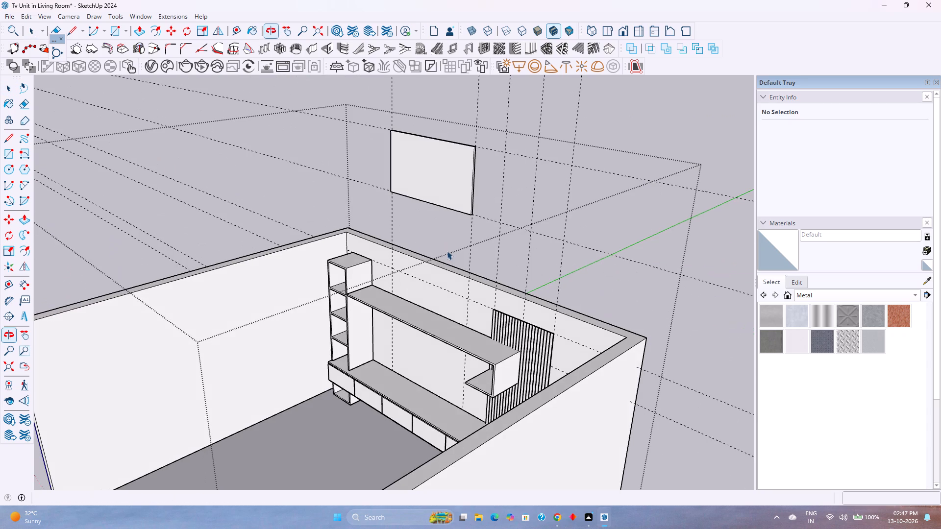
{"action": "middle_click_drag", "start_coordinate": [453, 285], "coordinate": [572, 213]}
{"action": "scroll", "coordinate": [466, 392], "scroll_direction": "up", "scroll_amount": 4}
{"action": "middle_click_drag", "start_coordinate": [462, 397], "coordinate": [496, 386]}
{"action": "middle_click", "coordinate": [496, 386]}
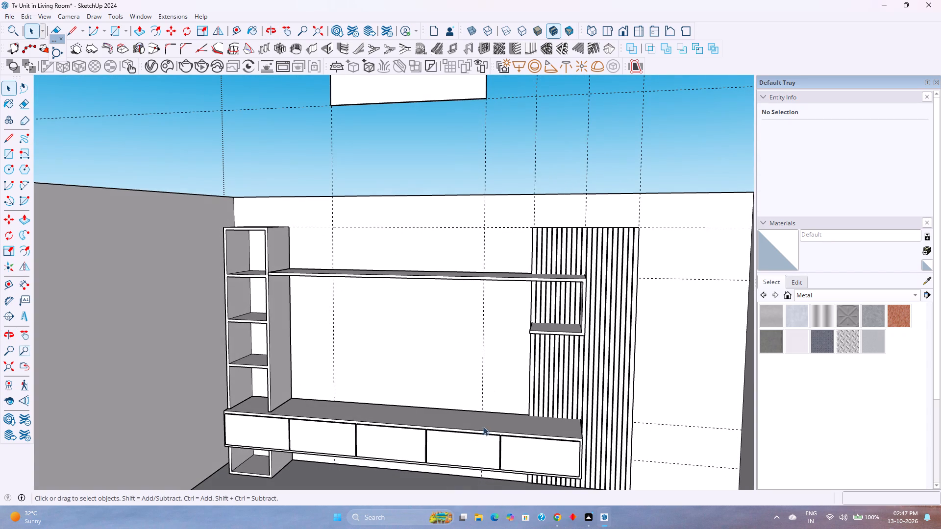
{"action": "scroll", "coordinate": [484, 412], "scroll_direction": "up", "scroll_amount": 2}
{"action": "middle_click_drag", "start_coordinate": [487, 393], "coordinate": [501, 346]}
{"action": "middle_click", "coordinate": [501, 346]}
{"action": "scroll", "coordinate": [501, 346], "scroll_direction": "up", "scroll_amount": 3}
{"action": "middle_click_drag", "start_coordinate": [501, 346], "coordinate": [397, 449]}
{"action": "scroll", "coordinate": [378, 425], "scroll_direction": "down", "scroll_amount": 3}
{"action": "scroll", "coordinate": [424, 300], "scroll_direction": "down", "scroll_amount": 1}
{"action": "middle_click_drag", "start_coordinate": [430, 313], "coordinate": [436, 335]}
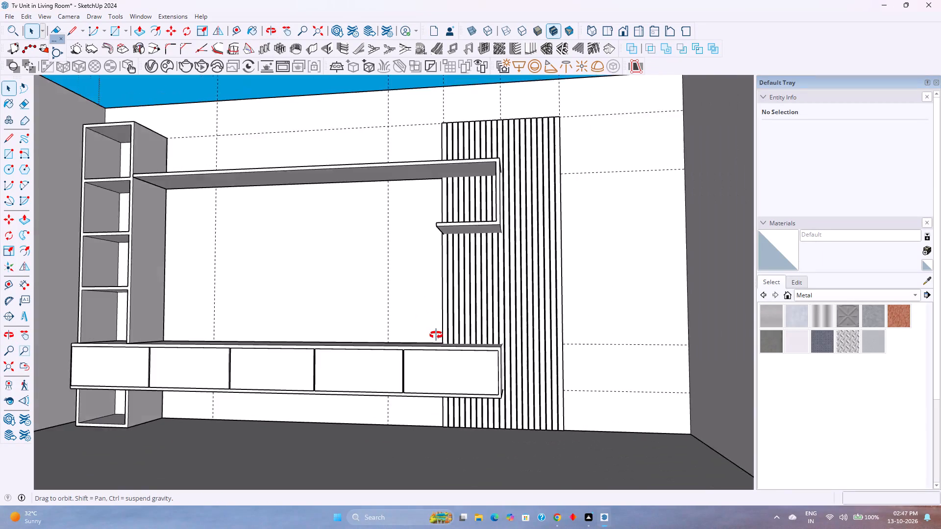
{"action": "middle_click_drag", "start_coordinate": [436, 335], "coordinate": [402, 460]}
Place a horizontal guide on the back wall 9" above the rear edge of the TV unit's top.
{"action": "scroll", "coordinate": [353, 297], "scroll_direction": "up", "scroll_amount": 3}
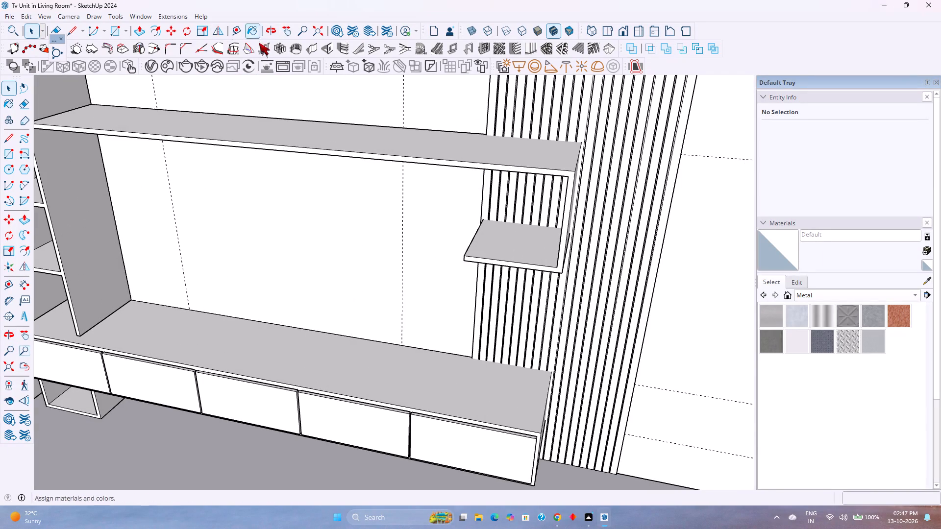
{"action": "left_click", "coordinate": [233, 33]}
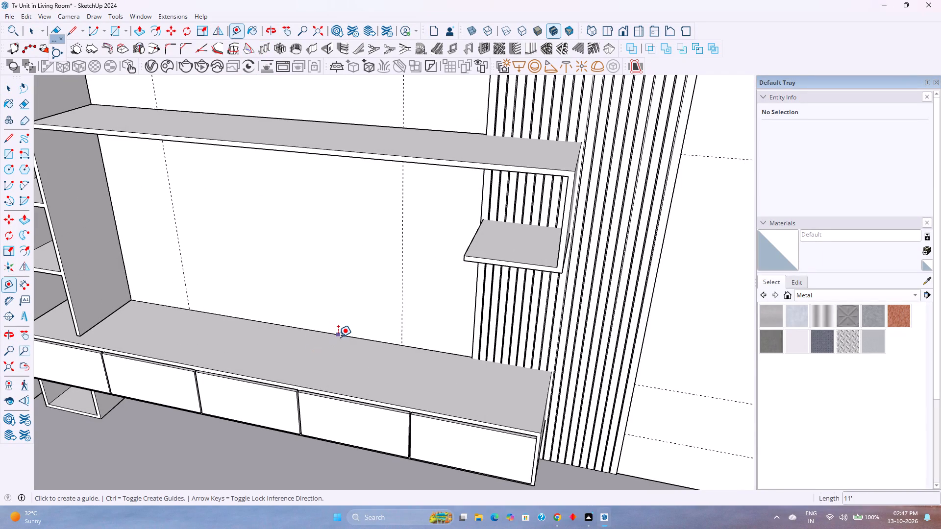
{"action": "left_click", "coordinate": [338, 337]}
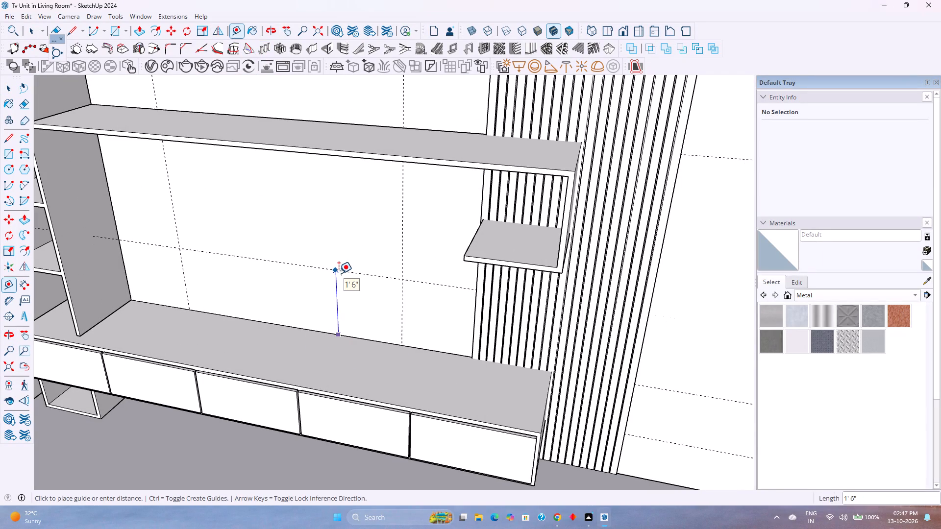
{"action": "key", "text": "9"}
{"action": "key", "text": "Return"}
{"action": "key", "text": "space"}
Measure the distance from the slatted panel's side edge to the nearest vertical guide on the back wall.
{"action": "scroll", "coordinate": [339, 273], "scroll_direction": "down", "scroll_amount": 4}
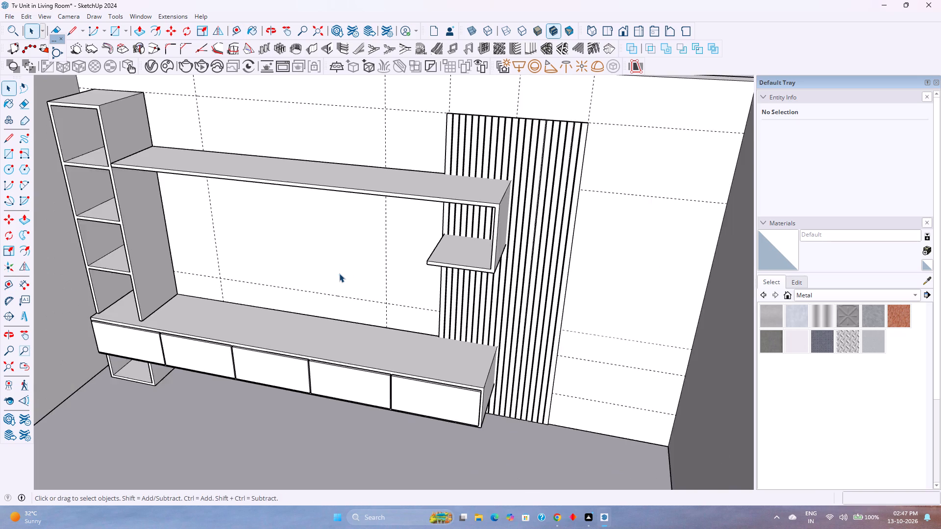
{"action": "middle_click_drag", "start_coordinate": [366, 274], "coordinate": [385, 453], "text": "shift"}
{"action": "left_click", "coordinate": [388, 174]}
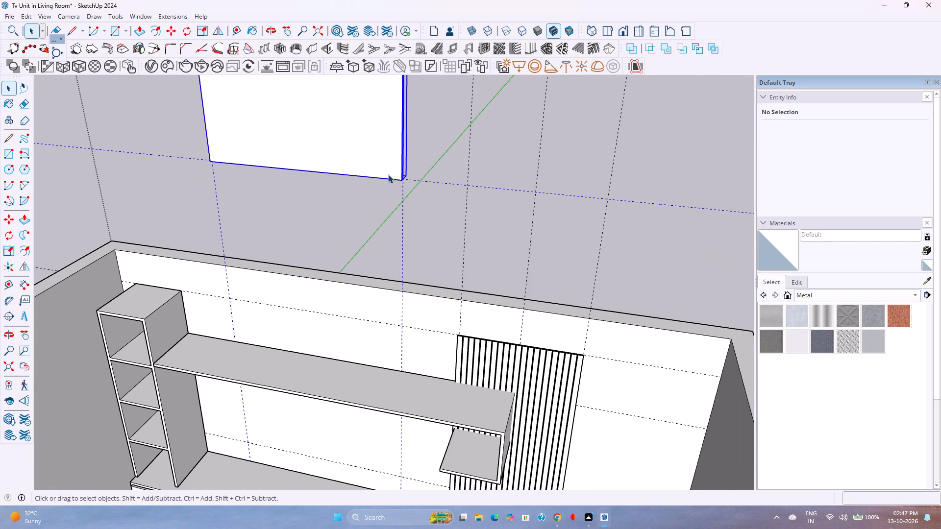
{"action": "middle_click_drag", "start_coordinate": [401, 168], "coordinate": [342, 203]}
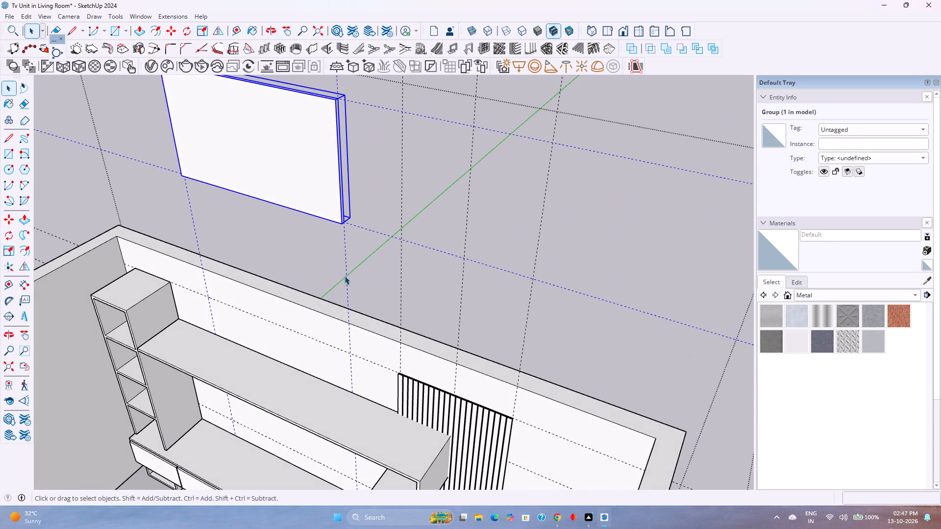
{"action": "middle_click_drag", "start_coordinate": [321, 320], "coordinate": [350, 285]}
{"action": "middle_click", "coordinate": [350, 285]}
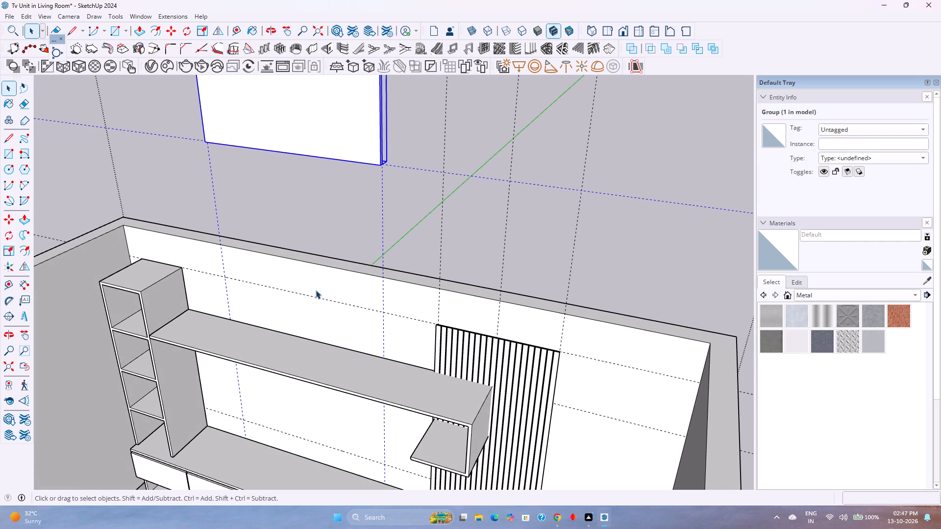
{"action": "left_click", "coordinate": [239, 32]}
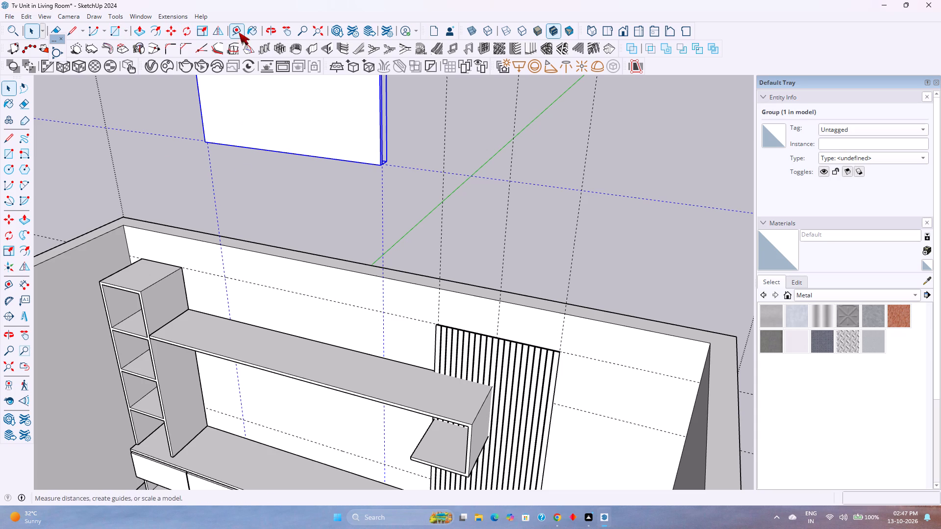
{"action": "middle_click_drag", "start_coordinate": [232, 225], "coordinate": [336, 188]}
{"action": "middle_click", "coordinate": [336, 188]}
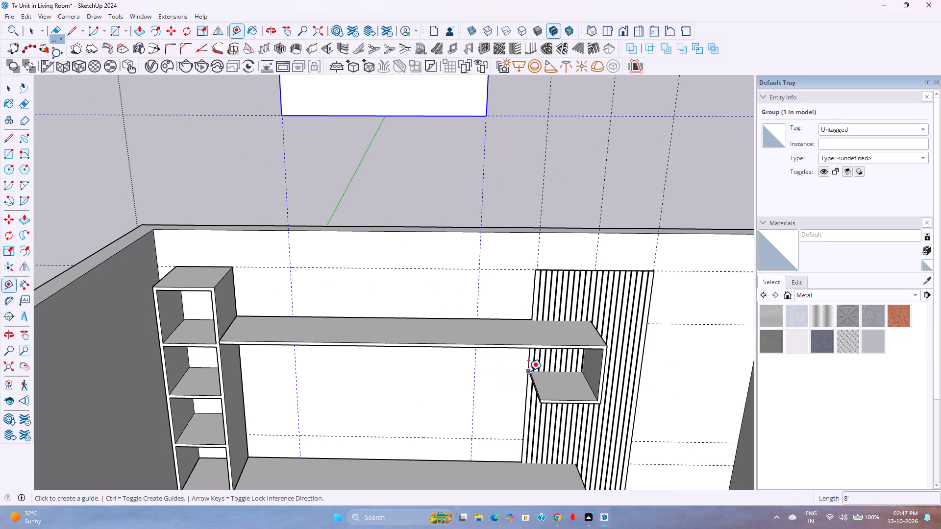
{"action": "scroll", "coordinate": [528, 371], "scroll_direction": "up", "scroll_amount": 20}
{"action": "middle_click_drag", "start_coordinate": [523, 347], "coordinate": [568, 342]}
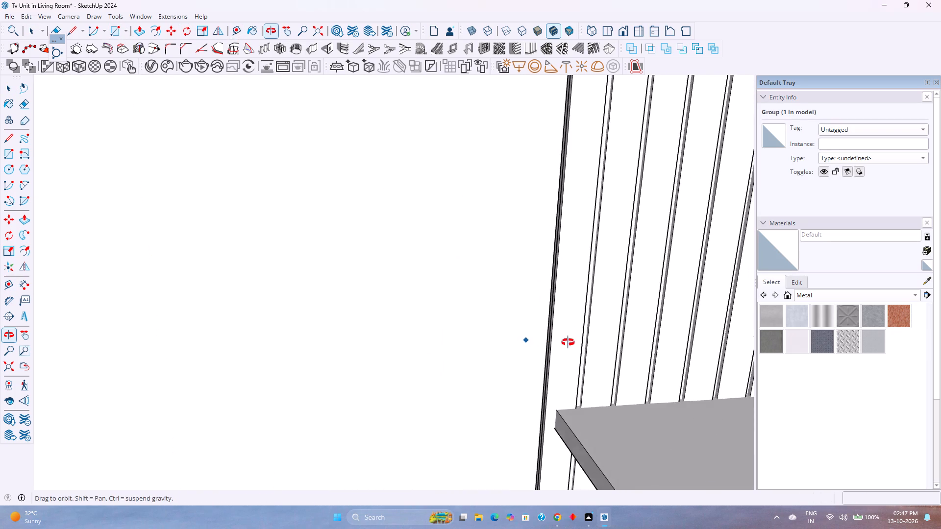
{"action": "middle_click_drag", "start_coordinate": [568, 342], "coordinate": [578, 339]}
{"action": "scroll", "coordinate": [547, 282], "scroll_direction": "up", "scroll_amount": 7}
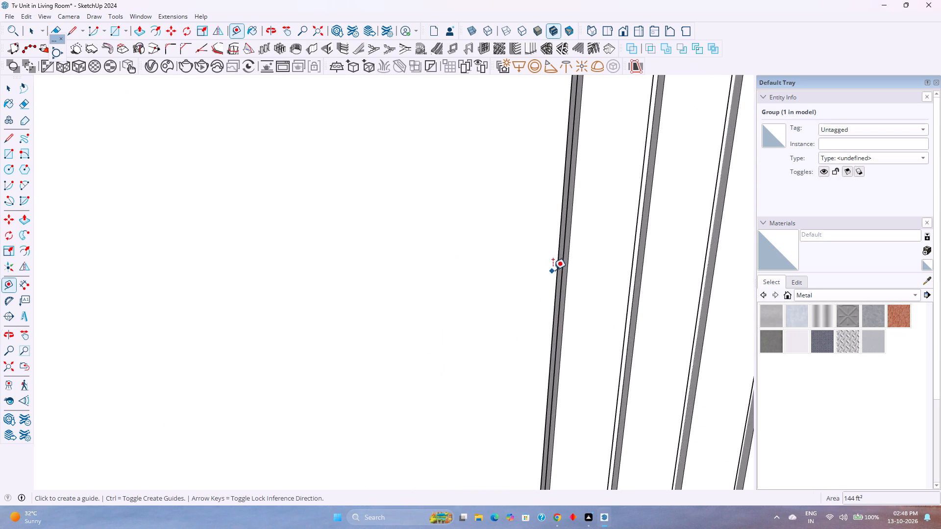
{"action": "left_click", "coordinate": [556, 265]}
{"action": "scroll", "coordinate": [471, 281], "scroll_direction": "down", "scroll_amount": 14}
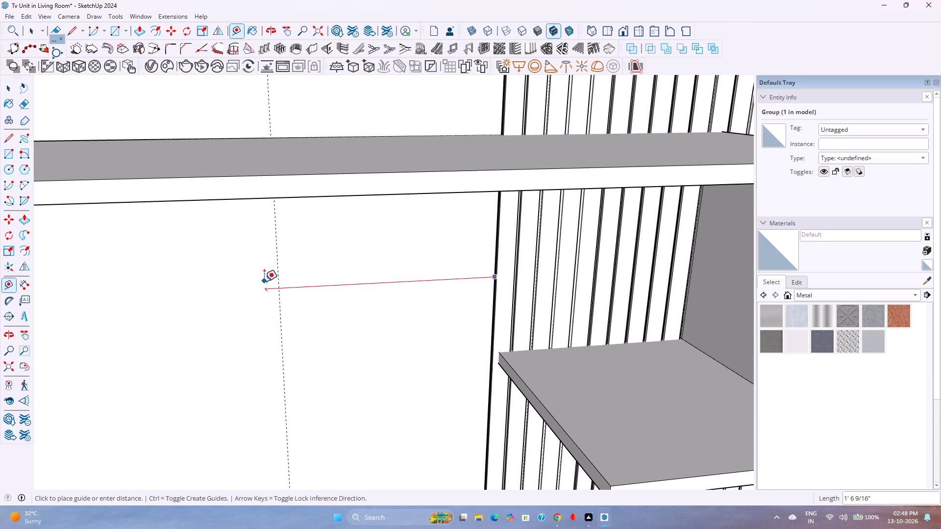
{"action": "left_click", "coordinate": [277, 275]}
{"action": "scroll", "coordinate": [332, 266], "scroll_direction": "down", "scroll_amount": 1}
{"action": "middle_click_drag", "start_coordinate": [332, 266], "coordinate": [315, 296]}
{"action": "middle_click", "coordinate": [315, 296]}
{"action": "key", "text": "space"}
{"action": "scroll", "coordinate": [315, 296], "scroll_direction": "down", "scroll_amount": 5}
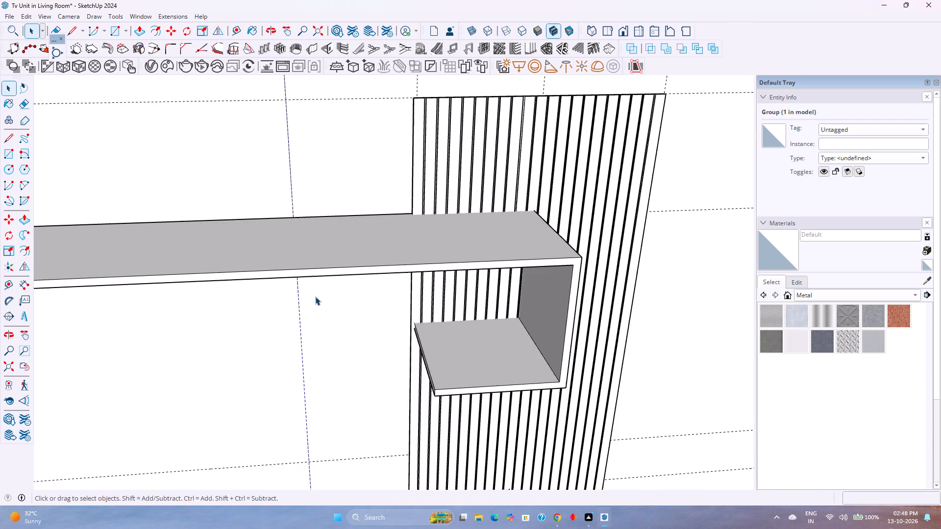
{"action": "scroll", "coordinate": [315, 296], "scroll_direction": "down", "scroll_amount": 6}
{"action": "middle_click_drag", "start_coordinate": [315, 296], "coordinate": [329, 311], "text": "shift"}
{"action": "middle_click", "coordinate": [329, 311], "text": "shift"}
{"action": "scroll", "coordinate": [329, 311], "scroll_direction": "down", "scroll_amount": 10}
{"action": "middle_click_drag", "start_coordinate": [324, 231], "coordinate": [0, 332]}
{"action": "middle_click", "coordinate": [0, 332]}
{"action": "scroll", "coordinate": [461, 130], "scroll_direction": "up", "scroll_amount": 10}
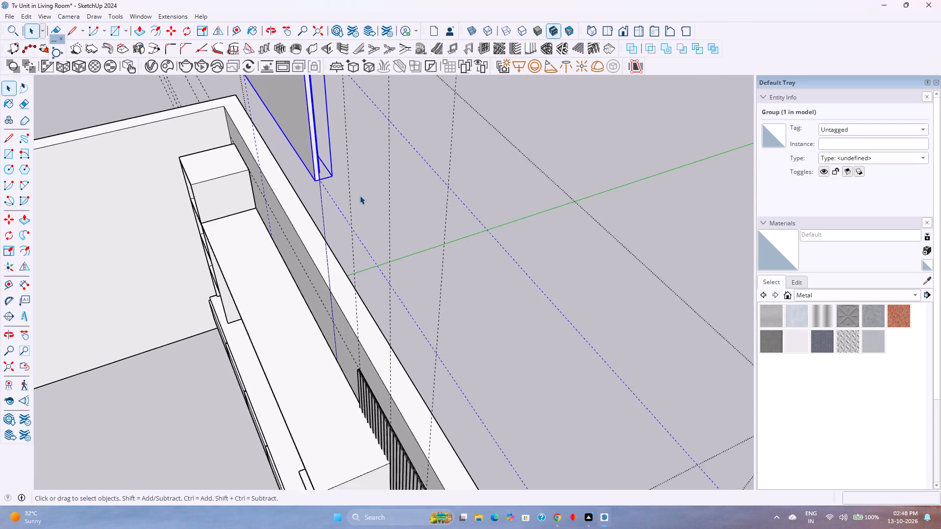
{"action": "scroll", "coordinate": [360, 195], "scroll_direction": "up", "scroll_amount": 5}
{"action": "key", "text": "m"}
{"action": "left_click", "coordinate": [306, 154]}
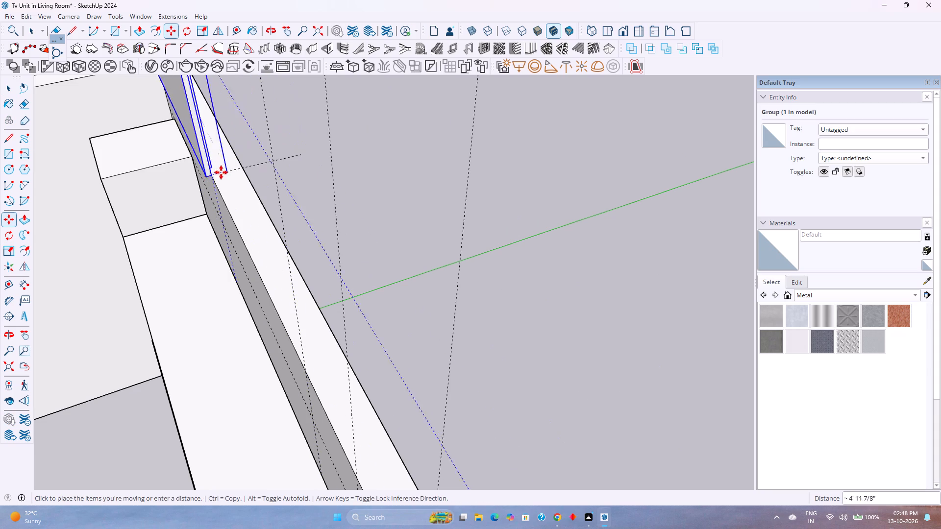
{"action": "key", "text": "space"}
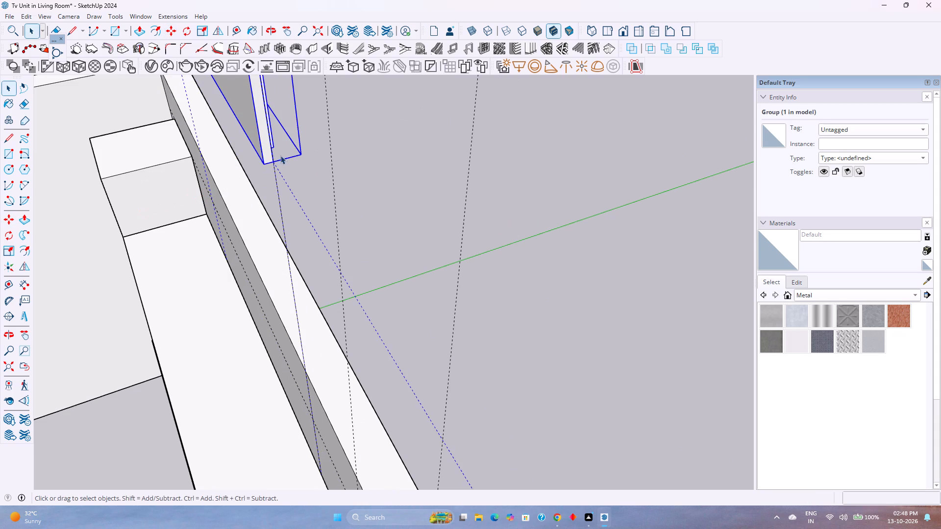
Inside the panel group, select the panel, frame and rear block, and move them from the lower rear corner to the wall guides' intersection above the TV unit.
{"action": "double_click", "coordinate": [269, 155]}
{"action": "triple_click", "coordinate": [269, 155]}
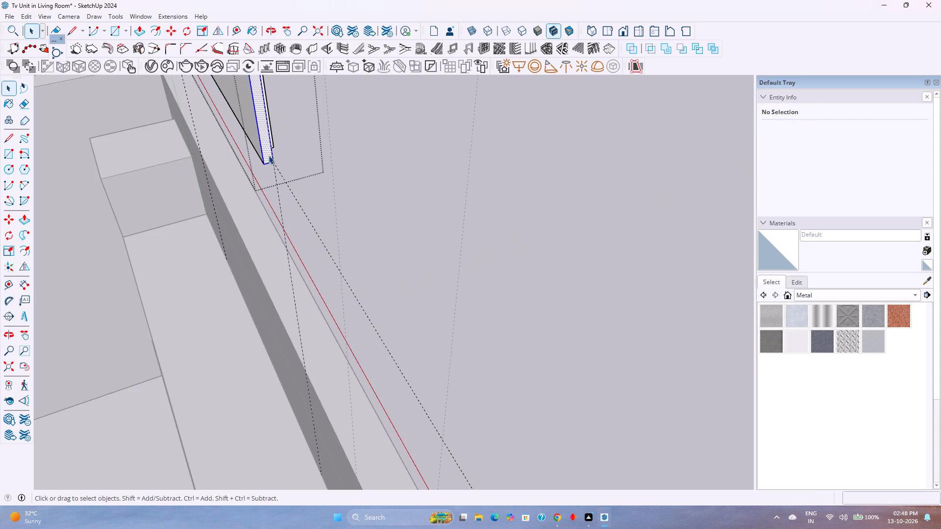
{"action": "triple_click", "coordinate": [269, 155]}
{"action": "middle_click_drag", "start_coordinate": [292, 149], "coordinate": [406, 285], "text": "shift"}
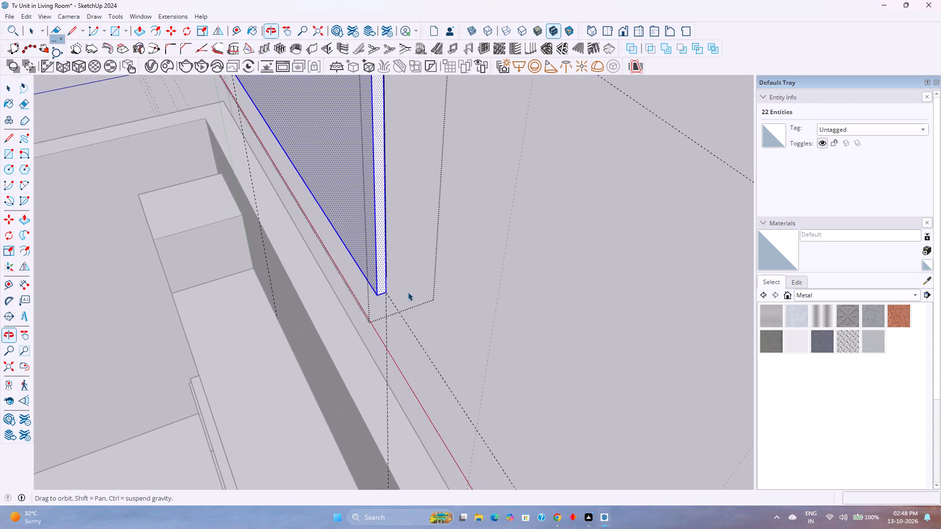
{"action": "scroll", "coordinate": [405, 278], "scroll_direction": "down", "scroll_amount": 5}
{"action": "middle_click_drag", "start_coordinate": [402, 274], "coordinate": [140, 268]}
{"action": "middle_click", "coordinate": [140, 268]}
{"action": "scroll", "coordinate": [419, 165], "scroll_direction": "up", "scroll_amount": 4}
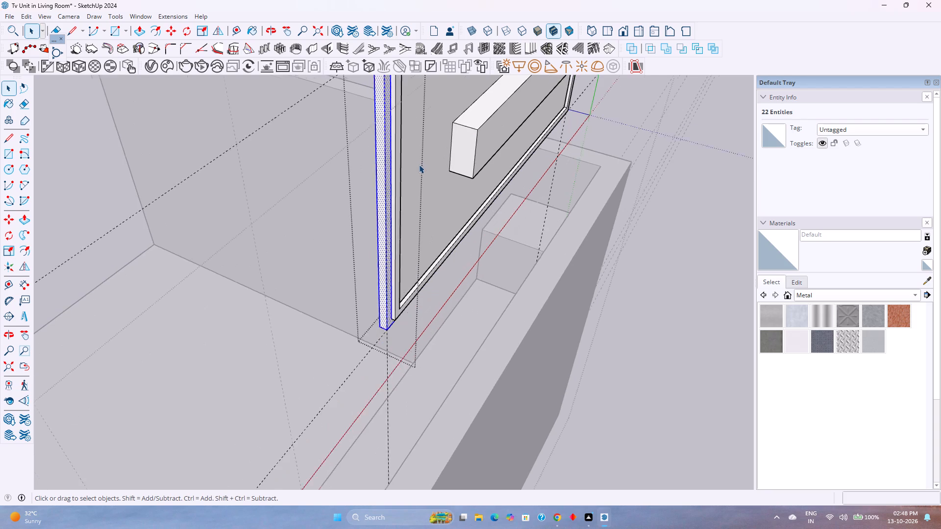
{"action": "left_click", "coordinate": [398, 179], "text": "ctrl"}
{"action": "triple_click", "coordinate": [425, 167], "text": "ctrl"}
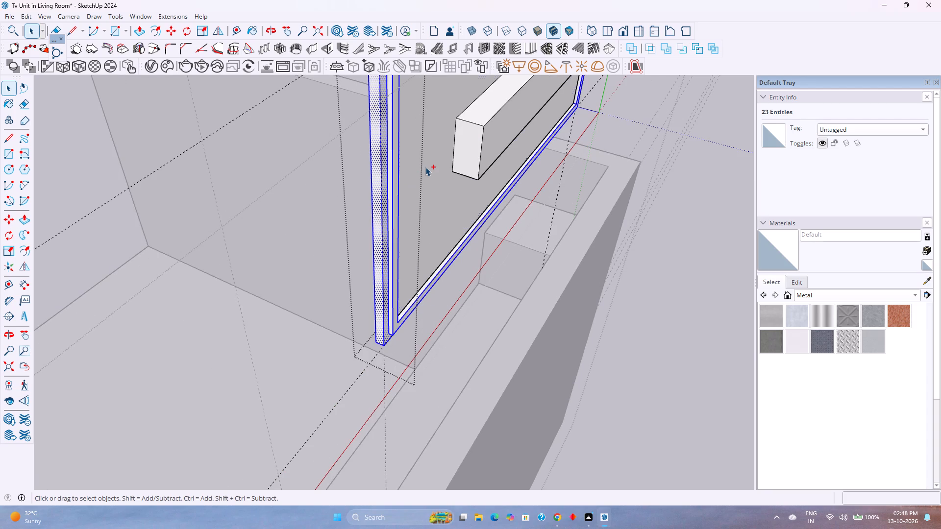
{"action": "scroll", "coordinate": [432, 178], "scroll_direction": "down", "scroll_amount": 5}
{"action": "middle_click_drag", "start_coordinate": [388, 199], "coordinate": [404, 204], "text": "shift"}
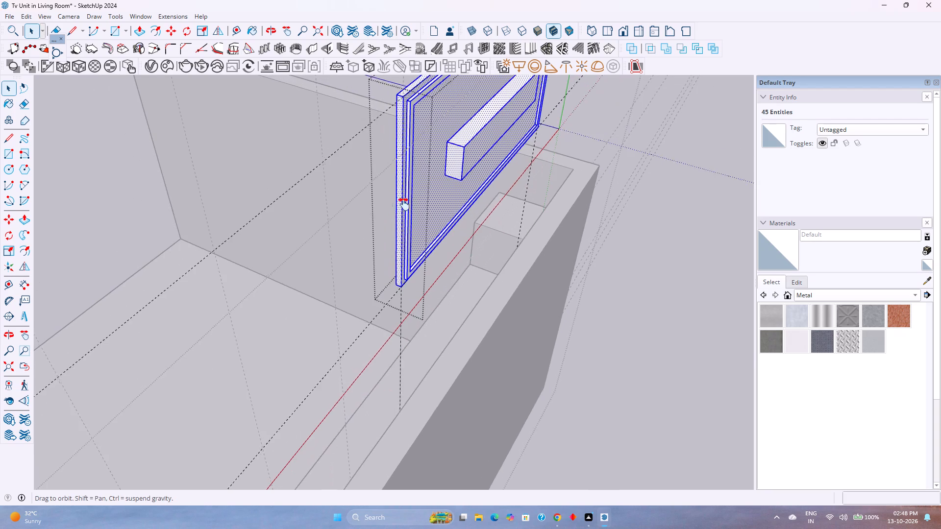
{"action": "middle_click_drag", "start_coordinate": [404, 204], "coordinate": [502, 205], "text": "shift"}
{"action": "middle_click_drag", "start_coordinate": [378, 215], "coordinate": [479, 222]}
{"action": "middle_click", "coordinate": [479, 222]}
{"action": "middle_click_drag", "start_coordinate": [527, 219], "coordinate": [395, 204], "text": "shift"}
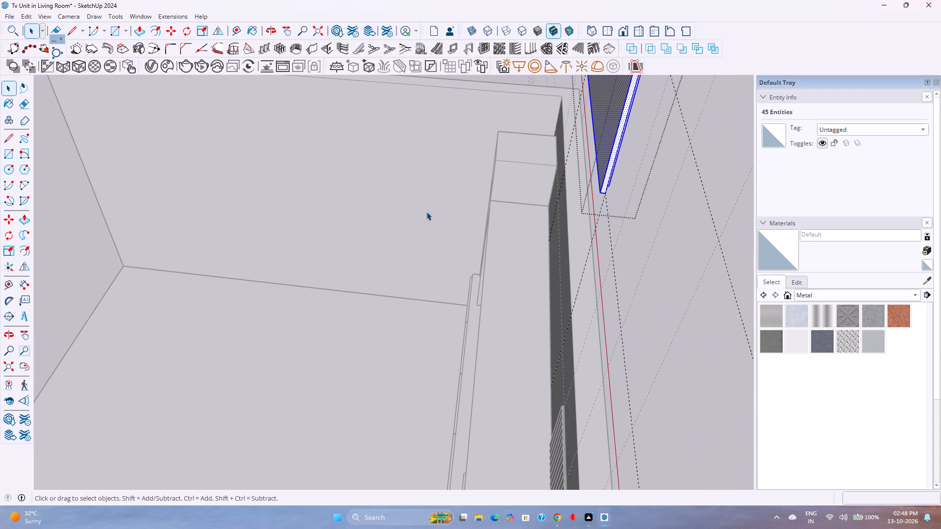
{"action": "key", "text": "m"}
{"action": "scroll", "coordinate": [570, 191], "scroll_direction": "up", "scroll_amount": 4}
{"action": "middle_click_drag", "start_coordinate": [633, 193], "coordinate": [602, 191]}
{"action": "scroll", "coordinate": [677, 223], "scroll_direction": "up", "scroll_amount": 1}
{"action": "middle_click_drag", "start_coordinate": [676, 223], "coordinate": [570, 199], "text": "shift"}
{"action": "scroll", "coordinate": [572, 199], "scroll_direction": "up", "scroll_amount": 1, "text": "shift"}
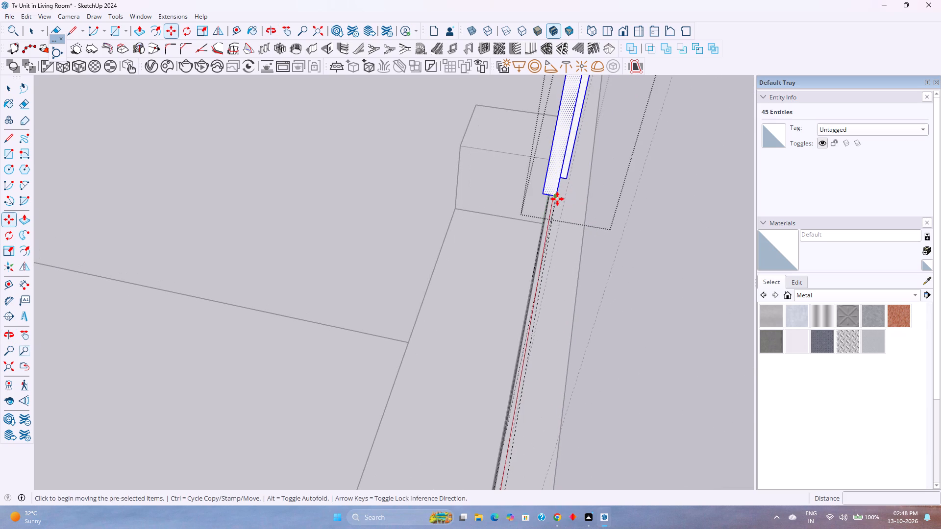
{"action": "left_click", "coordinate": [557, 199]}
{"action": "scroll", "coordinate": [351, 237], "scroll_direction": "down", "scroll_amount": 6}
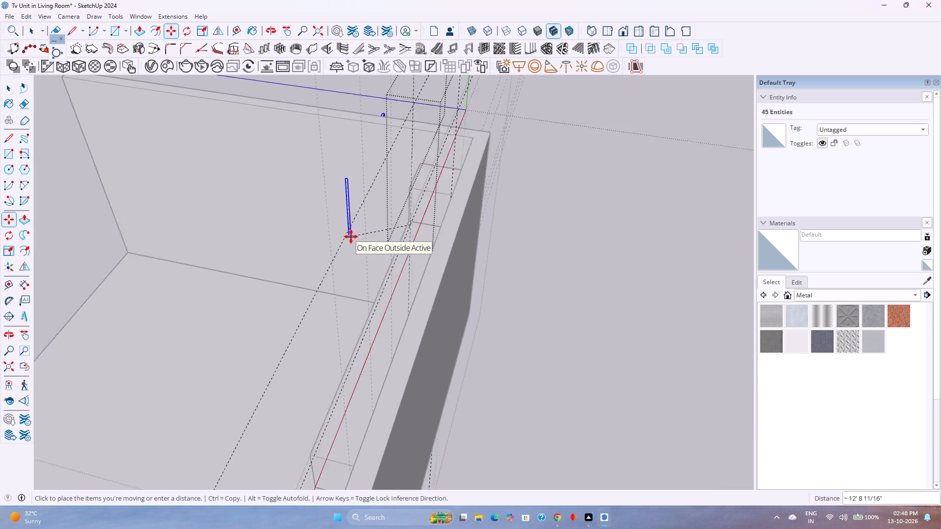
{"action": "middle_click_drag", "start_coordinate": [351, 237], "coordinate": [470, 196]}
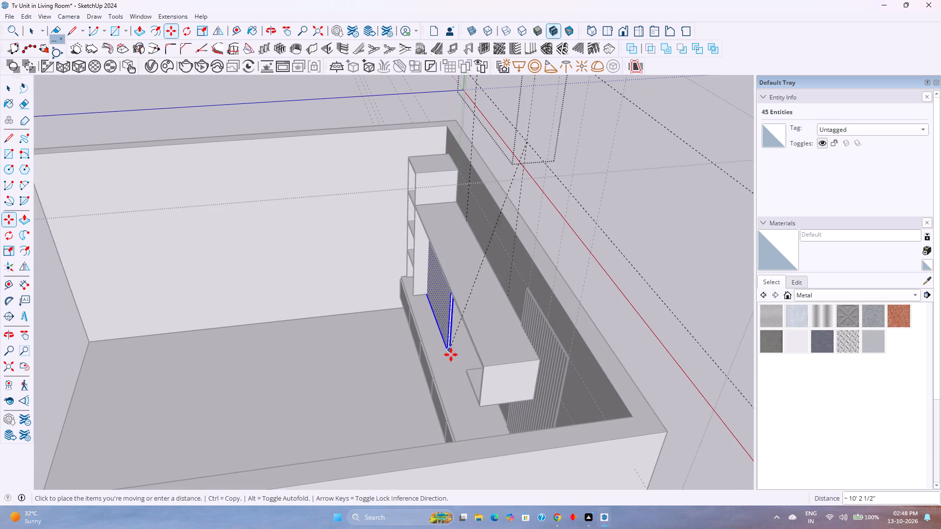
{"action": "scroll", "coordinate": [454, 361], "scroll_direction": "up", "scroll_amount": 13}
{"action": "middle_click_drag", "start_coordinate": [495, 348], "coordinate": [463, 300], "text": "shift"}
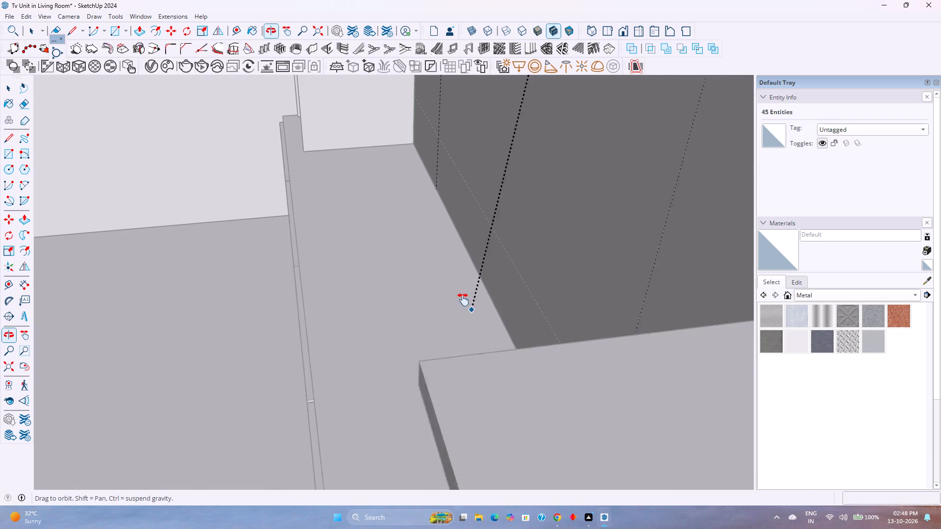
{"action": "middle_click_drag", "start_coordinate": [463, 300], "coordinate": [463, 298], "text": "shift"}
{"action": "scroll", "coordinate": [463, 298], "scroll_direction": "down", "scroll_amount": 3}
{"action": "middle_click_drag", "start_coordinate": [497, 307], "coordinate": [628, 268], "text": "shift"}
{"action": "middle_click", "coordinate": [627, 267], "text": "shift"}
{"action": "middle_click_drag", "start_coordinate": [495, 294], "coordinate": [657, 305]}
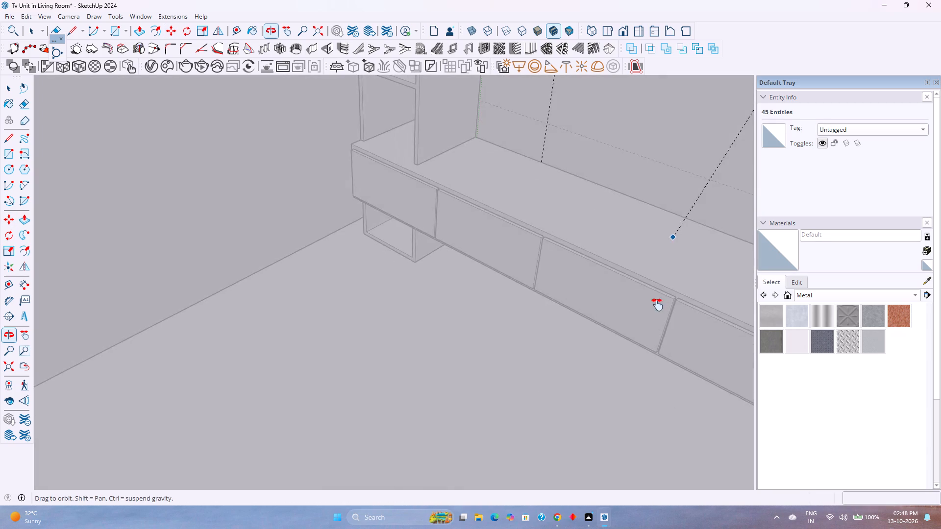
{"action": "middle_click_drag", "start_coordinate": [657, 305], "coordinate": [383, 343]}
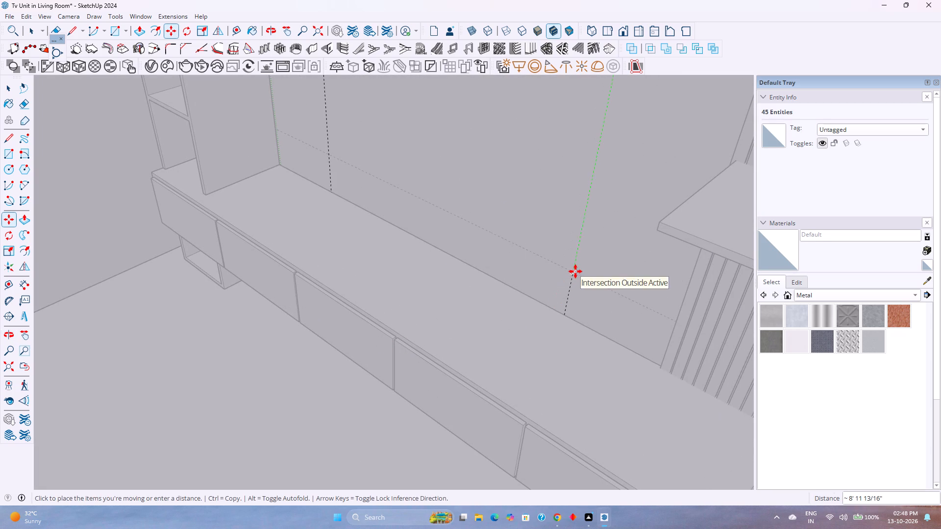
{"action": "left_click", "coordinate": [575, 271]}
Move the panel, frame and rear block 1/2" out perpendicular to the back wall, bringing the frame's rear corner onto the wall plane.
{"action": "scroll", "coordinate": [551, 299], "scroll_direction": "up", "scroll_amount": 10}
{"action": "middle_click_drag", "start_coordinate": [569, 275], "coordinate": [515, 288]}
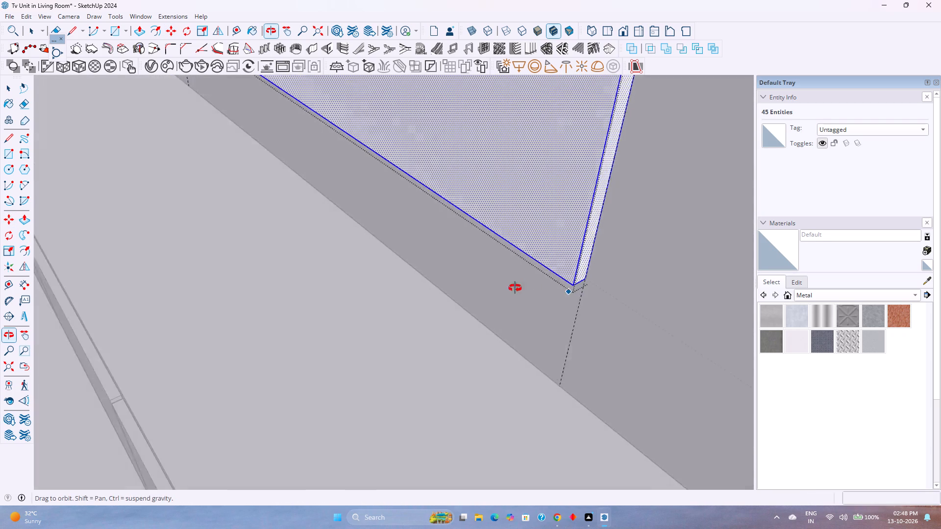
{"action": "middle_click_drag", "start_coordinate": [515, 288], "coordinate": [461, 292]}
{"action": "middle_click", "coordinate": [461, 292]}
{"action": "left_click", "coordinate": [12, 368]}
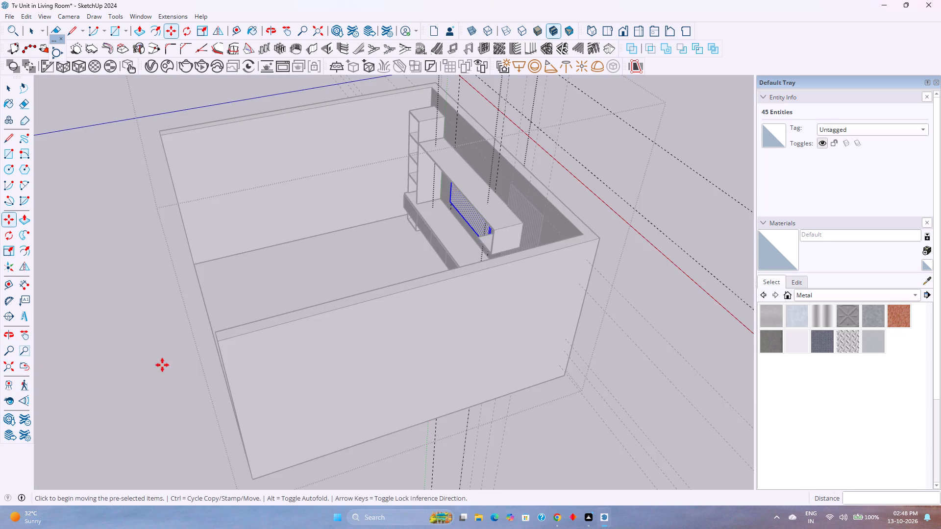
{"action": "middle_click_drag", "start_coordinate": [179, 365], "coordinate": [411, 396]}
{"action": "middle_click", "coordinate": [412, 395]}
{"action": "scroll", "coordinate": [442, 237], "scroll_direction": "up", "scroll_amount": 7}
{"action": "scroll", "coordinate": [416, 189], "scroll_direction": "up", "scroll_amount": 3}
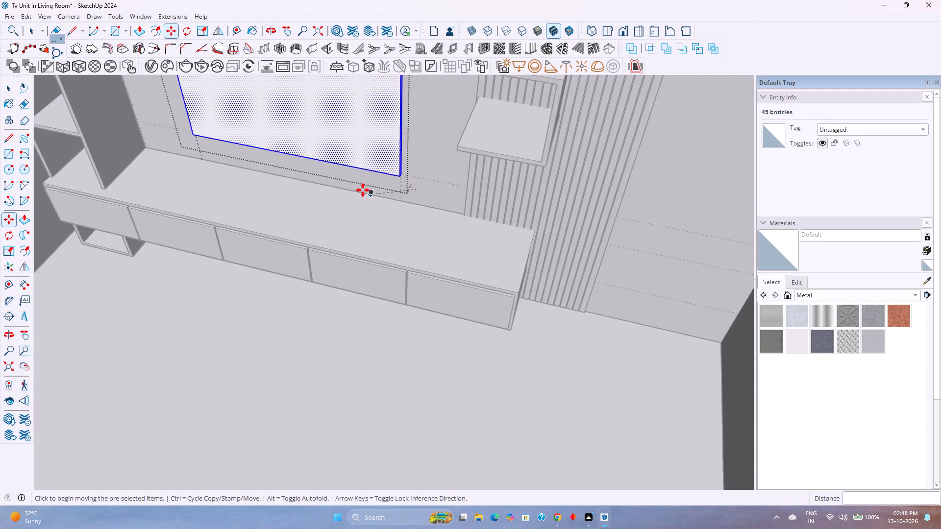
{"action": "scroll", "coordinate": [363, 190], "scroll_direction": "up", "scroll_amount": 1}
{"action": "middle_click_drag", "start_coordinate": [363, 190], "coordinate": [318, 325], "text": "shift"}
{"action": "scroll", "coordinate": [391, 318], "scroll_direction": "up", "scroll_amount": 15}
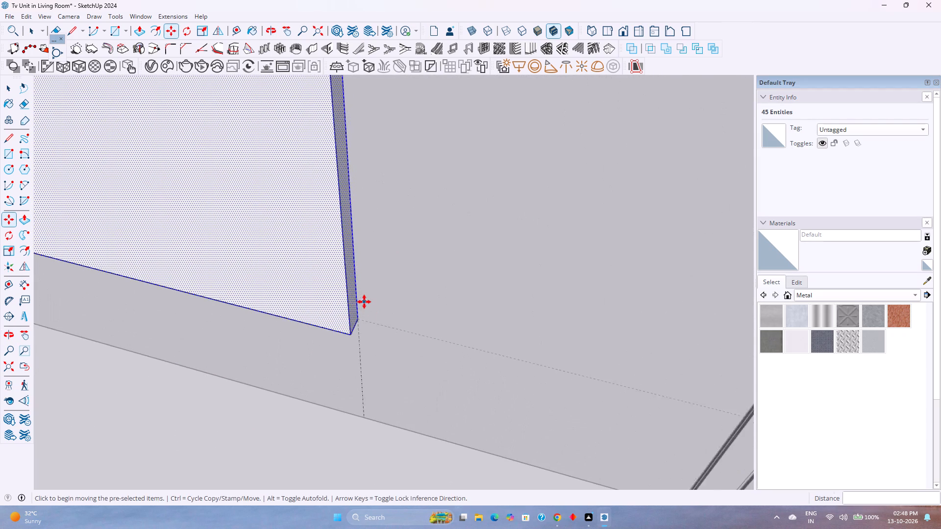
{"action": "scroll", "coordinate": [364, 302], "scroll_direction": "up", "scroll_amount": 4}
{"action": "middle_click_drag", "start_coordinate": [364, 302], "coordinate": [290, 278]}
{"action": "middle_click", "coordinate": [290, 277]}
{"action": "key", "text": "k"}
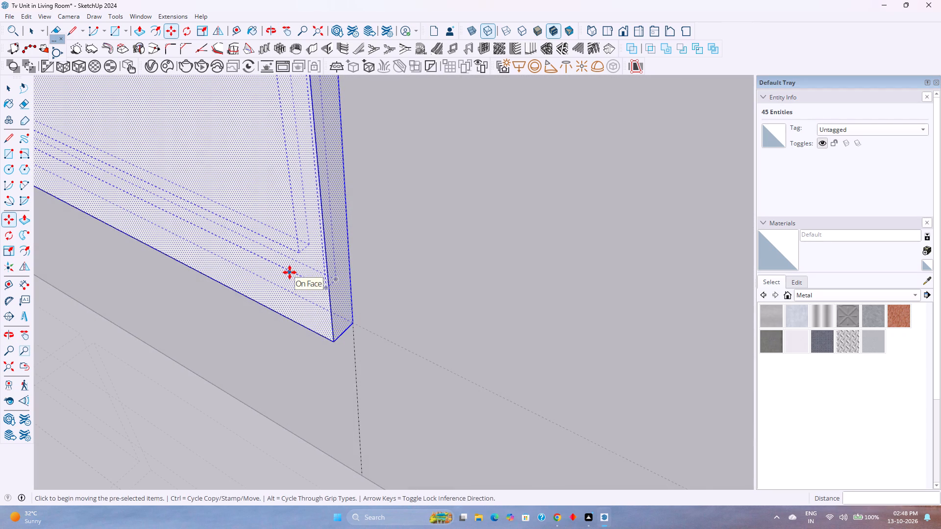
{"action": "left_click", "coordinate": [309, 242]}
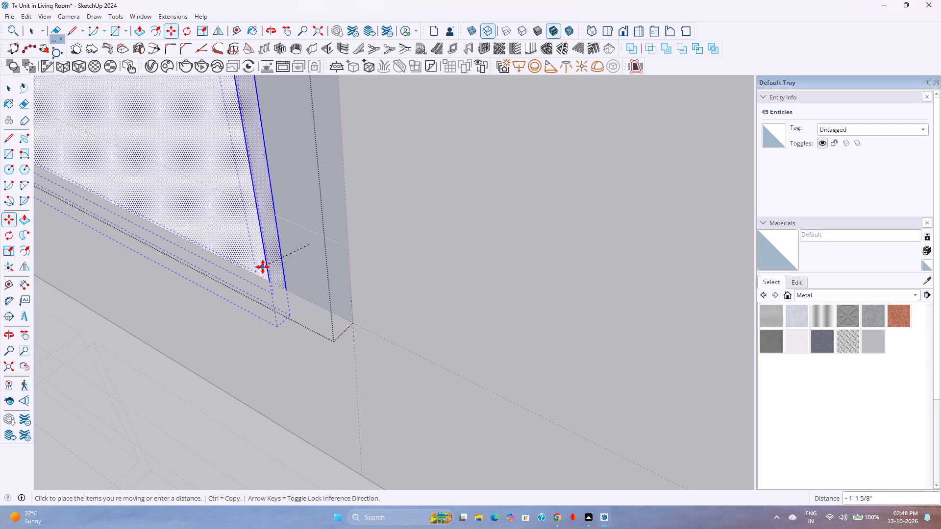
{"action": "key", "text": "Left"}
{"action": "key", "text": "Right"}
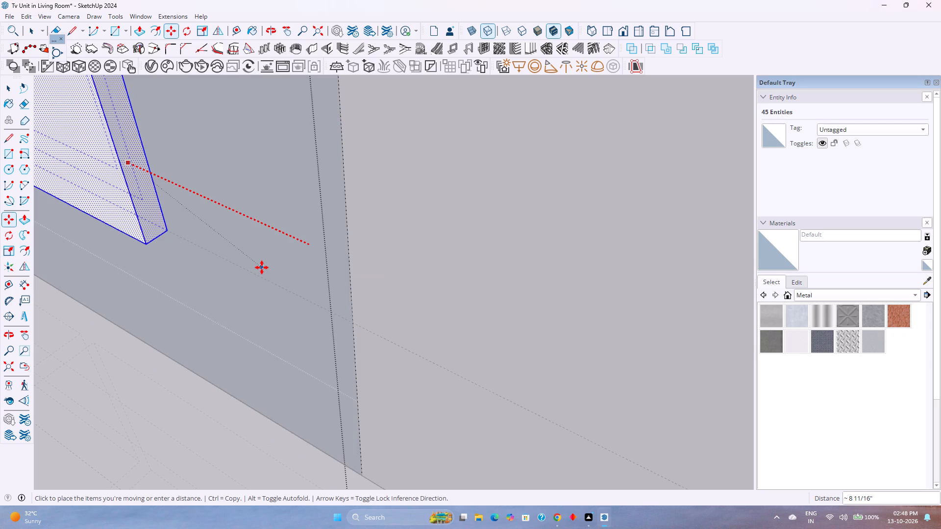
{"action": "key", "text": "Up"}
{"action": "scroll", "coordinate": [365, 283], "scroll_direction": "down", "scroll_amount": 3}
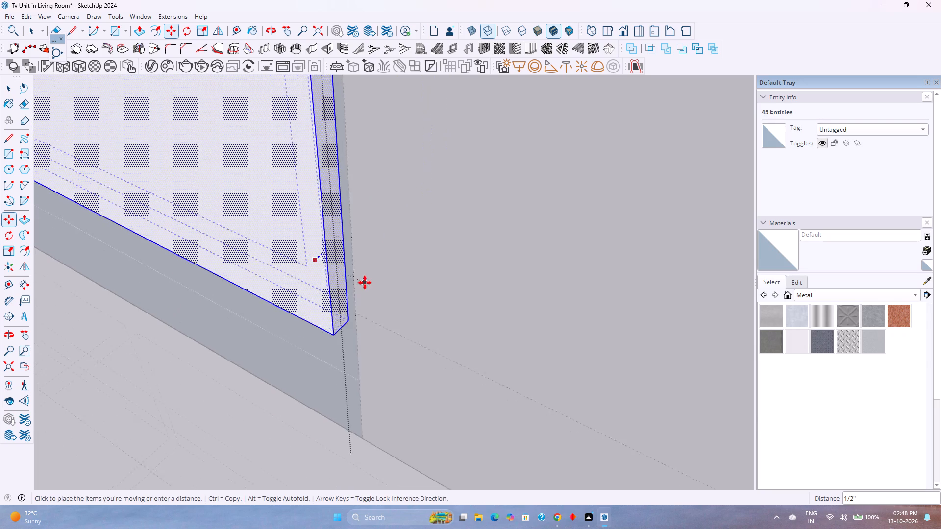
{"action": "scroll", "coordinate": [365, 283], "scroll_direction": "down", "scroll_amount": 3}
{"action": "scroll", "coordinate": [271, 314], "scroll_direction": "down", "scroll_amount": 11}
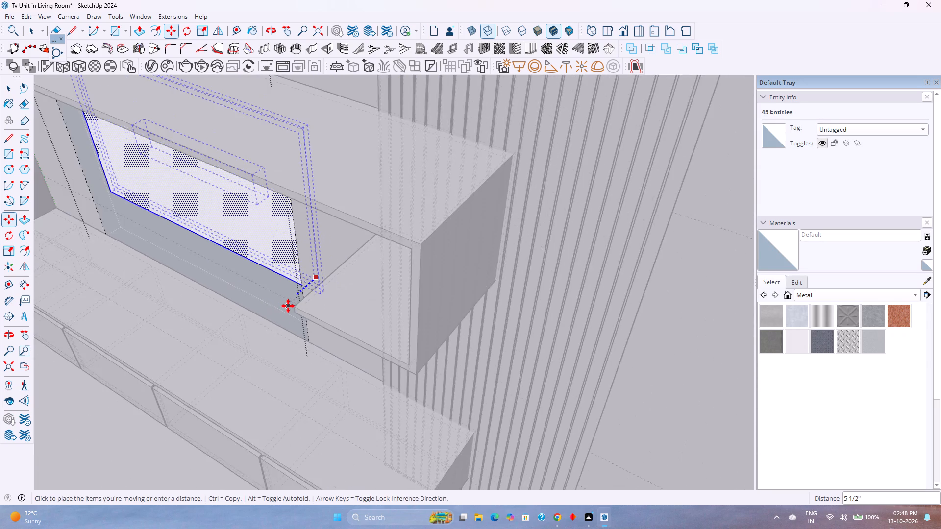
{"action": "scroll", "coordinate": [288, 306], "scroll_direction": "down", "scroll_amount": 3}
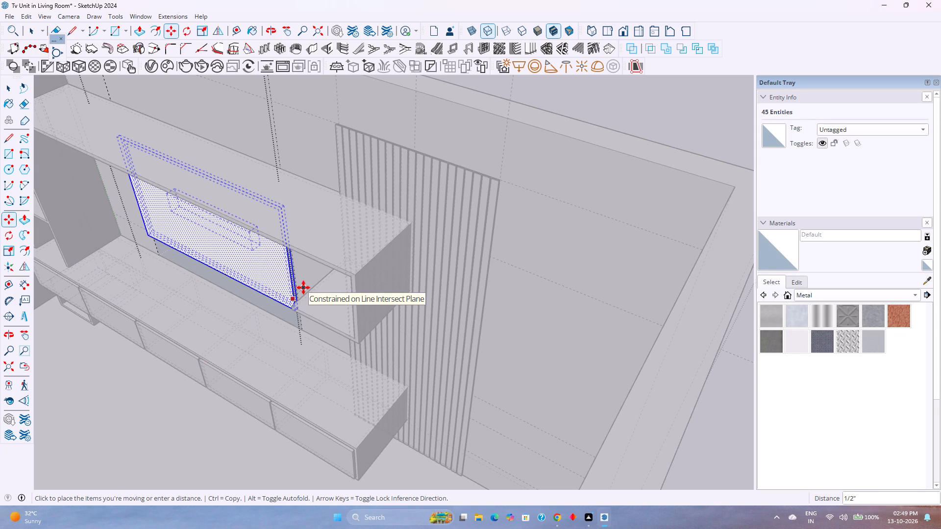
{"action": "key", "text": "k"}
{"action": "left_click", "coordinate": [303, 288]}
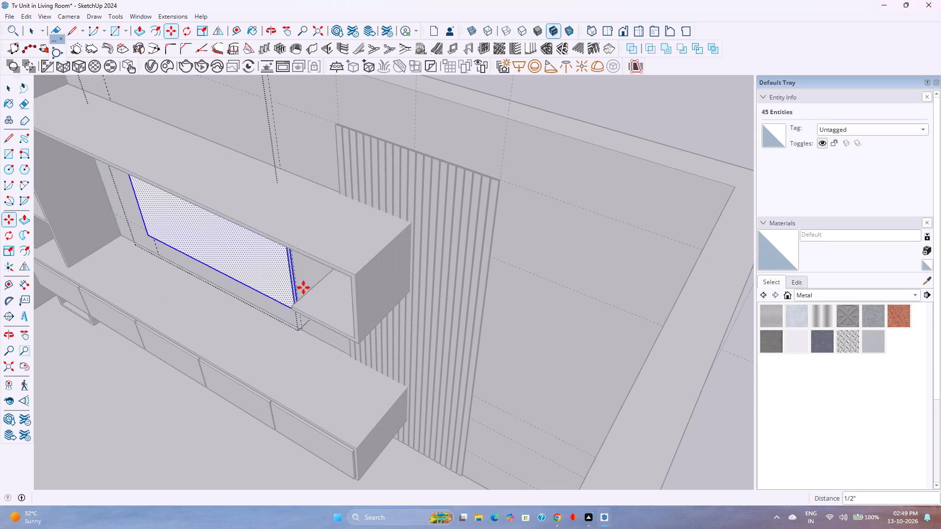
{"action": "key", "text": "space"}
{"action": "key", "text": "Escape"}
Examine the panel's lower corner and side edge from close up to check how it sits against the back wall.
{"action": "middle_click_drag", "start_coordinate": [301, 289], "coordinate": [396, 213]}
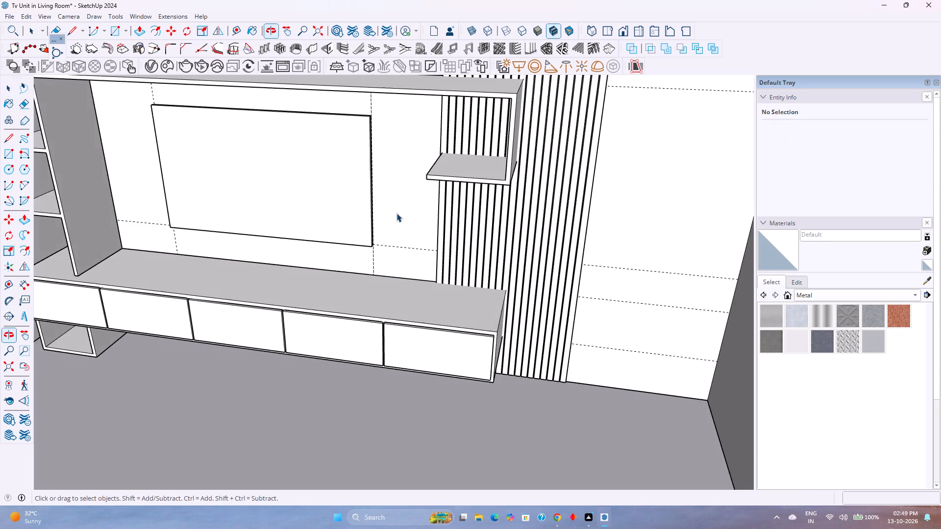
{"action": "middle_click_drag", "start_coordinate": [396, 213], "coordinate": [395, 214]}
{"action": "scroll", "coordinate": [382, 220], "scroll_direction": "up", "scroll_amount": 4}
{"action": "middle_click_drag", "start_coordinate": [382, 220], "coordinate": [416, 315], "text": "shift"}
{"action": "scroll", "coordinate": [396, 316], "scroll_direction": "up", "scroll_amount": 4}
{"action": "middle_click_drag", "start_coordinate": [421, 296], "coordinate": [396, 313]}
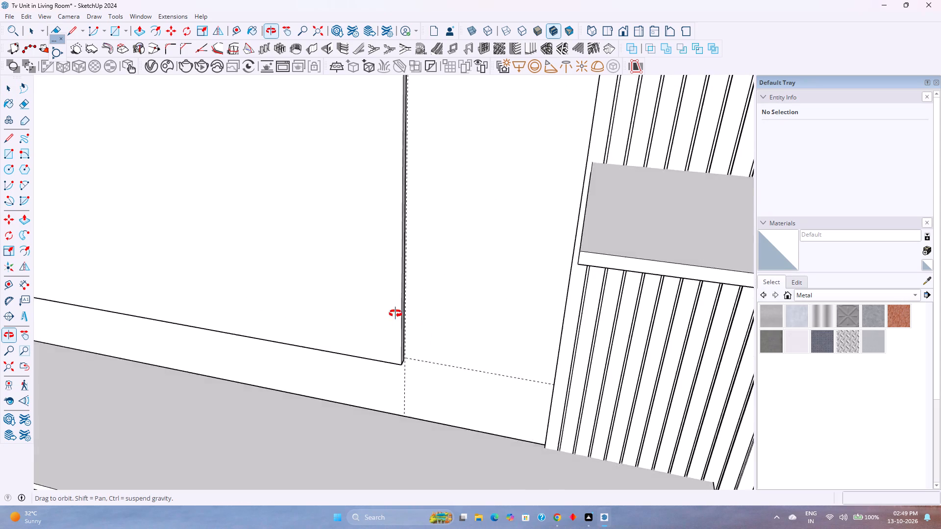
{"action": "middle_click_drag", "start_coordinate": [396, 313], "coordinate": [315, 353]}
{"action": "scroll", "coordinate": [430, 286], "scroll_direction": "up", "scroll_amount": 12}
{"action": "middle_click_drag", "start_coordinate": [412, 287], "coordinate": [275, 299]}
{"action": "scroll", "coordinate": [466, 245], "scroll_direction": "down", "scroll_amount": 2}
{"action": "middle_click_drag", "start_coordinate": [466, 245], "coordinate": [383, 315], "text": "shift"}
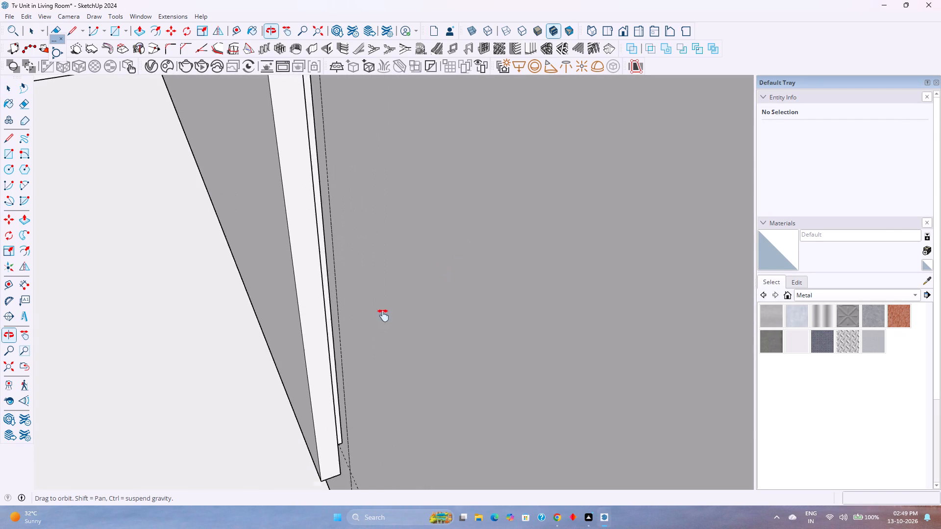
{"action": "middle_click_drag", "start_coordinate": [383, 315], "coordinate": [342, 329], "text": "shift"}
{"action": "scroll", "coordinate": [284, 303], "scroll_direction": "up", "scroll_amount": 3}
Inside the panel group, select everything and move it 2 1/2" perpendicular to the wall, from the rear block's back corner to the wall face.
{"action": "double_click", "coordinate": [284, 303]}
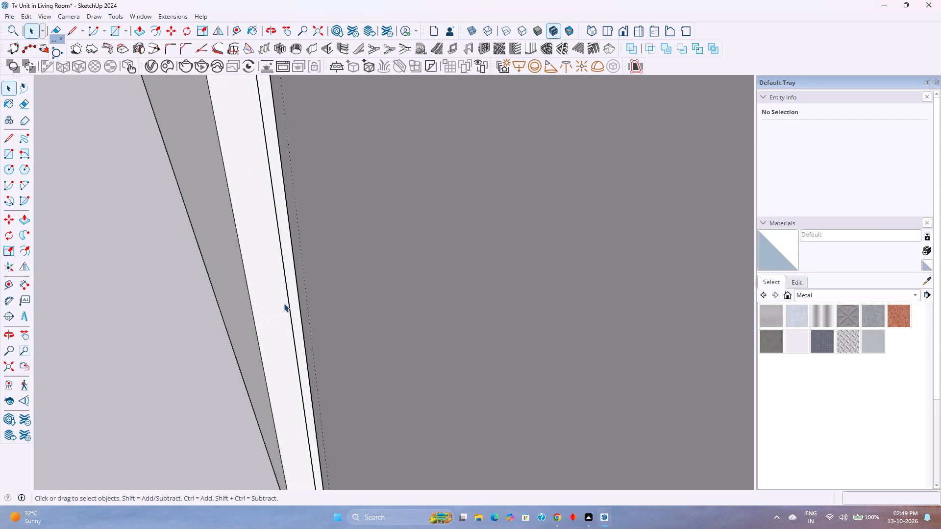
{"action": "scroll", "coordinate": [284, 303], "scroll_direction": "down", "scroll_amount": 3}
{"action": "middle_click_drag", "start_coordinate": [284, 303], "coordinate": [475, 261]}
{"action": "middle_click", "coordinate": [475, 261]}
{"action": "scroll", "coordinate": [475, 261], "scroll_direction": "down", "scroll_amount": 9}
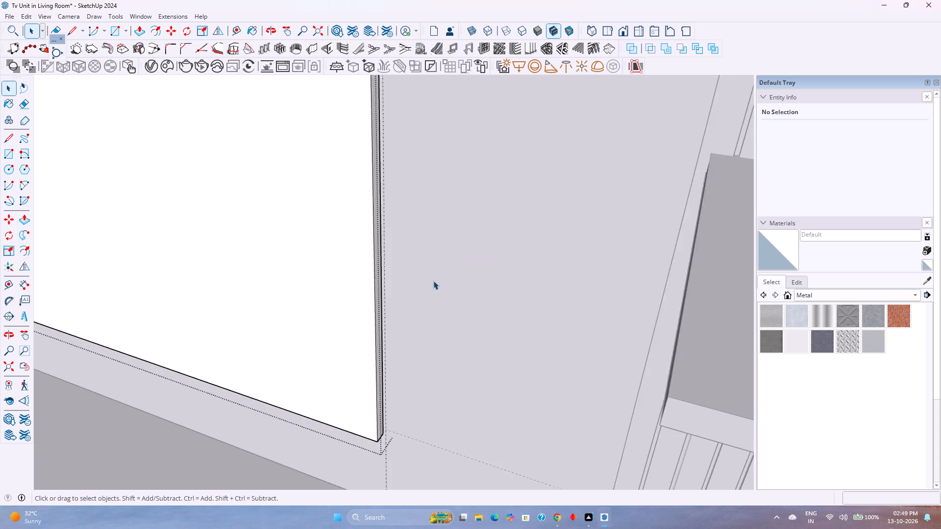
{"action": "triple_click", "coordinate": [384, 291]}
{"action": "triple_click", "coordinate": [384, 291]}
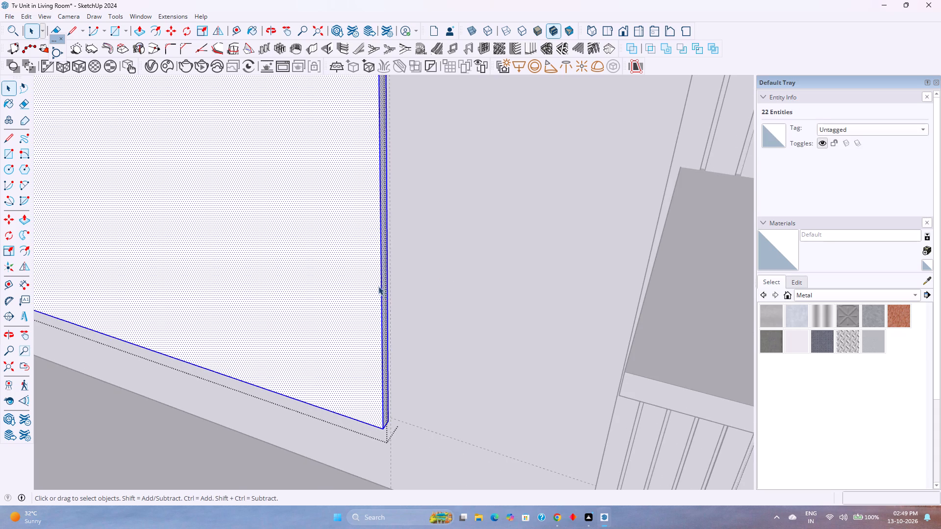
{"action": "middle_click_drag", "start_coordinate": [378, 285], "coordinate": [338, 290]}
{"action": "middle_click", "coordinate": [338, 290]}
{"action": "key", "text": "ctrl+a"}
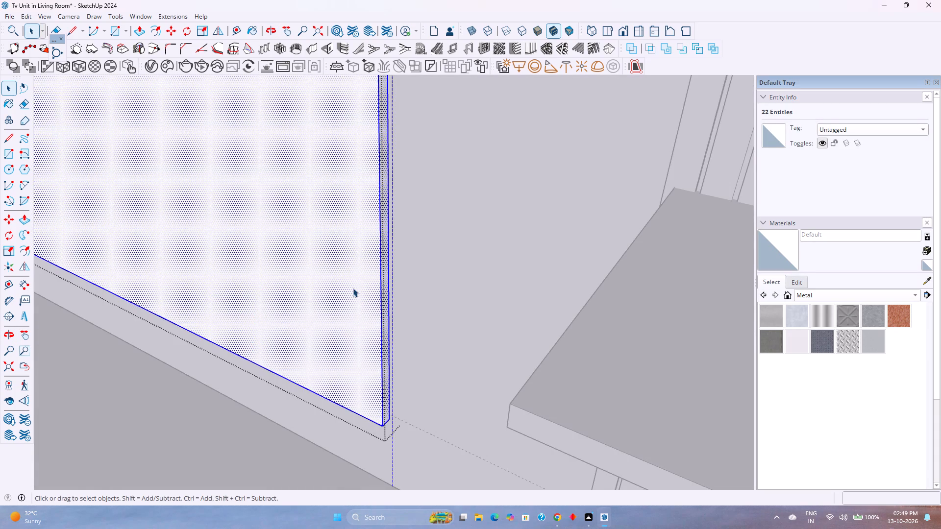
{"action": "scroll", "coordinate": [354, 288], "scroll_direction": "down", "scroll_amount": 3}
{"action": "key", "text": "k"}
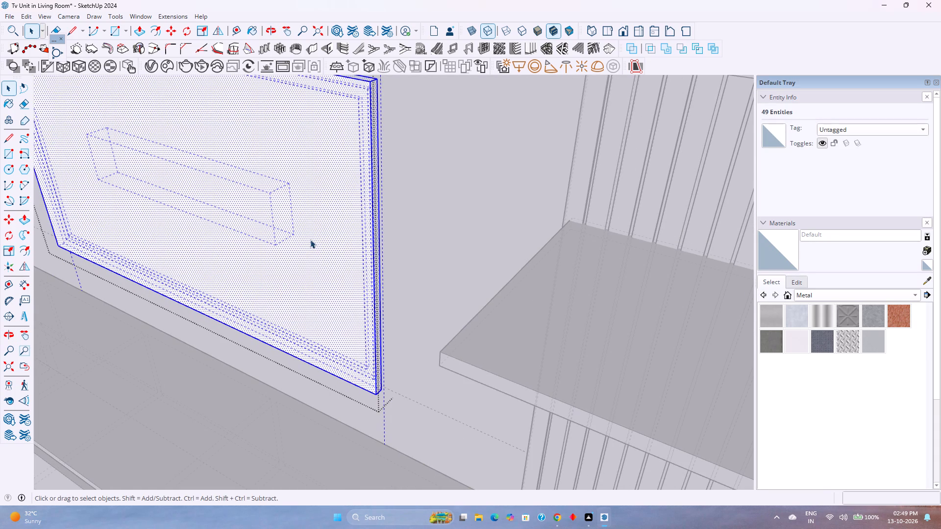
{"action": "key", "text": "m"}
{"action": "left_click", "coordinate": [295, 235]}
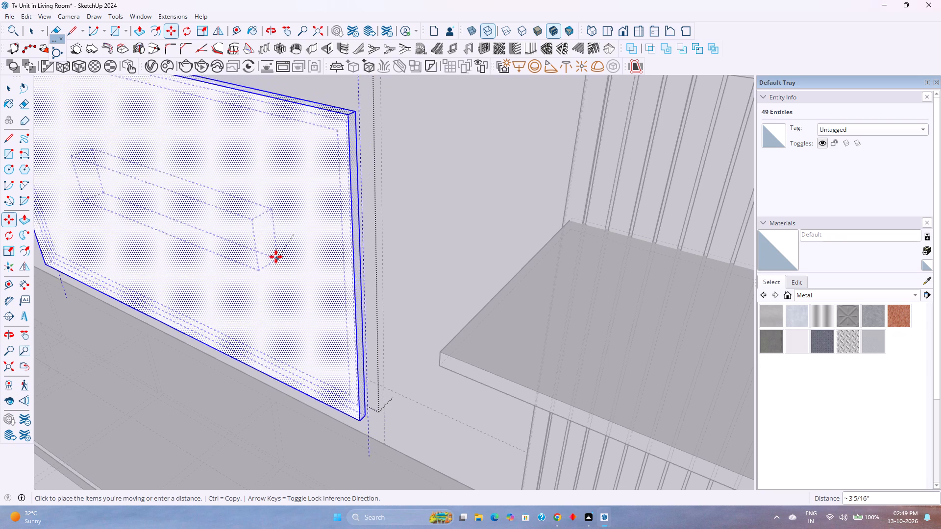
{"action": "key", "text": "Up"}
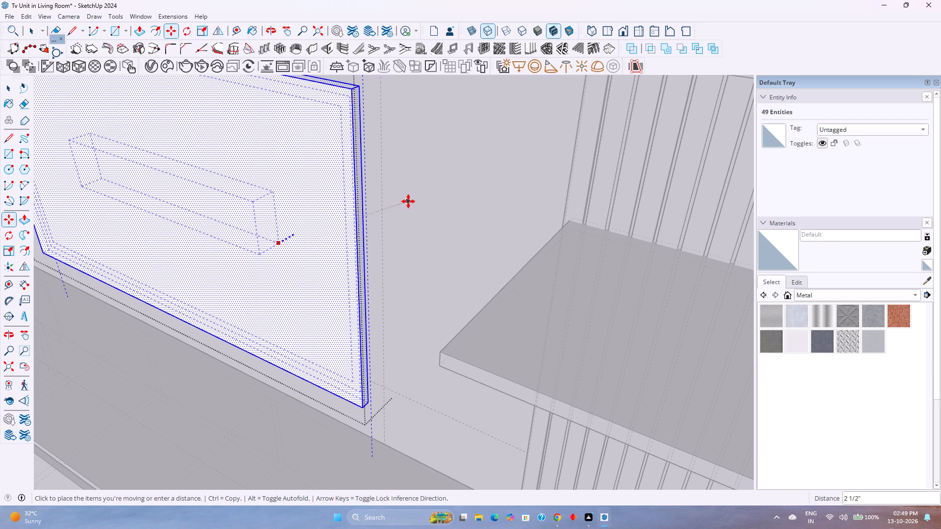
{"action": "left_click", "coordinate": [408, 201]}
{"action": "type", "text": "k"}
{"action": "key", "text": "space"}
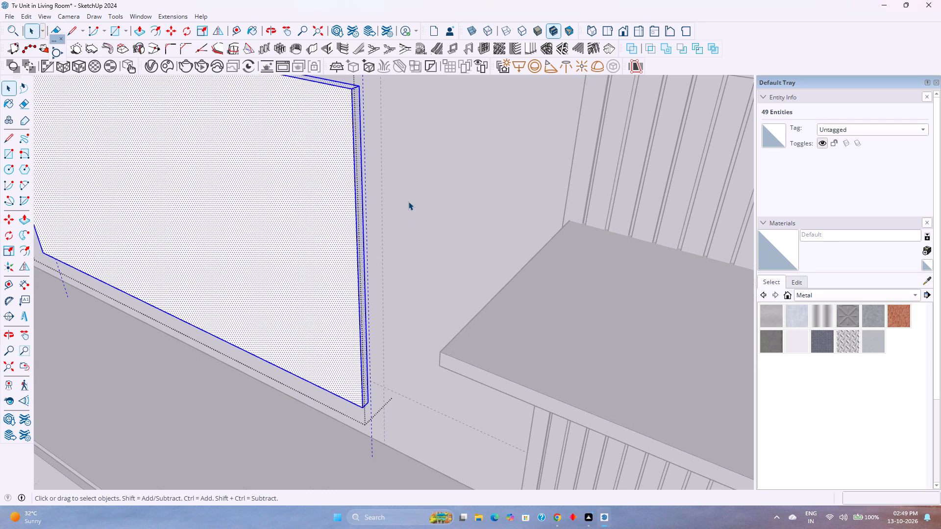
{"action": "key", "text": "Escape"}
Examine the panel's offset from the back wall from the side, and its placement within the whole room.
{"action": "scroll", "coordinate": [408, 201], "scroll_direction": "down", "scroll_amount": 2}
{"action": "middle_click_drag", "start_coordinate": [408, 201], "coordinate": [325, 230]}
{"action": "middle_click_drag", "start_coordinate": [328, 224], "coordinate": [334, 220]}
{"action": "scroll", "coordinate": [394, 233], "scroll_direction": "up", "scroll_amount": 2}
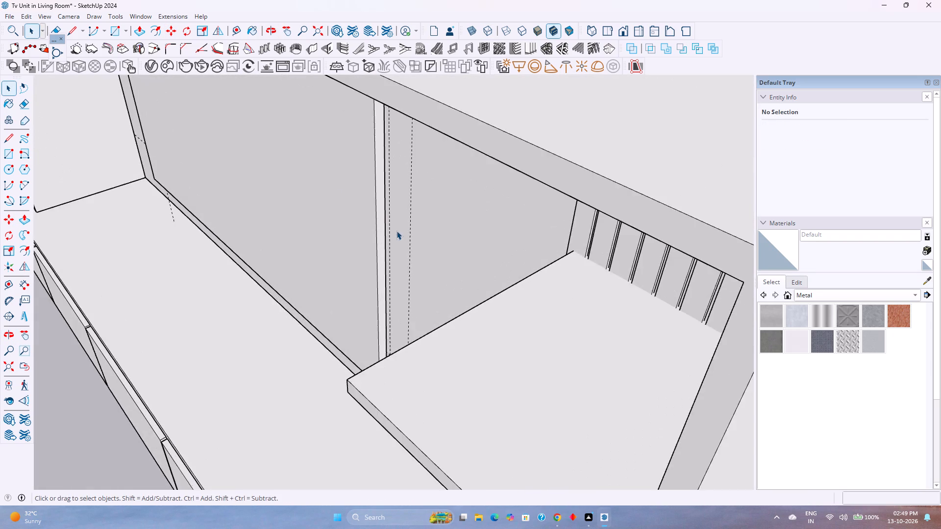
{"action": "scroll", "coordinate": [396, 231], "scroll_direction": "up", "scroll_amount": 7}
{"action": "middle_click_drag", "start_coordinate": [406, 224], "coordinate": [261, 204]}
{"action": "middle_click_drag", "start_coordinate": [267, 202], "coordinate": [274, 201]}
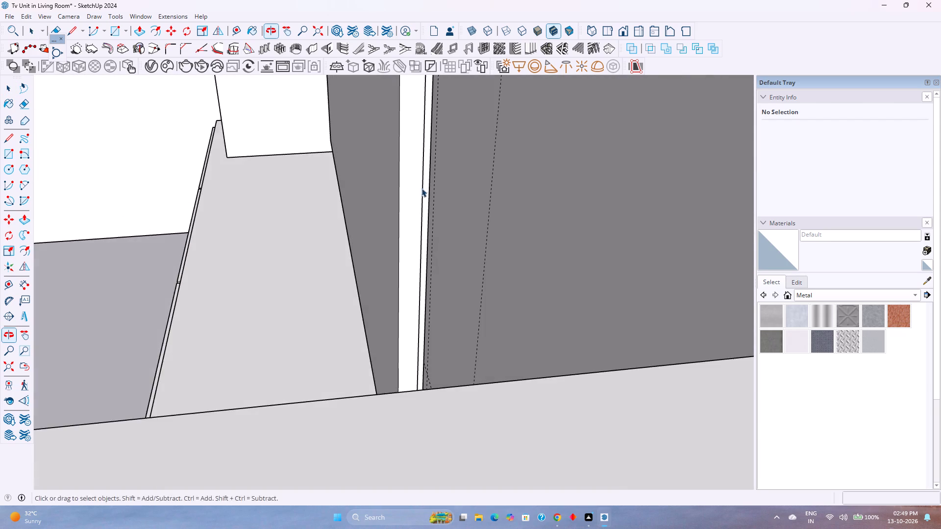
{"action": "middle_click", "coordinate": [423, 188]}
{"action": "scroll", "coordinate": [423, 188], "scroll_direction": "down", "scroll_amount": 6}
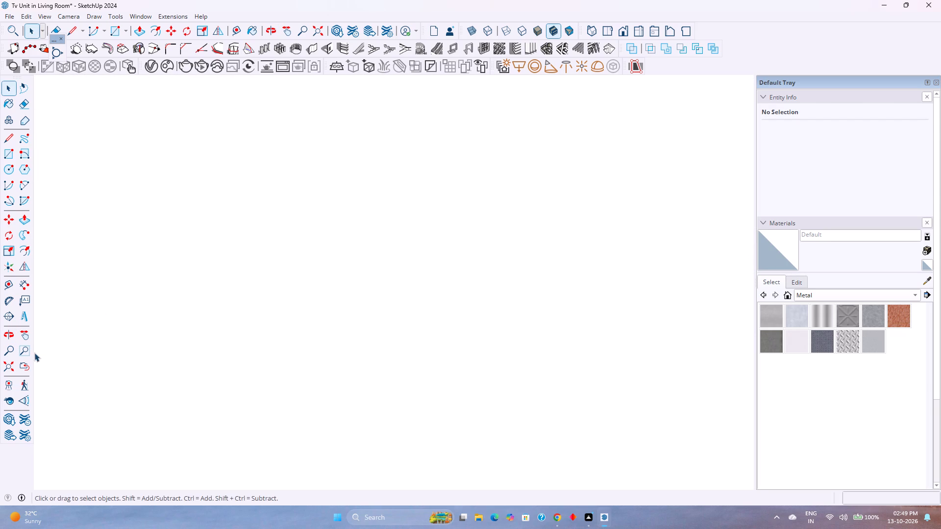
{"action": "left_click", "coordinate": [16, 365]}
{"action": "middle_click_drag", "start_coordinate": [186, 336], "coordinate": [461, 250]}
{"action": "scroll", "coordinate": [461, 250], "scroll_direction": "down", "scroll_amount": 1}
{"action": "scroll", "coordinate": [435, 211], "scroll_direction": "up", "scroll_amount": 2}
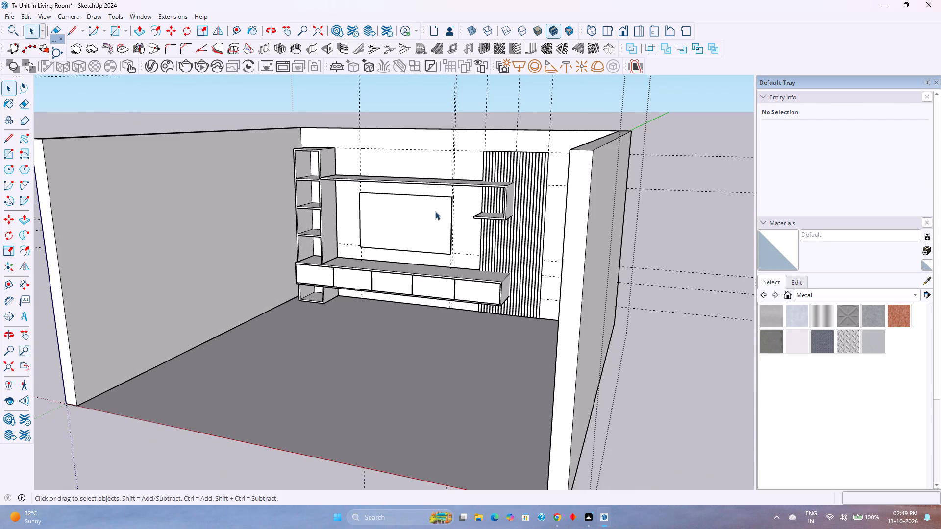
Delete all the guides in the model.
{"action": "left_click", "coordinate": [30, 14]}
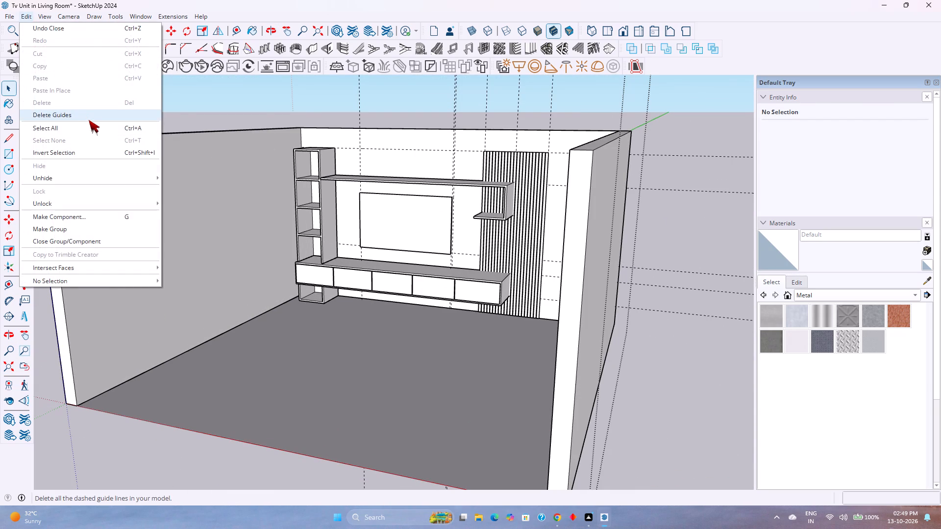
{"action": "left_click", "coordinate": [89, 119]}
Set the standard front view facing the TV wall and save the model.
{"action": "middle_click_drag", "start_coordinate": [270, 207], "coordinate": [402, 217]}
{"action": "middle_click", "coordinate": [401, 215]}
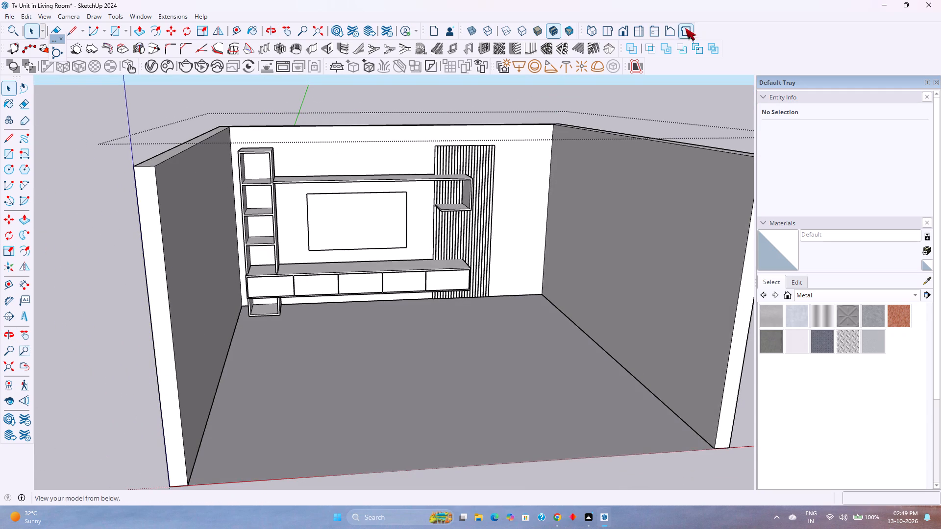
{"action": "left_click", "coordinate": [625, 34]}
{"action": "scroll", "coordinate": [396, 273], "scroll_direction": "up", "scroll_amount": 4}
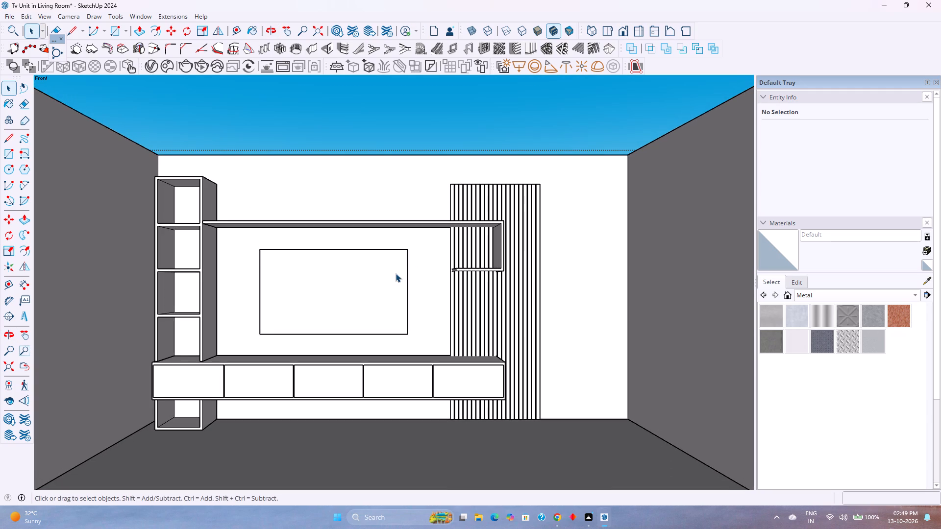
{"action": "middle_click_drag", "start_coordinate": [396, 274], "coordinate": [439, 247], "text": "shift"}
{"action": "middle_click_drag", "start_coordinate": [439, 248], "coordinate": [438, 257]}
{"action": "middle_click", "coordinate": [438, 257]}
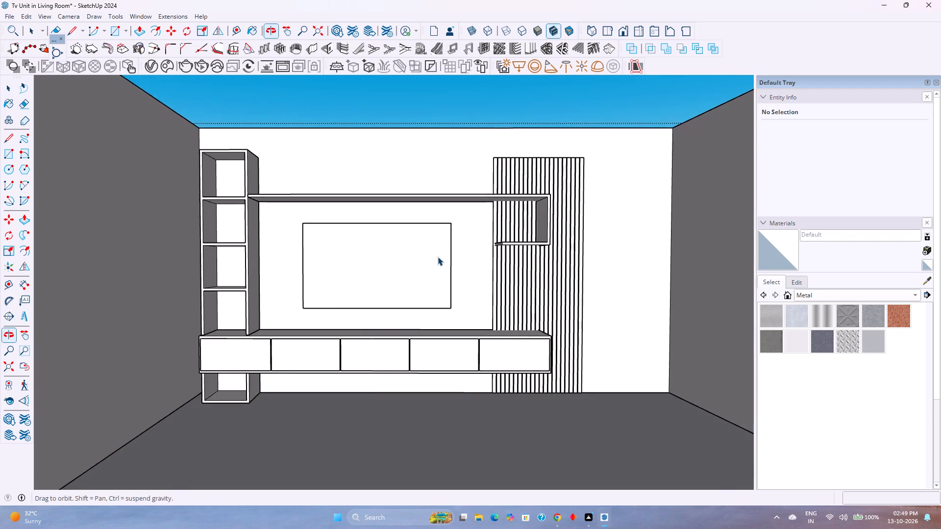
{"action": "middle_click", "coordinate": [438, 257]}
{"action": "key", "text": "ctrl+s"}
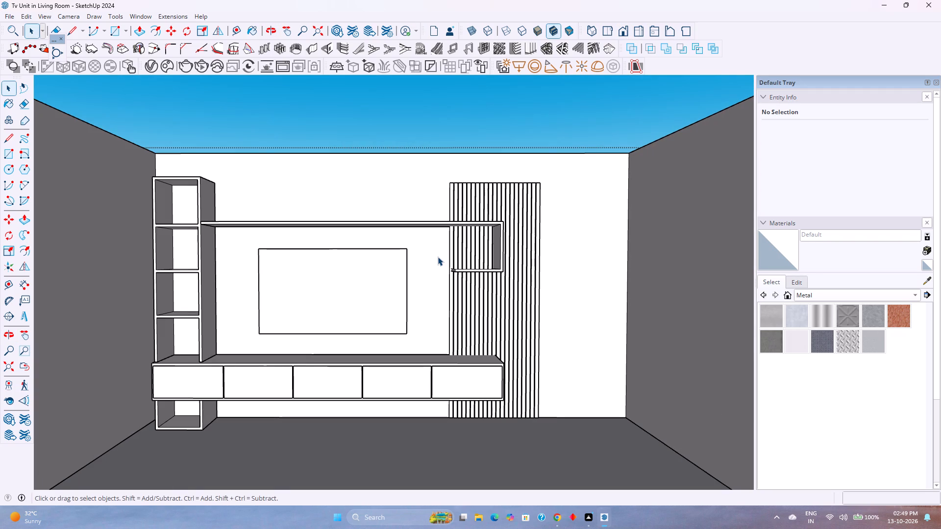
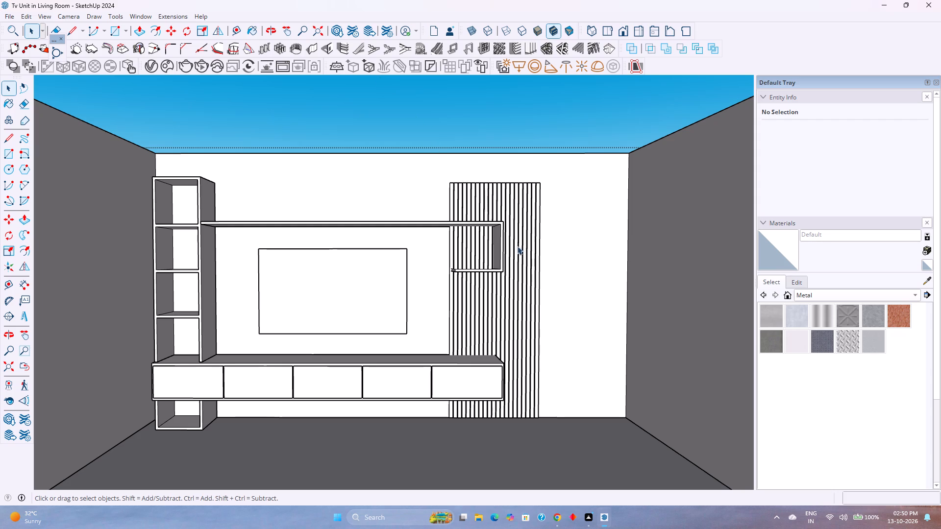
Examine the tall shelf column, the long shelf and the slatted panel around the TV from the front and from below.
{"action": "scroll", "coordinate": [293, 257], "scroll_direction": "down", "scroll_amount": 3}
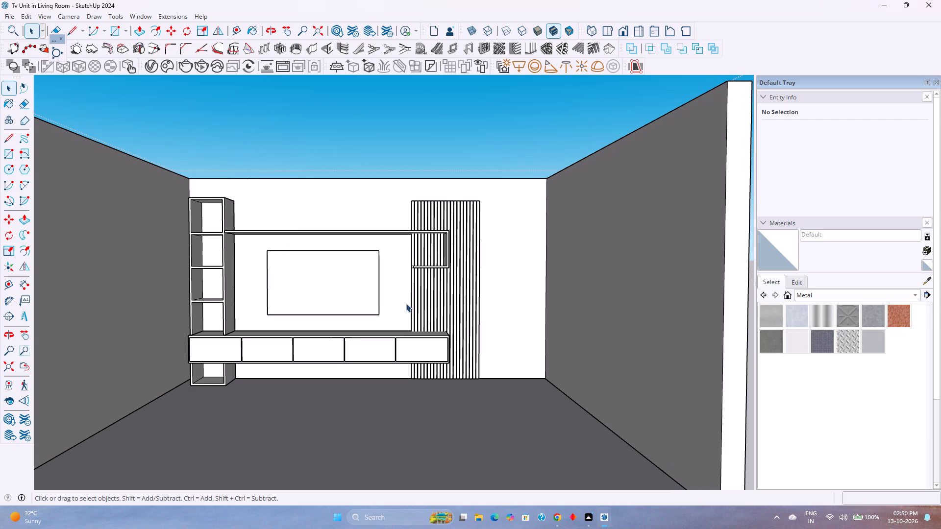
{"action": "middle_click_drag", "start_coordinate": [431, 309], "coordinate": [435, 343]}
{"action": "middle_click", "coordinate": [435, 334]}
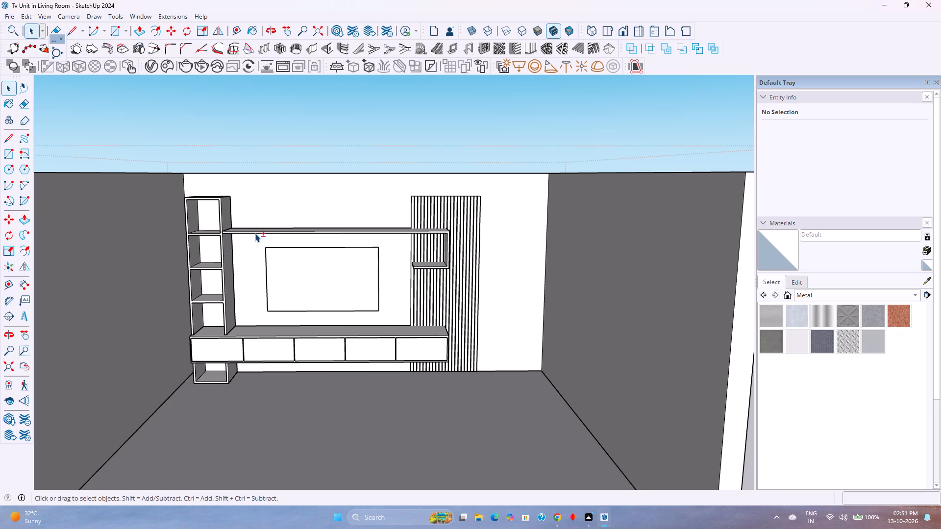
{"action": "middle_click_drag", "start_coordinate": [257, 235], "coordinate": [275, 301], "text": "shift"}
{"action": "middle_click_drag", "start_coordinate": [264, 345], "coordinate": [265, 293]}
{"action": "scroll", "coordinate": [208, 278], "scroll_direction": "up", "scroll_amount": 6}
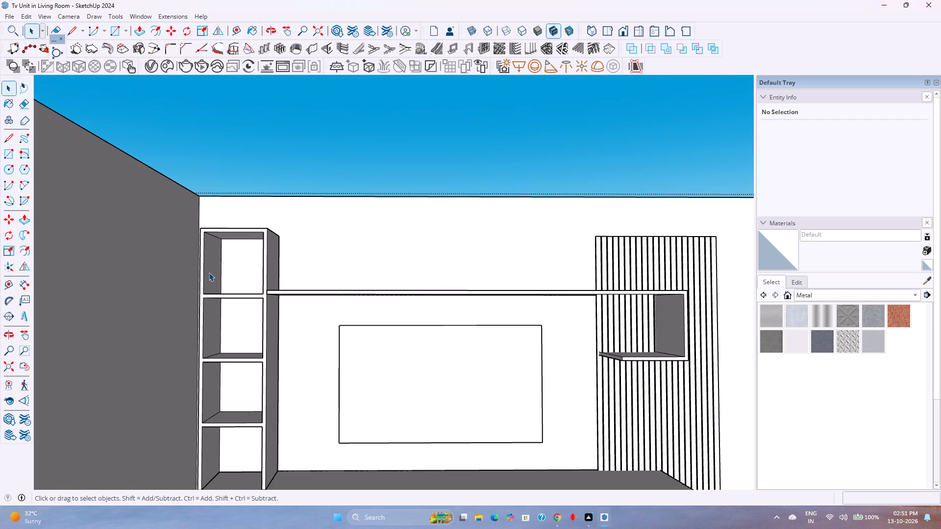
{"action": "middle_click_drag", "start_coordinate": [216, 275], "coordinate": [235, 229]}
{"action": "middle_click_drag", "start_coordinate": [238, 227], "coordinate": [243, 217]}
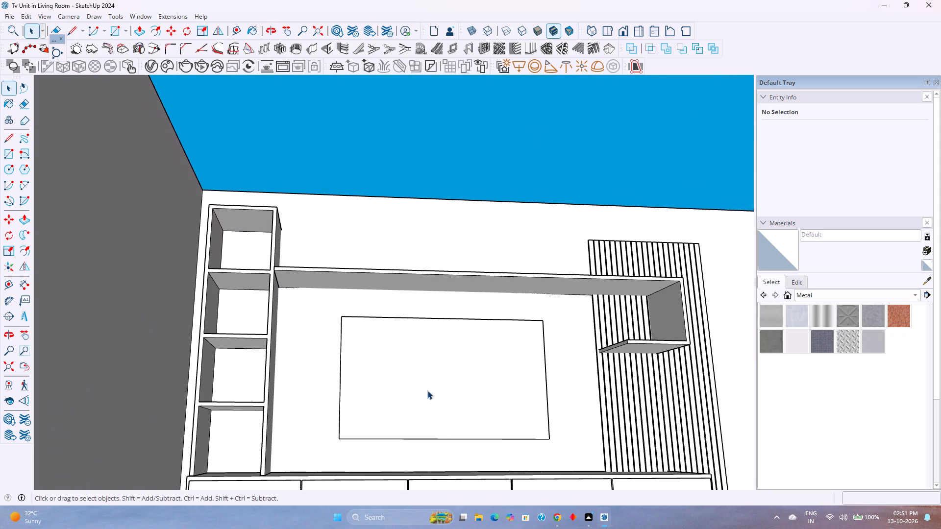
{"action": "middle_click_drag", "start_coordinate": [427, 390], "coordinate": [379, 358]}
{"action": "middle_click", "coordinate": [376, 356]}
{"action": "middle_click", "coordinate": [376, 356]}
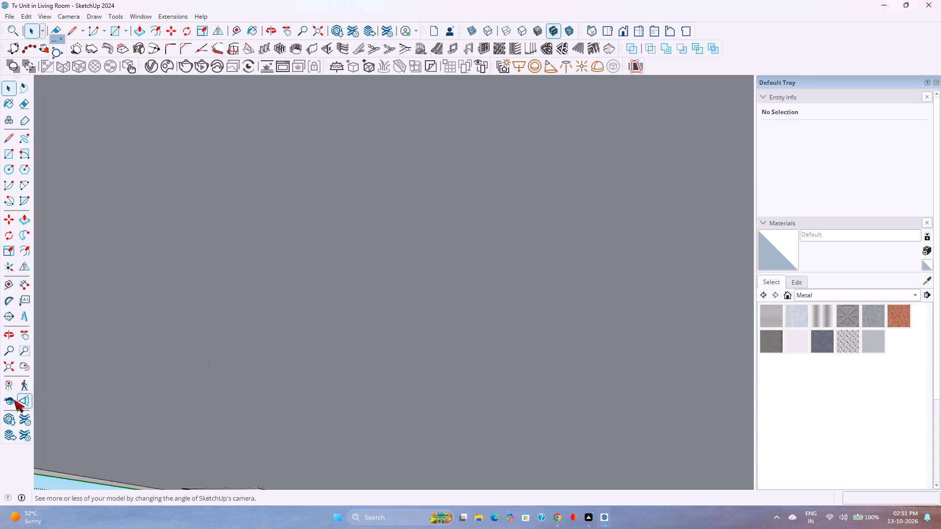
Open the TV unit group for editing and select the long shelf group inside it.
{"action": "left_click", "coordinate": [12, 370]}
{"action": "scroll", "coordinate": [270, 309], "scroll_direction": "up", "scroll_amount": 7}
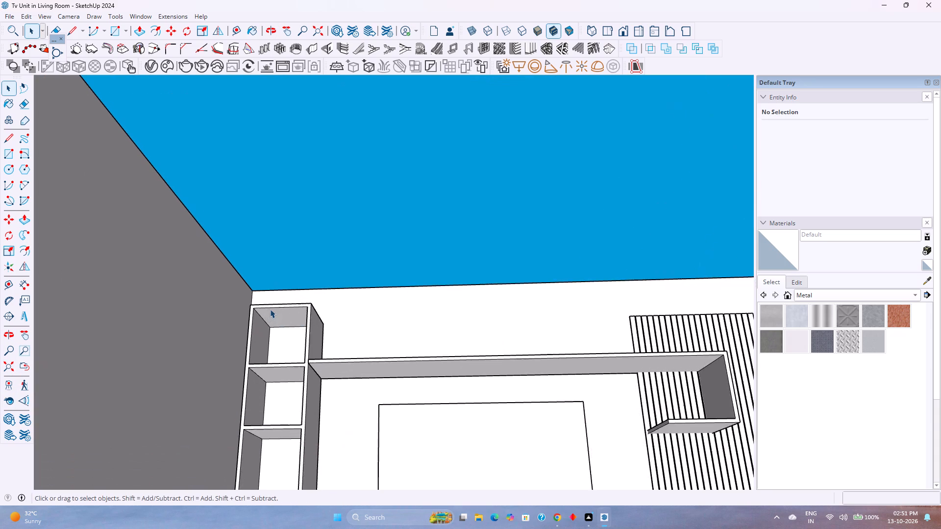
{"action": "scroll", "coordinate": [270, 309], "scroll_direction": "up", "scroll_amount": 12}
{"action": "middle_click_drag", "start_coordinate": [267, 330], "coordinate": [299, 328]}
{"action": "middle_click", "coordinate": [299, 328]}
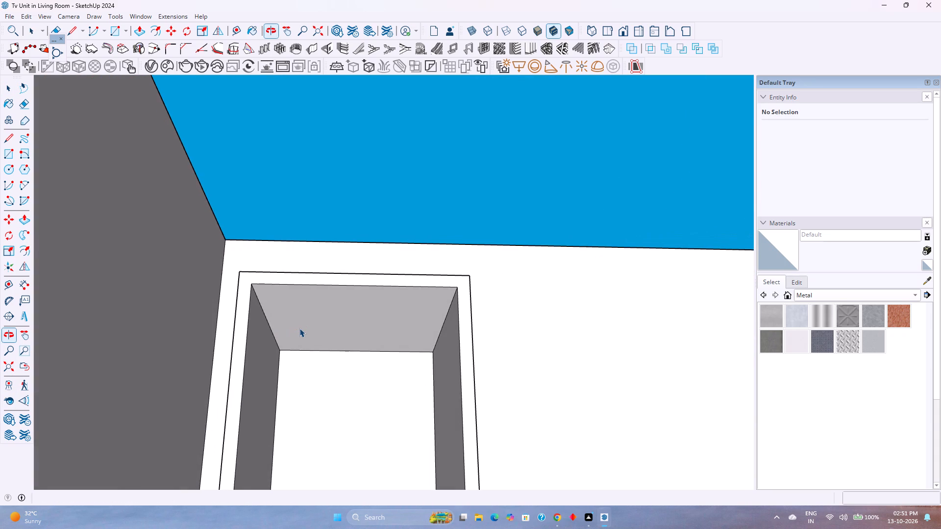
{"action": "double_click", "coordinate": [323, 299]}
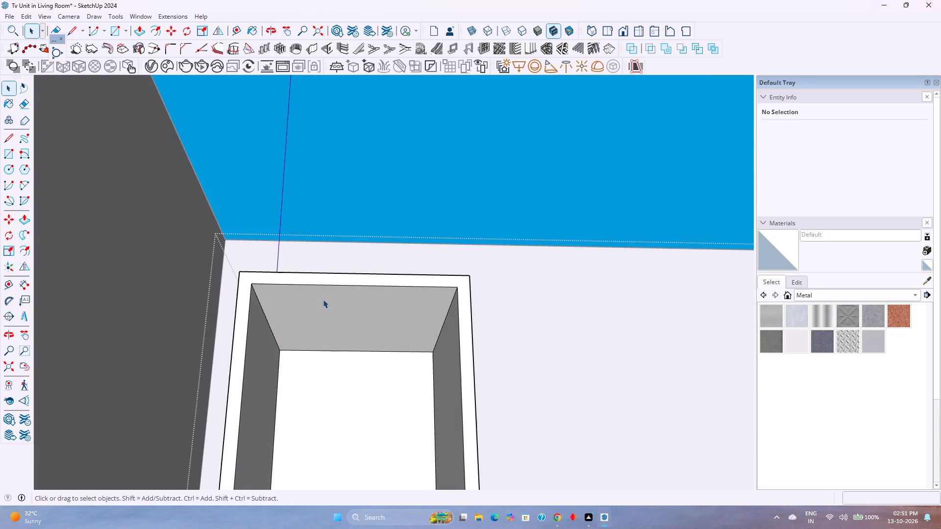
{"action": "scroll", "coordinate": [370, 310], "scroll_direction": "down", "scroll_amount": 3}
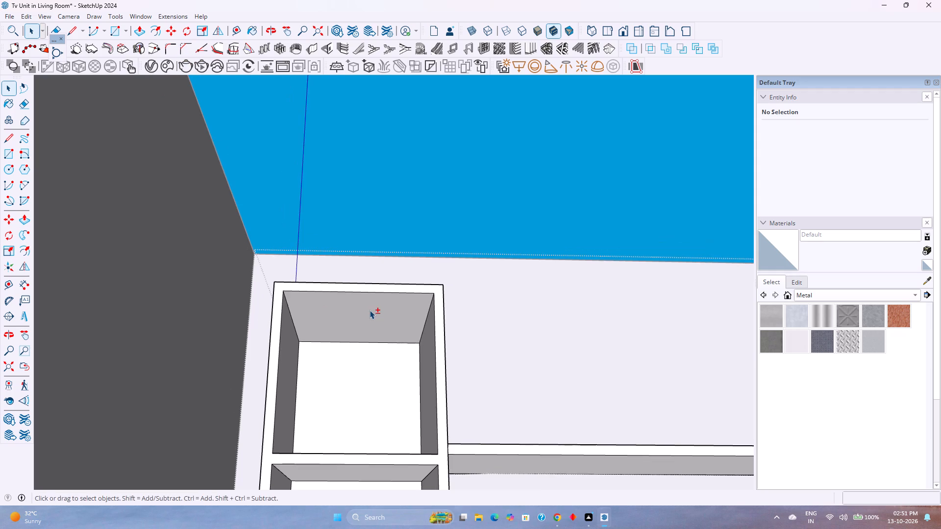
{"action": "middle_click_drag", "start_coordinate": [370, 310], "coordinate": [255, 334], "text": "shift"}
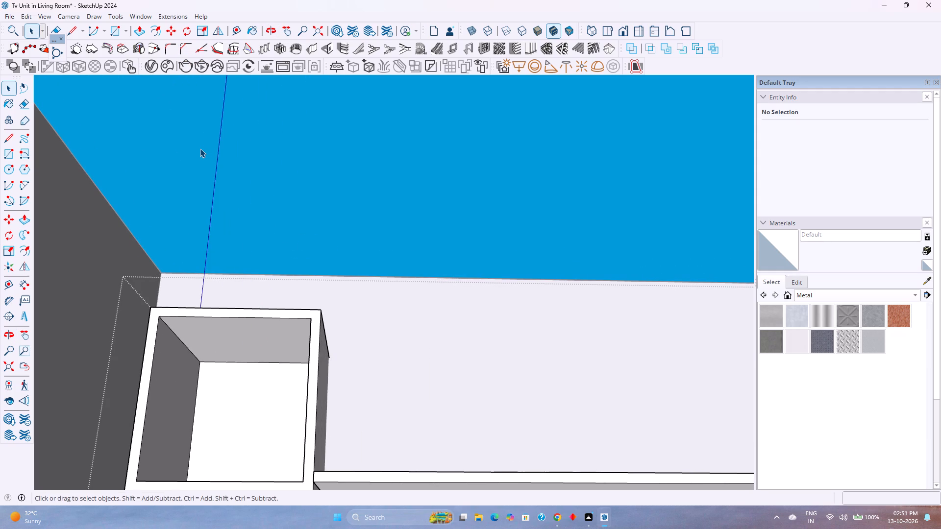
{"action": "scroll", "coordinate": [200, 148], "scroll_direction": "down", "scroll_amount": 15}
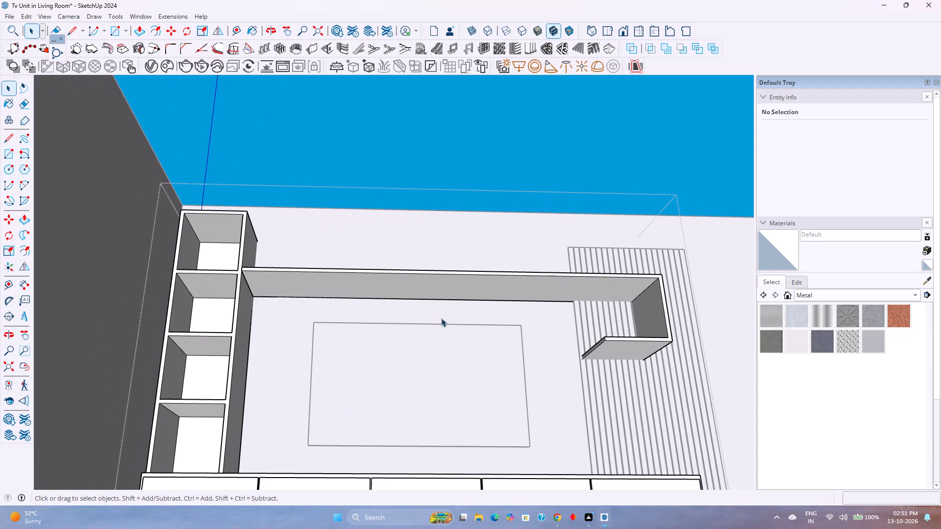
{"action": "left_click", "coordinate": [619, 349]}
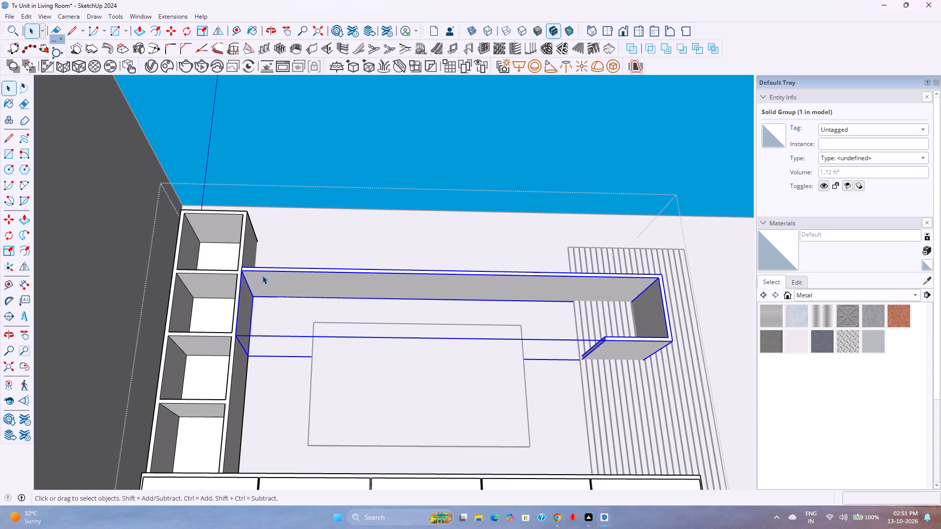
Place a guide 1" in front of the rear edge of the ceiling in the tall shelf column's top compartment.
{"action": "scroll", "coordinate": [199, 210], "scroll_direction": "up", "scroll_amount": 3}
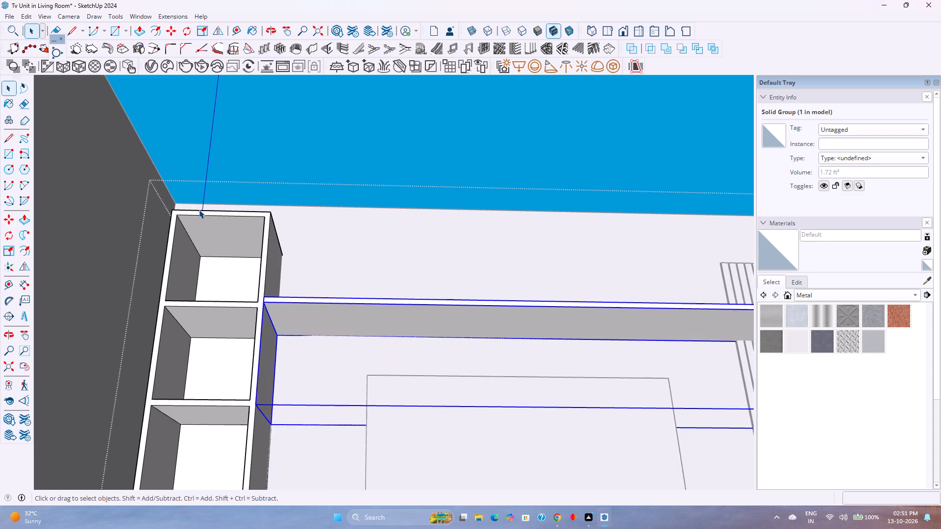
{"action": "scroll", "coordinate": [199, 210], "scroll_direction": "up", "scroll_amount": 9}
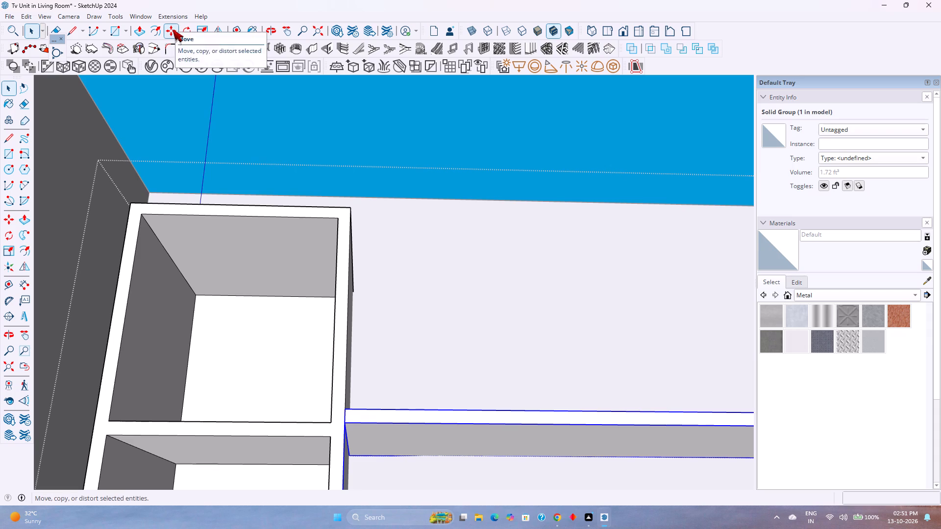
{"action": "left_click", "coordinate": [234, 30]}
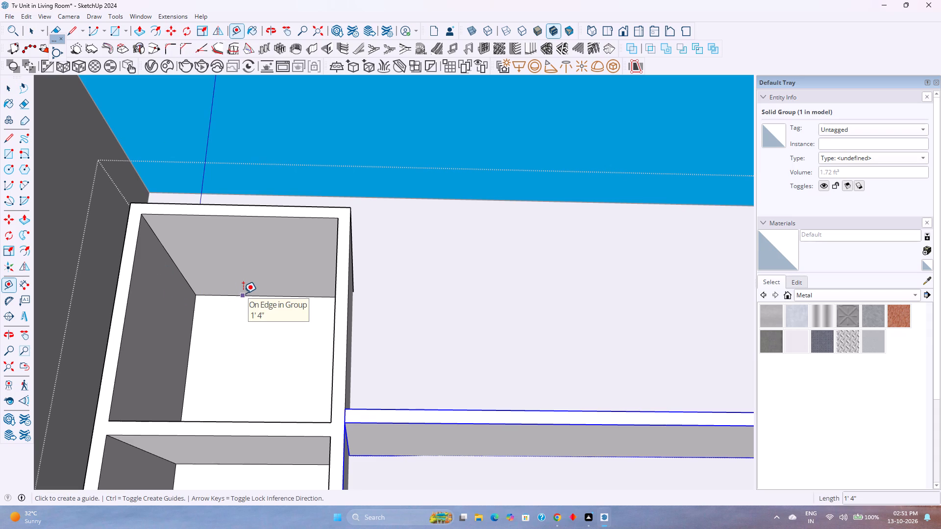
{"action": "left_click", "coordinate": [243, 293]}
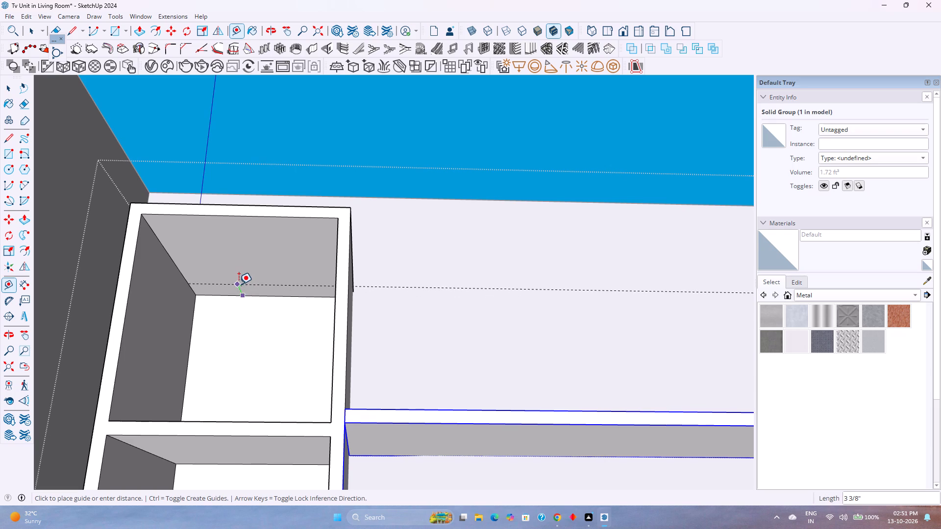
{"action": "key", "text": "1"}
{"action": "key", "text": "Return"}
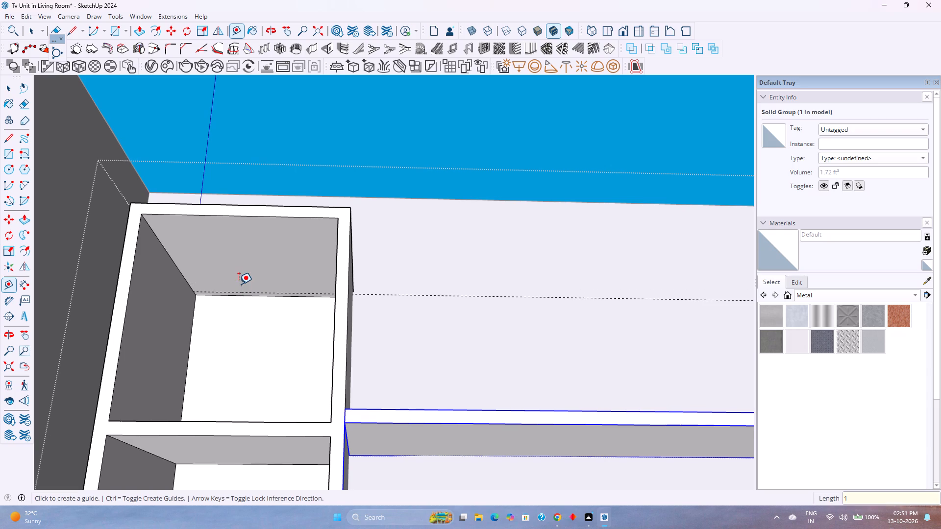
Draw a 1" by 1' 4" rectangle on the top compartment's ceiling, from its rear corner to the guide at the opposite side.
{"action": "middle_click_drag", "start_coordinate": [239, 284], "coordinate": [297, 289]}
{"action": "scroll", "coordinate": [296, 291], "scroll_direction": "up", "scroll_amount": 5}
{"action": "middle_click_drag", "start_coordinate": [297, 300], "coordinate": [262, 281]}
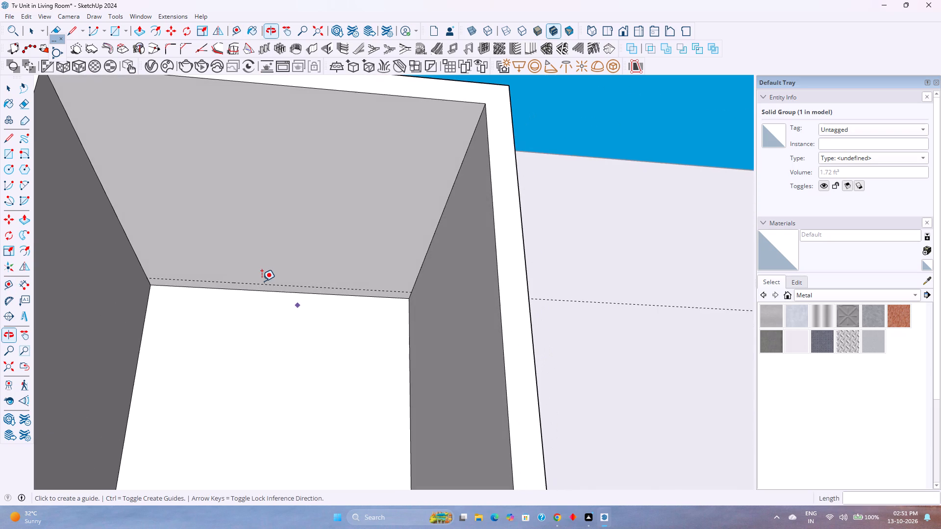
{"action": "left_click", "coordinate": [114, 33]}
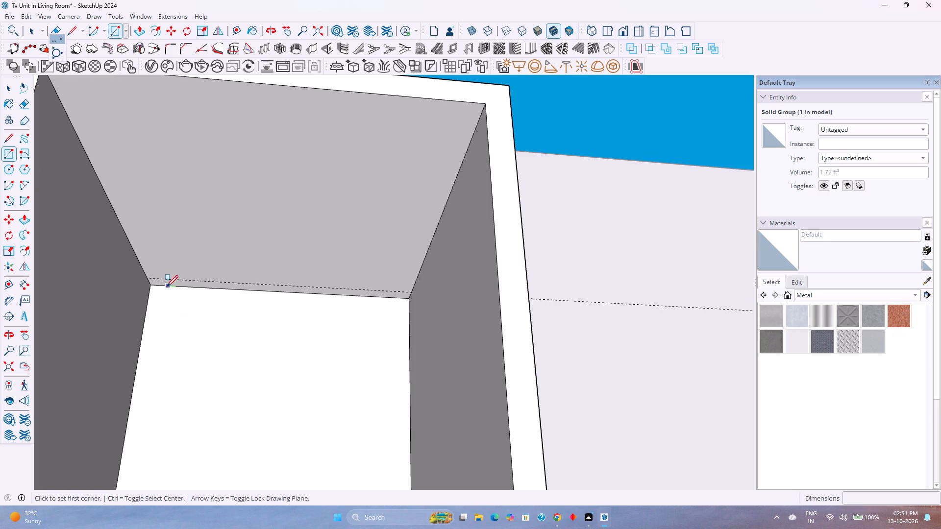
{"action": "left_click", "coordinate": [151, 284]}
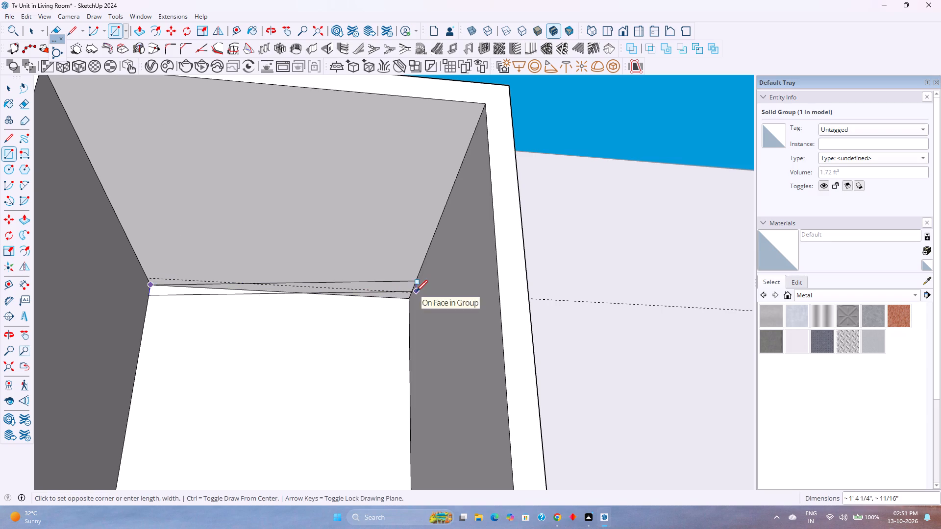
{"action": "scroll", "coordinate": [413, 291], "scroll_direction": "up", "scroll_amount": 9}
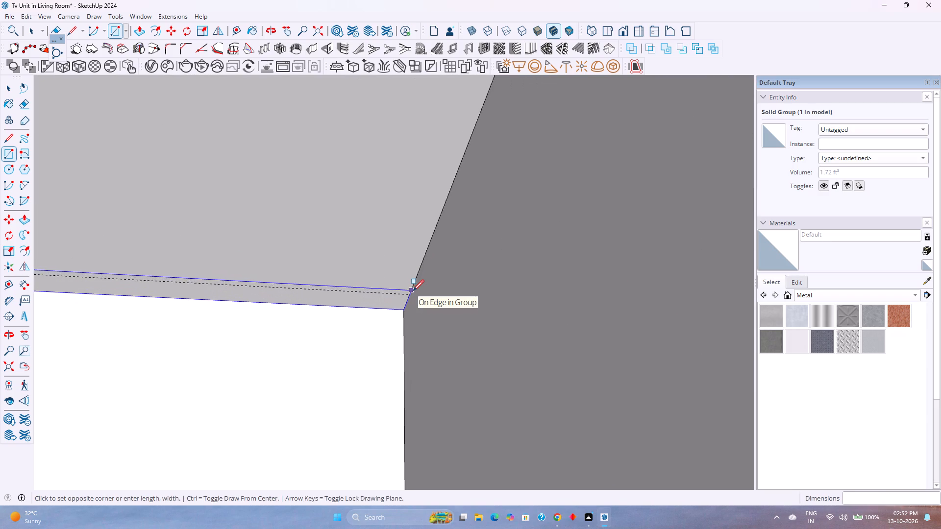
{"action": "left_click", "coordinate": [409, 295]}
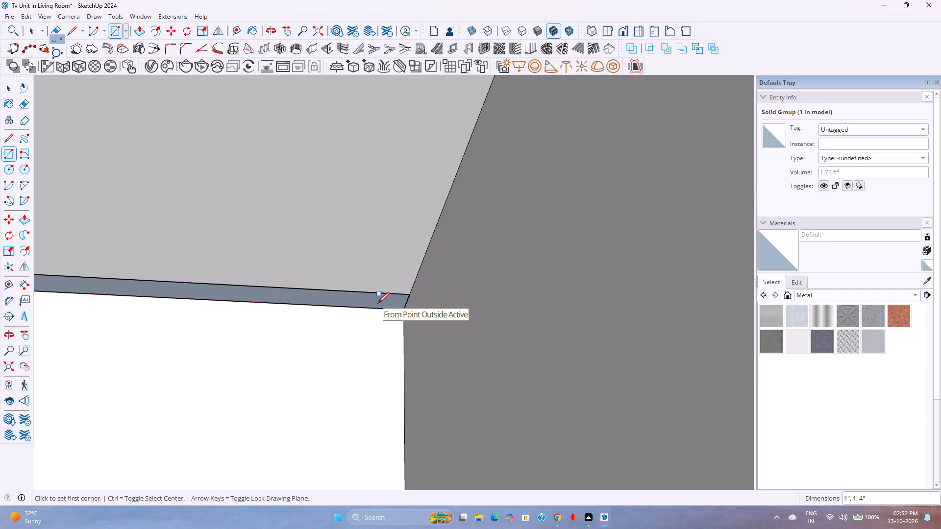
Copy the thin rectangle with its edges 2' straight up along the vertical axis, out of the top compartment.
{"action": "middle_click_drag", "start_coordinate": [378, 303], "coordinate": [313, 255]}
{"action": "middle_click_drag", "start_coordinate": [313, 255], "coordinate": [380, 299]}
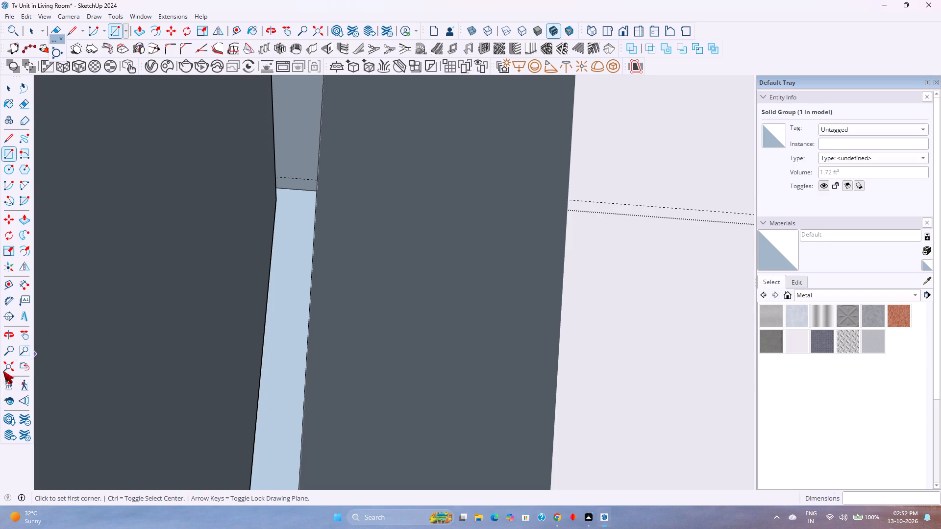
{"action": "left_click", "coordinate": [5, 364]}
{"action": "scroll", "coordinate": [212, 303], "scroll_direction": "up", "scroll_amount": 9}
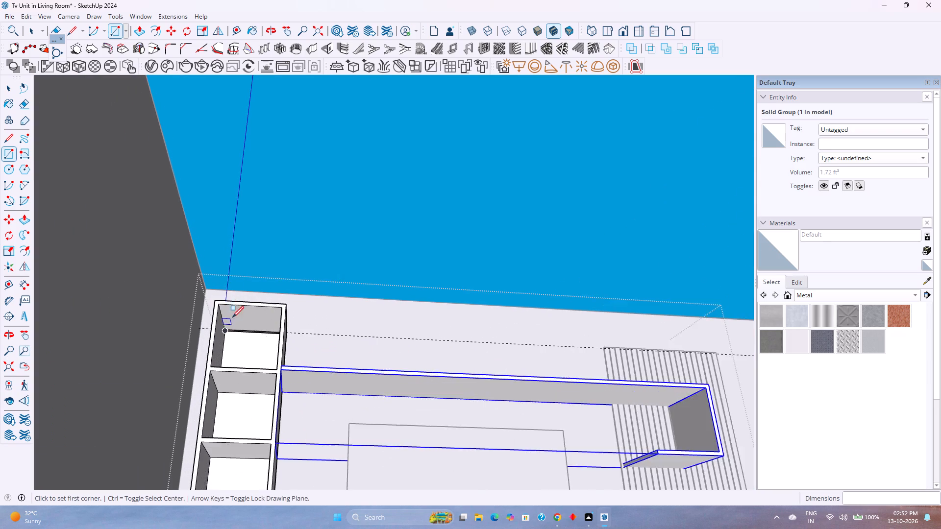
{"action": "scroll", "coordinate": [232, 317], "scroll_direction": "up", "scroll_amount": 15}
{"action": "key", "text": "m"}
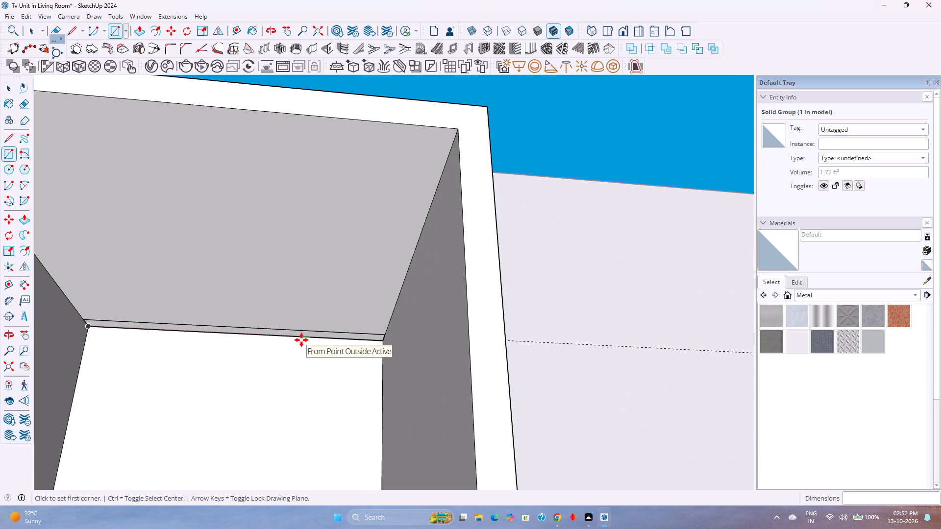
{"action": "key", "text": "space"}
{"action": "scroll", "coordinate": [372, 341], "scroll_direction": "up", "scroll_amount": 6}
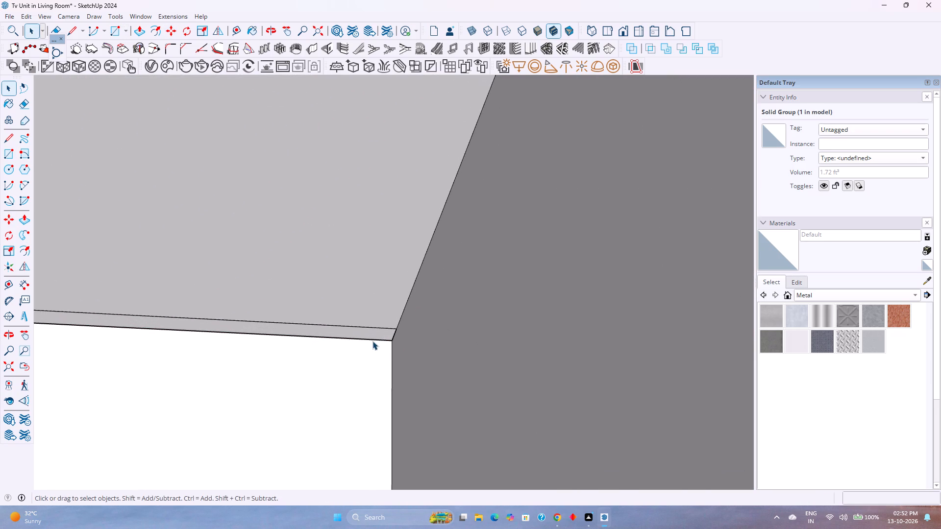
{"action": "double_click", "coordinate": [372, 335]}
{"action": "key", "text": "m"}
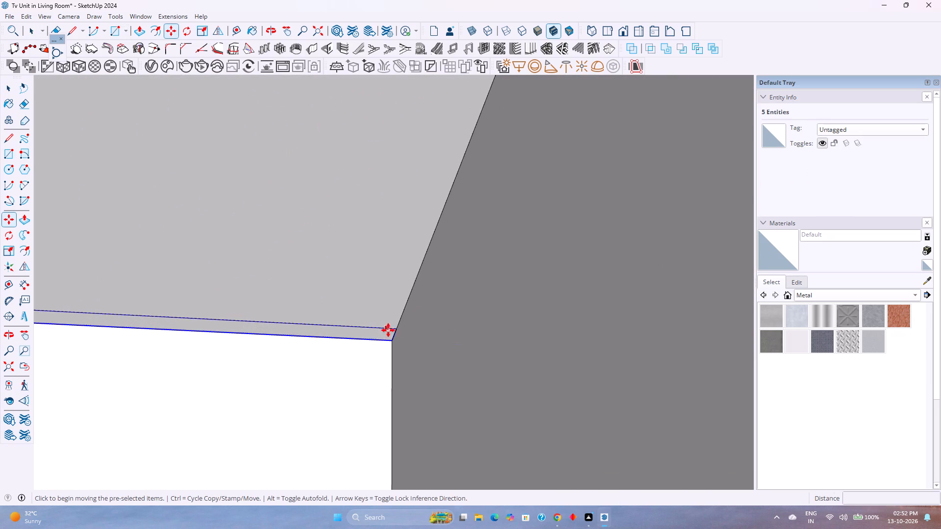
{"action": "left_click", "coordinate": [393, 329]}
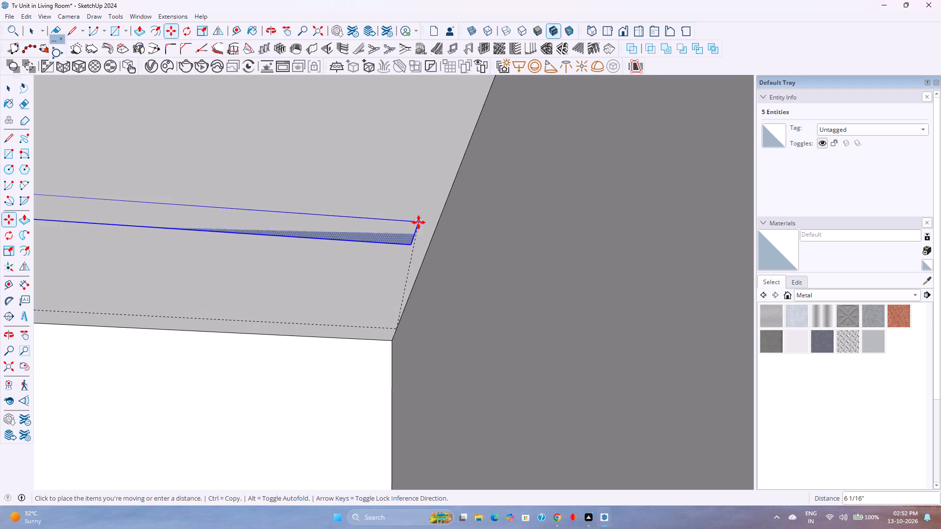
{"action": "scroll", "coordinate": [419, 222], "scroll_direction": "down", "scroll_amount": 13}
{"action": "scroll", "coordinate": [419, 222], "scroll_direction": "up", "scroll_amount": 1}
{"action": "middle_click_drag", "start_coordinate": [419, 226], "coordinate": [411, 418], "text": "shift"}
{"action": "middle_click", "coordinate": [411, 418], "text": "shift"}
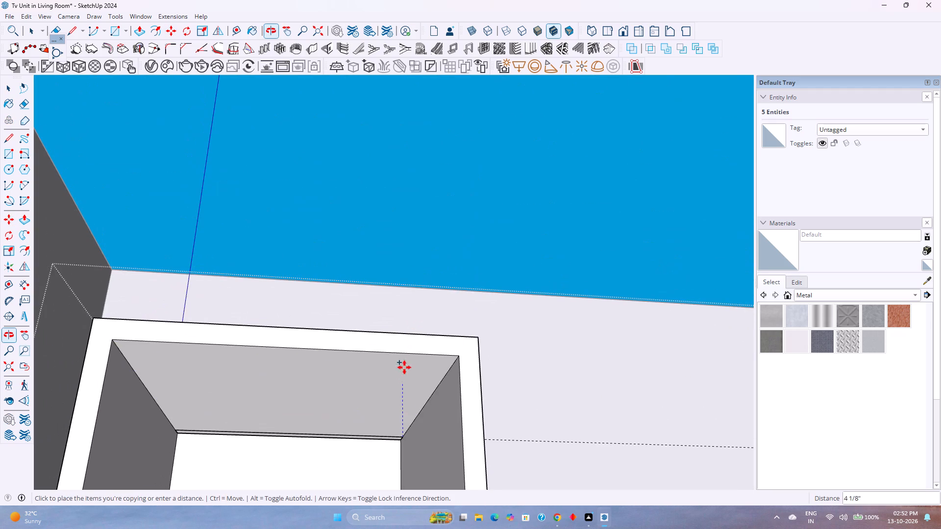
{"action": "key", "text": "Up"}
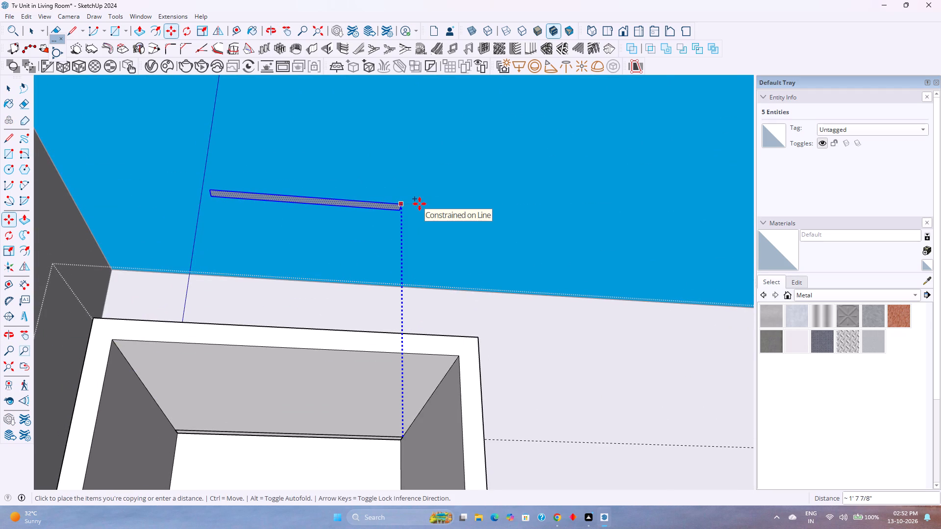
{"action": "type", "text": "2'"}
{"action": "key", "text": "Return"}
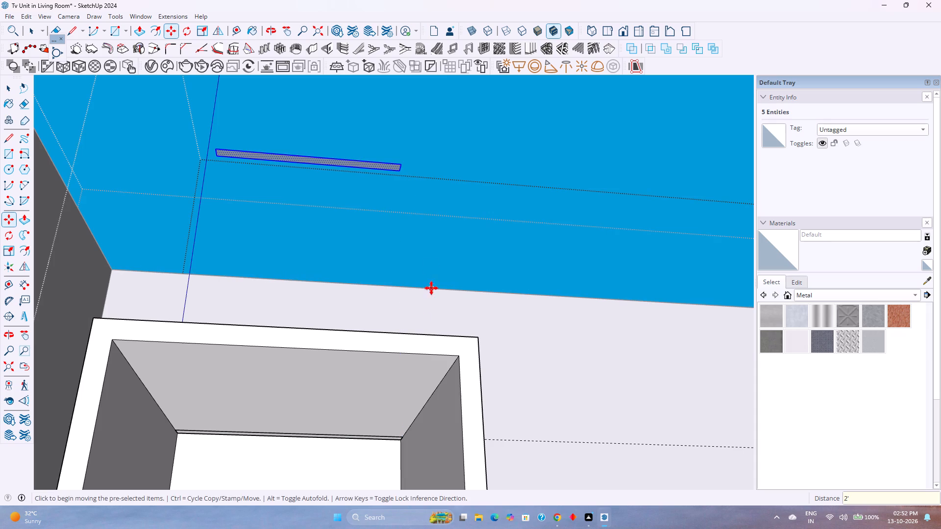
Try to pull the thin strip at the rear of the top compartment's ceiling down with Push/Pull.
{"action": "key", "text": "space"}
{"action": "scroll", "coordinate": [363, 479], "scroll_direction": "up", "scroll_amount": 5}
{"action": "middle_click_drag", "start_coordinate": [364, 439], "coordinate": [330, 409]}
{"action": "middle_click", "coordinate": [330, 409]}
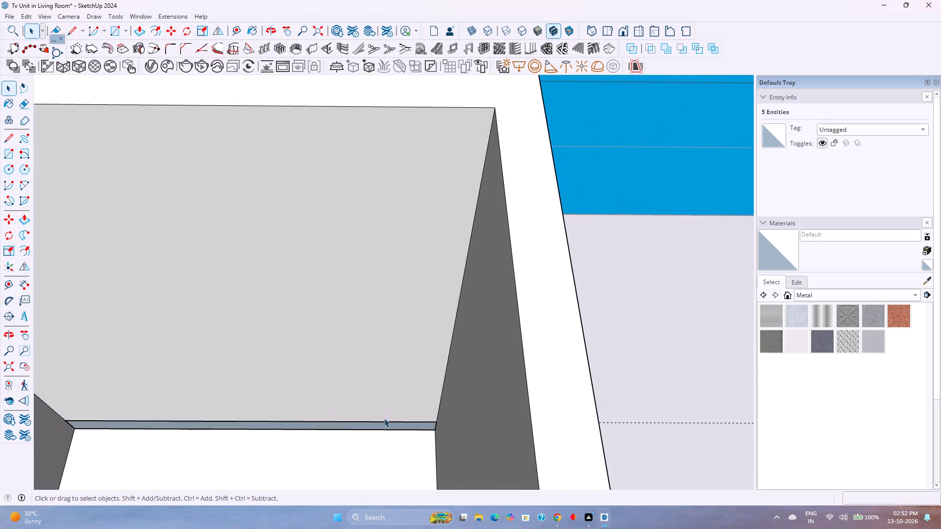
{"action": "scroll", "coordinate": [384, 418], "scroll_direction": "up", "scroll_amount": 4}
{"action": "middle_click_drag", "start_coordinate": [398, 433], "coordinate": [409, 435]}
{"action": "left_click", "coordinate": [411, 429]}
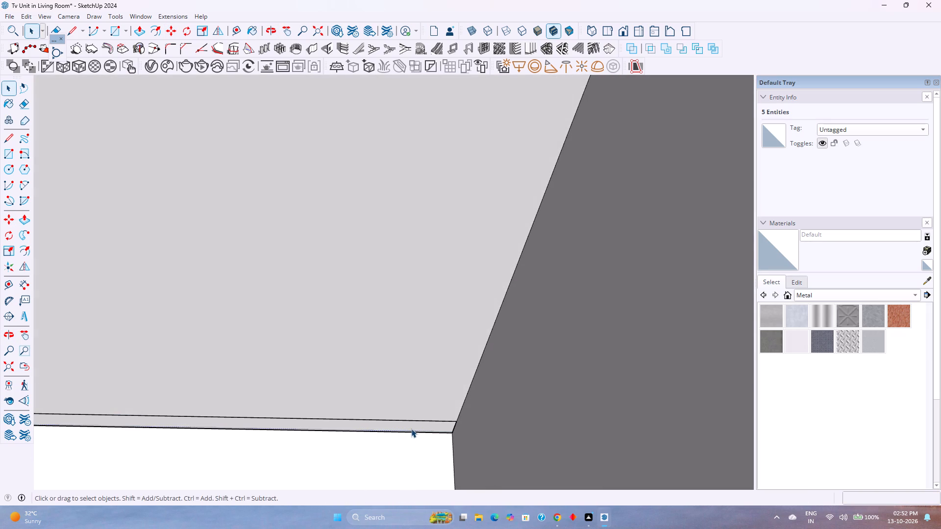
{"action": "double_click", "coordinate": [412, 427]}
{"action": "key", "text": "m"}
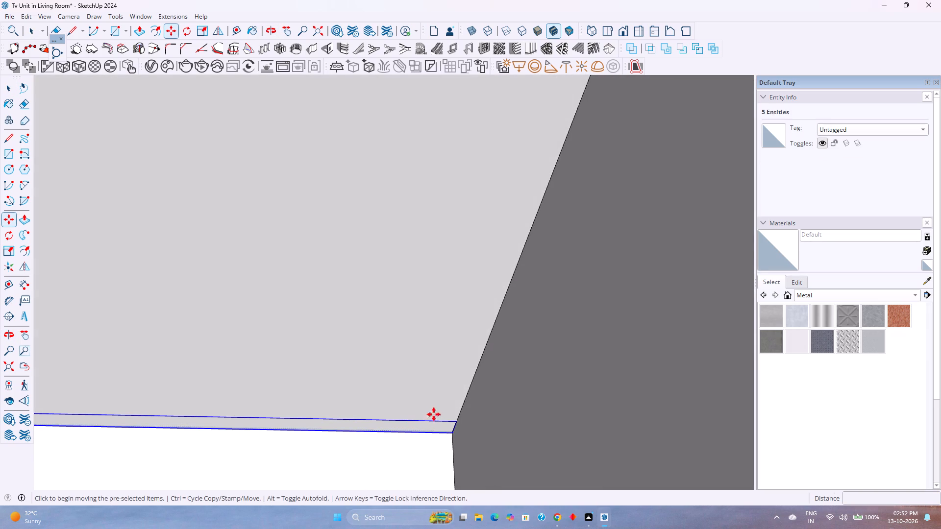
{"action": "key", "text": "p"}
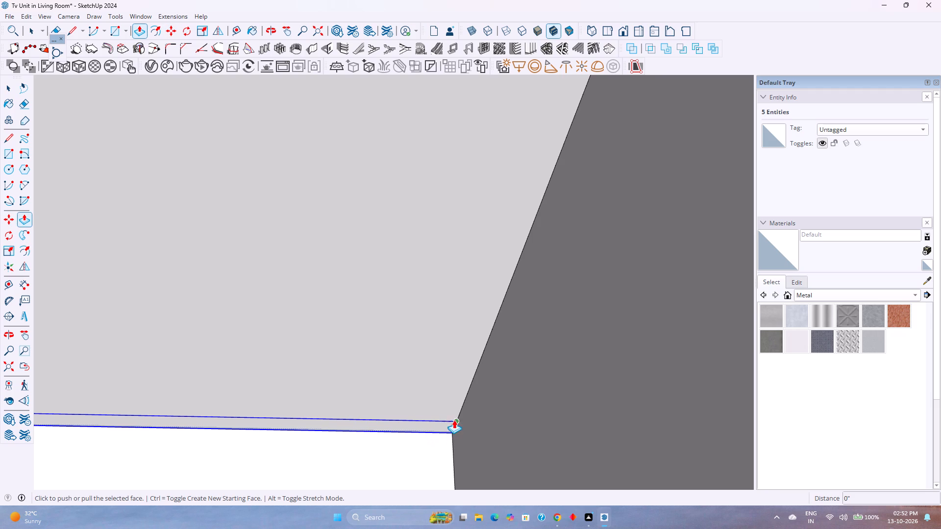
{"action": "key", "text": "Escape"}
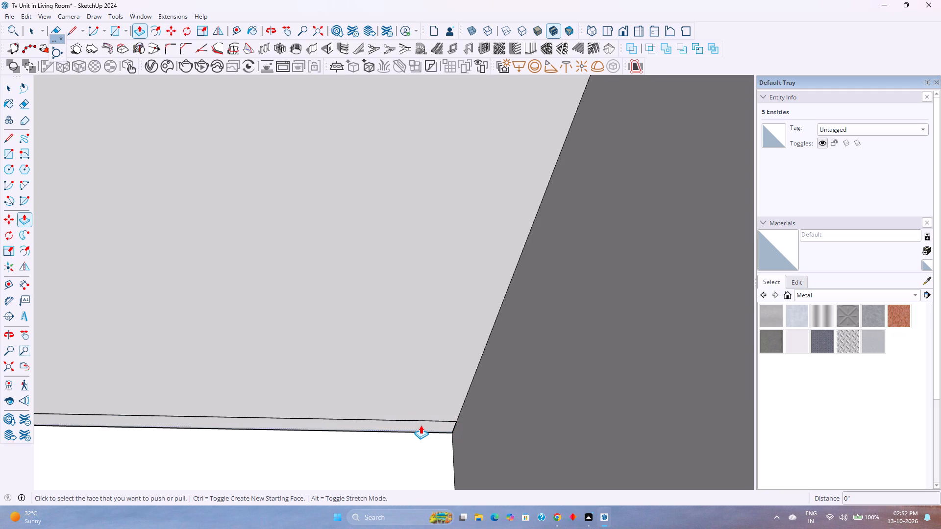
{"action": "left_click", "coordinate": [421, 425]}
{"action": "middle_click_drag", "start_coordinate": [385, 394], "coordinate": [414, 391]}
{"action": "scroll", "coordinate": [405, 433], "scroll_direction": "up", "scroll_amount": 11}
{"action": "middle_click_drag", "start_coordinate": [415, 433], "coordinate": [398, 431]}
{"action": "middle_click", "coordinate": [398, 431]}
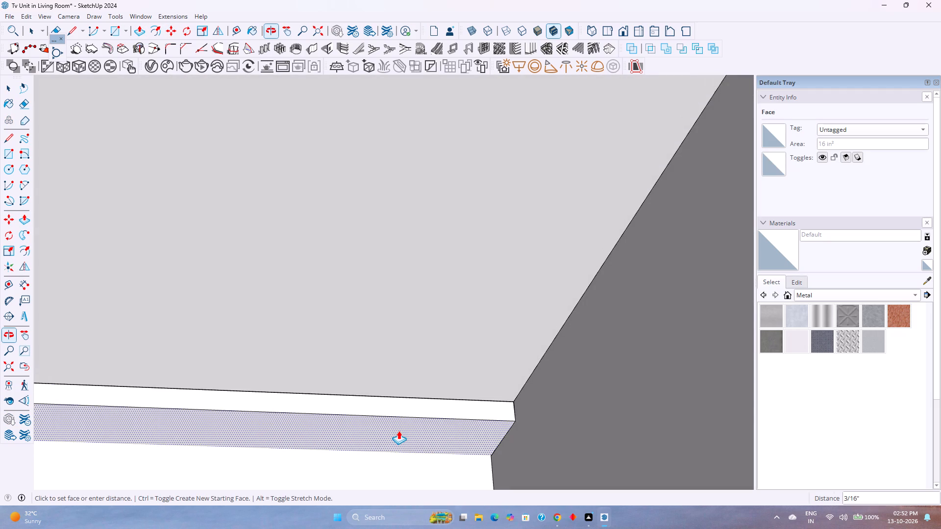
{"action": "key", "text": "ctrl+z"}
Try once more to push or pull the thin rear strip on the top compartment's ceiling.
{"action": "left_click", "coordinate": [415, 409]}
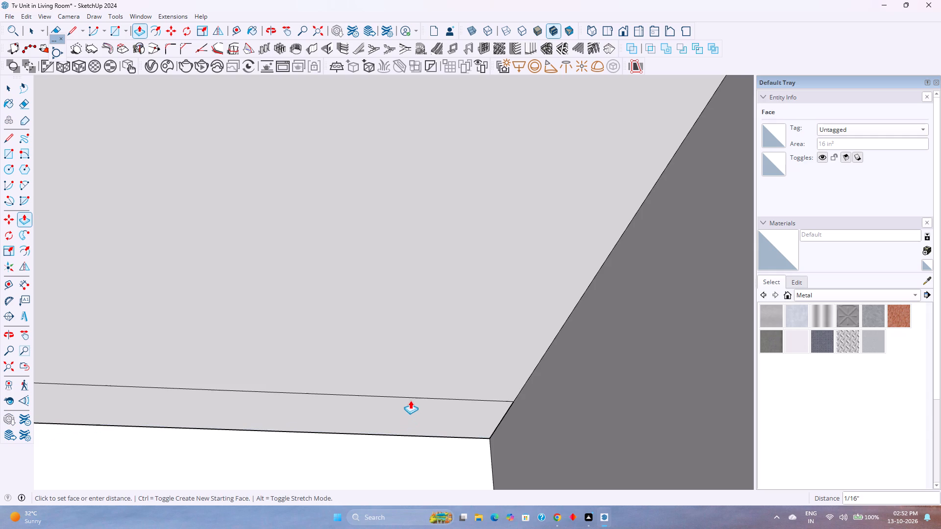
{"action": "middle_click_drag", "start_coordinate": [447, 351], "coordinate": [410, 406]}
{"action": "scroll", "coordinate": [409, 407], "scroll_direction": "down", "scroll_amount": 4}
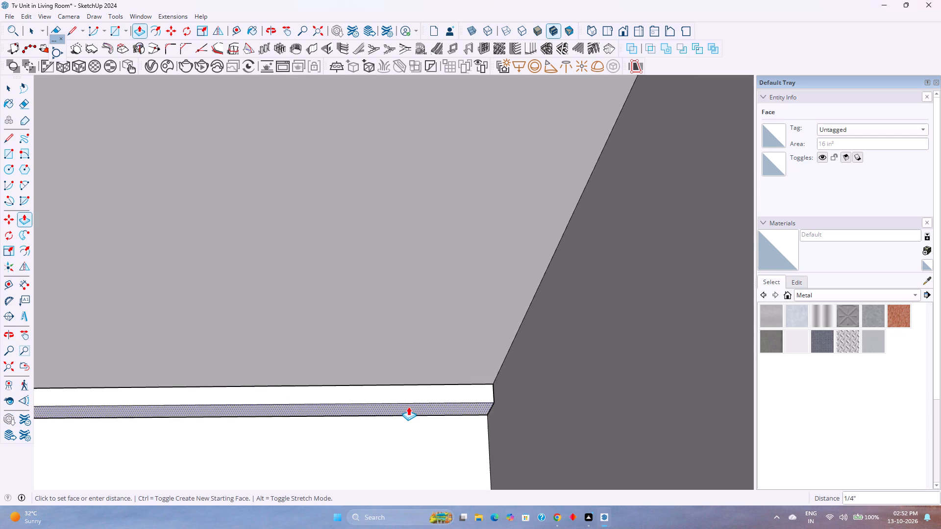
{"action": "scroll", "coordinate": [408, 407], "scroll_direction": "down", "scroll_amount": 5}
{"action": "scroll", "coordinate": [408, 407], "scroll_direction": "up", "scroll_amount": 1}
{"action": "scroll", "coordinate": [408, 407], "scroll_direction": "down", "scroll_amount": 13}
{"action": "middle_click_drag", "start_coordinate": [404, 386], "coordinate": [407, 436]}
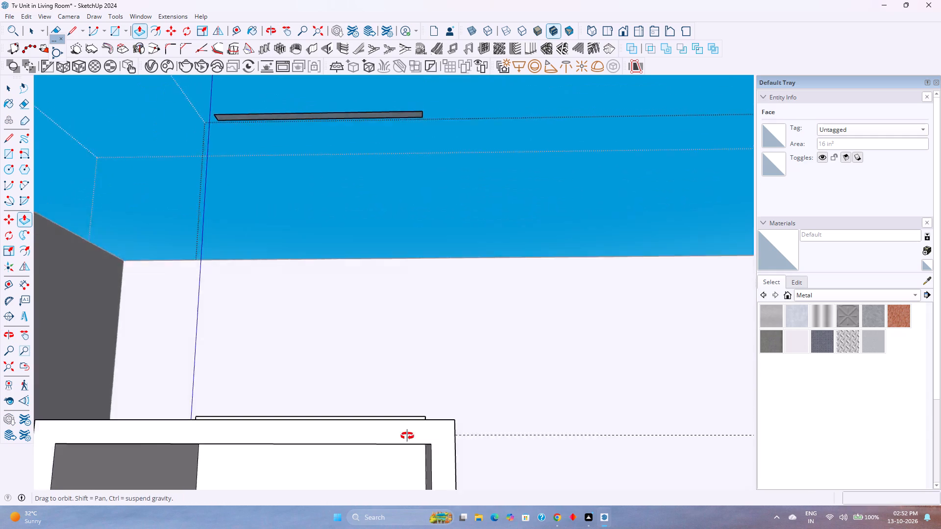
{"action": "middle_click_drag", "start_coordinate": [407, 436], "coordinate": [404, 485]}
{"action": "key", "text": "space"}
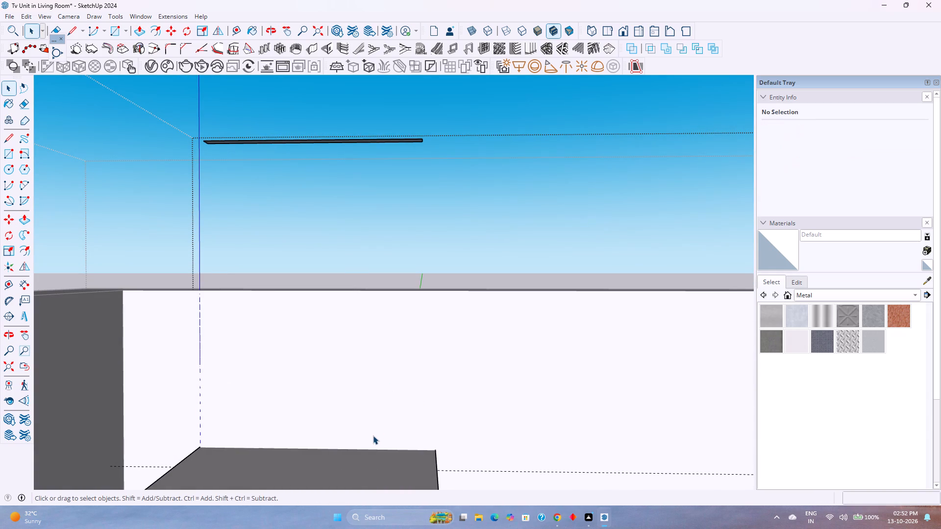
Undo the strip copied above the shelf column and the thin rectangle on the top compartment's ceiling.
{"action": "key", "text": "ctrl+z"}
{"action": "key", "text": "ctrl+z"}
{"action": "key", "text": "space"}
Open the tall shelf column group inside the TV unit for editing again.
{"action": "middle_click_drag", "start_coordinate": [374, 444], "coordinate": [366, 421]}
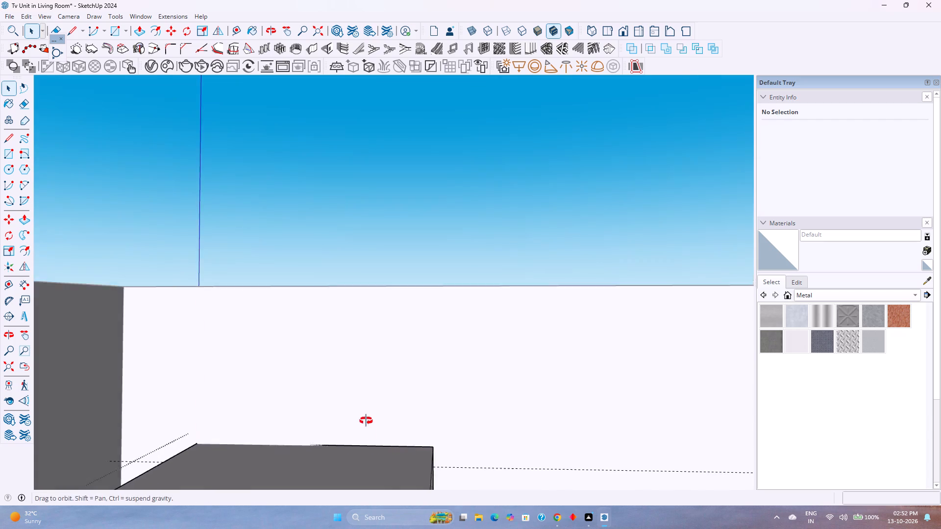
{"action": "middle_click_drag", "start_coordinate": [366, 421], "coordinate": [366, 414]}
{"action": "middle_click", "coordinate": [366, 414]}
{"action": "scroll", "coordinate": [378, 391], "scroll_direction": "down", "scroll_amount": 9}
{"action": "middle_click_drag", "start_coordinate": [339, 494], "coordinate": [371, 390]}
{"action": "middle_click_drag", "start_coordinate": [373, 433], "coordinate": [429, 358]}
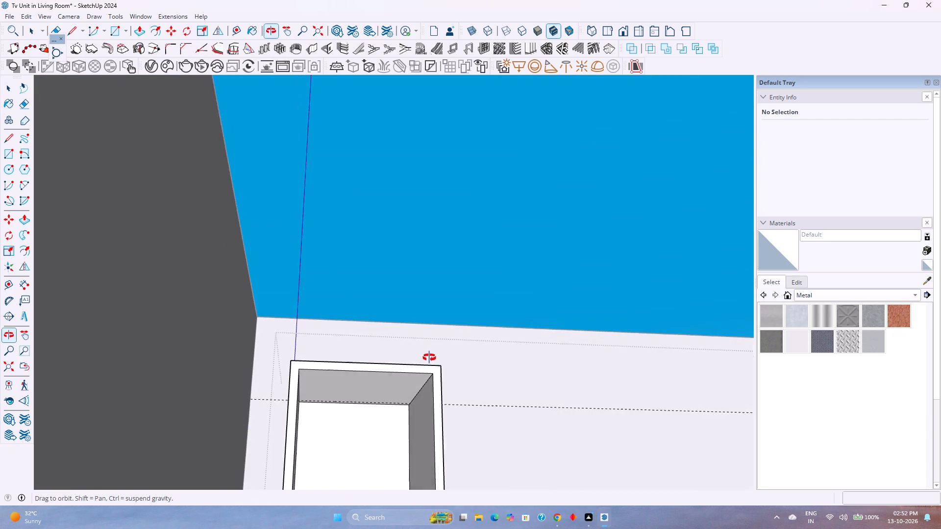
{"action": "middle_click_drag", "start_coordinate": [429, 358], "coordinate": [430, 357]}
{"action": "scroll", "coordinate": [402, 371], "scroll_direction": "up", "scroll_amount": 4}
{"action": "middle_click_drag", "start_coordinate": [391, 408], "coordinate": [369, 394]}
{"action": "middle_click", "coordinate": [369, 394]}
{"action": "double_click", "coordinate": [369, 394]}
{"action": "scroll", "coordinate": [363, 410], "scroll_direction": "up", "scroll_amount": 2}
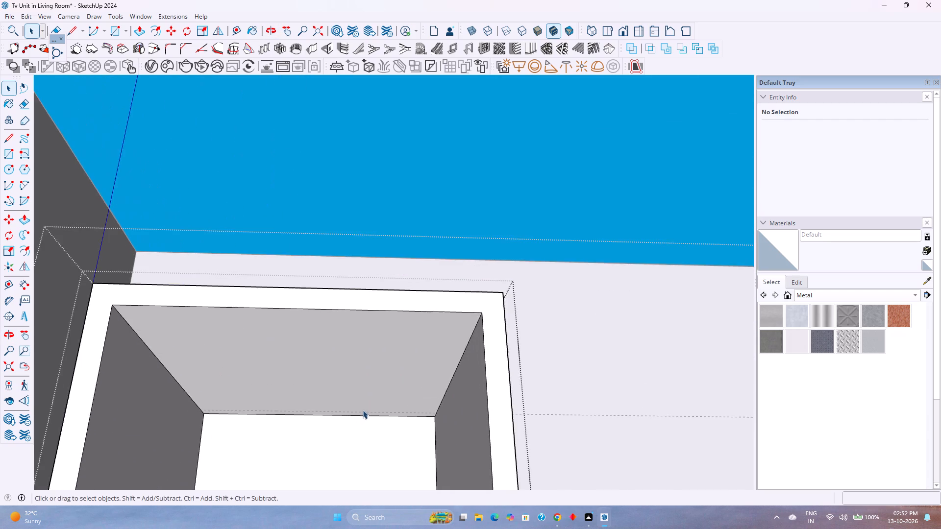
Draw a 1' 4" by 1" rectangle on the top compartment's ceiling, from its rear corner to the guide at the opposite side.
{"action": "scroll", "coordinate": [363, 410], "scroll_direction": "up", "scroll_amount": 5}
{"action": "middle_click_drag", "start_coordinate": [358, 414], "coordinate": [343, 410]}
{"action": "middle_click", "coordinate": [342, 409]}
{"action": "middle_click", "coordinate": [337, 409]}
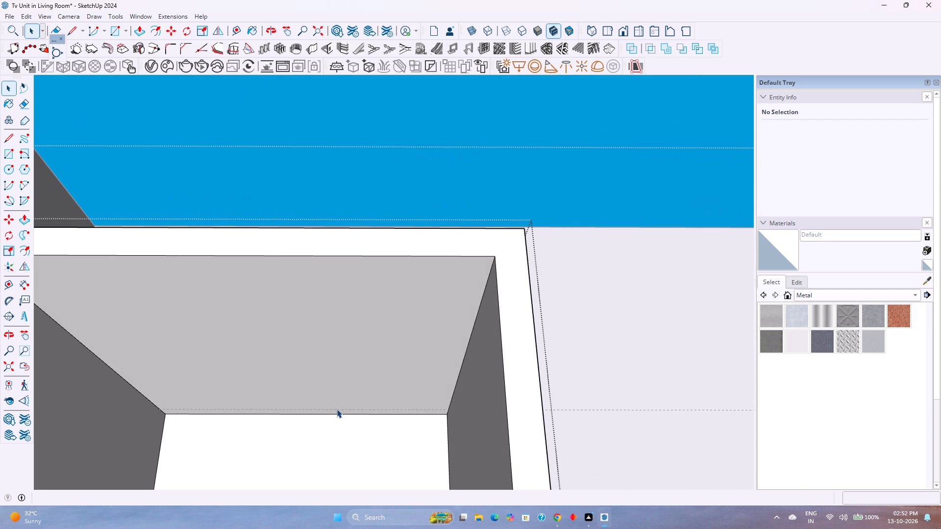
{"action": "key", "text": "r"}
{"action": "scroll", "coordinate": [180, 391], "scroll_direction": "up", "scroll_amount": 4}
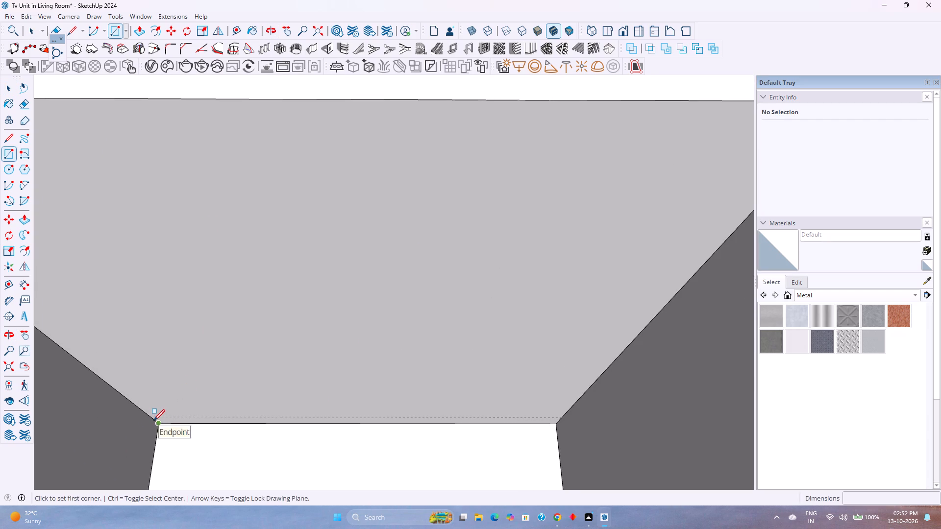
{"action": "left_click", "coordinate": [160, 427]}
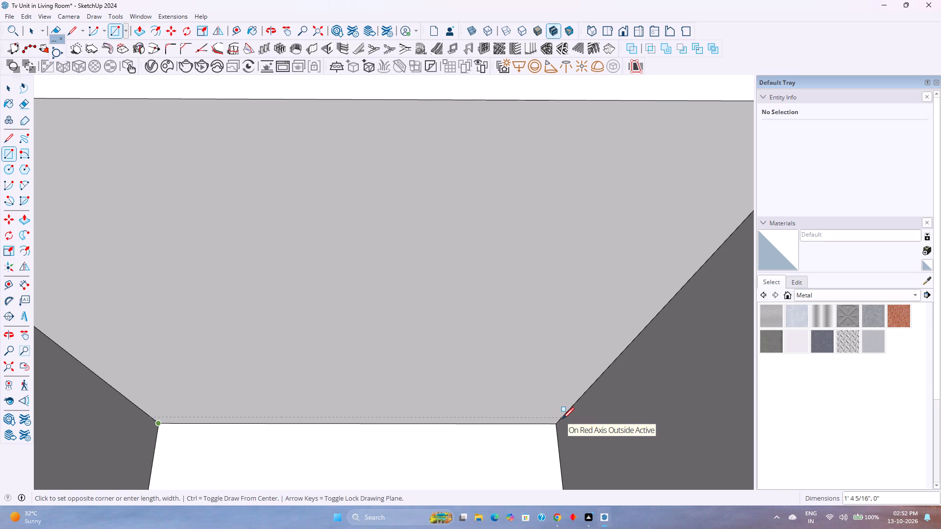
{"action": "scroll", "coordinate": [563, 419], "scroll_direction": "up", "scroll_amount": 4}
{"action": "middle_click_drag", "start_coordinate": [563, 420], "coordinate": [601, 347]}
{"action": "middle_click", "coordinate": [601, 347]}
{"action": "scroll", "coordinate": [614, 356], "scroll_direction": "up", "scroll_amount": 1}
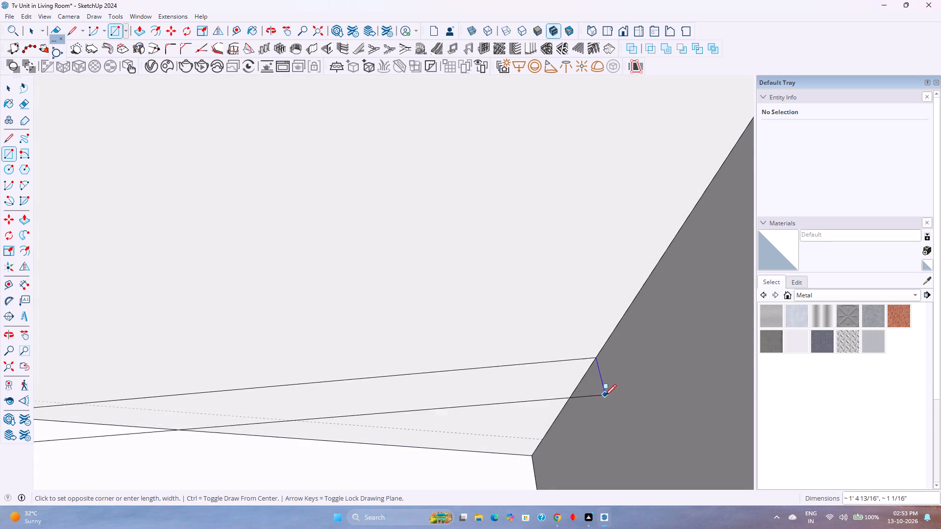
{"action": "key", "text": "Up"}
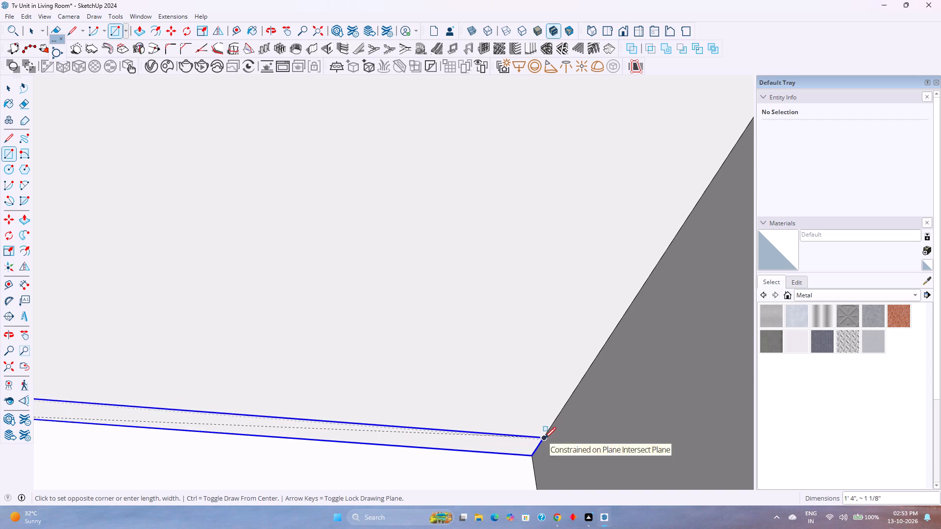
{"action": "scroll", "coordinate": [527, 450], "scroll_direction": "down", "scroll_amount": 7}
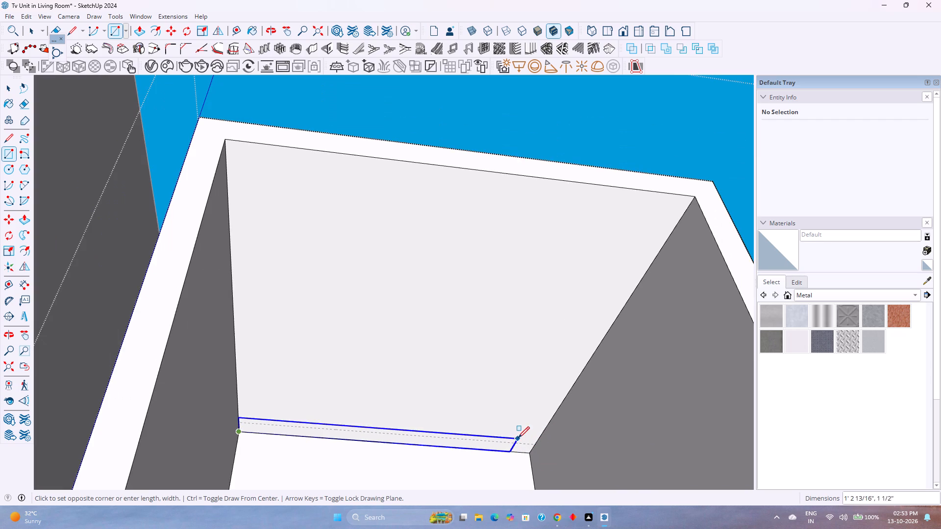
{"action": "scroll", "coordinate": [538, 444], "scroll_direction": "up", "scroll_amount": 10}
{"action": "scroll", "coordinate": [533, 446], "scroll_direction": "up", "scroll_amount": 11}
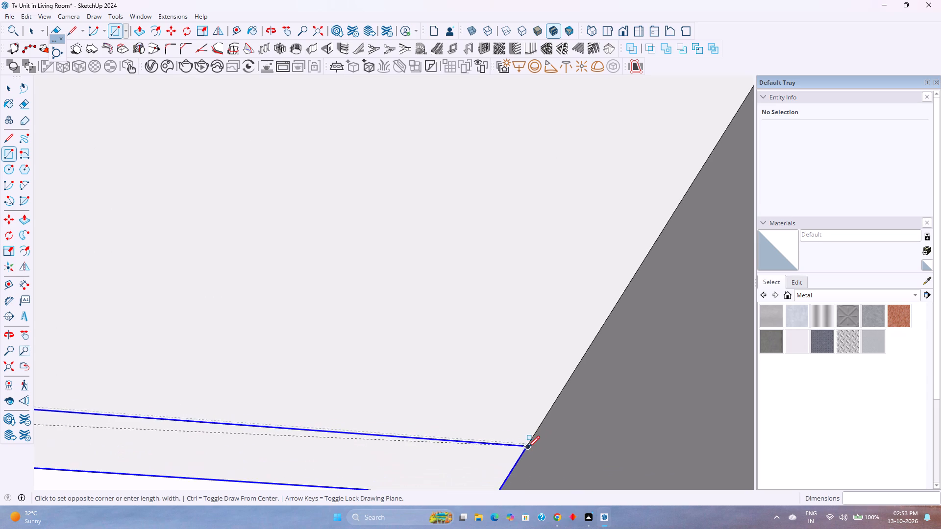
{"action": "scroll", "coordinate": [528, 447], "scroll_direction": "up", "scroll_amount": 20}
{"action": "scroll", "coordinate": [528, 447], "scroll_direction": "up", "scroll_amount": 2}
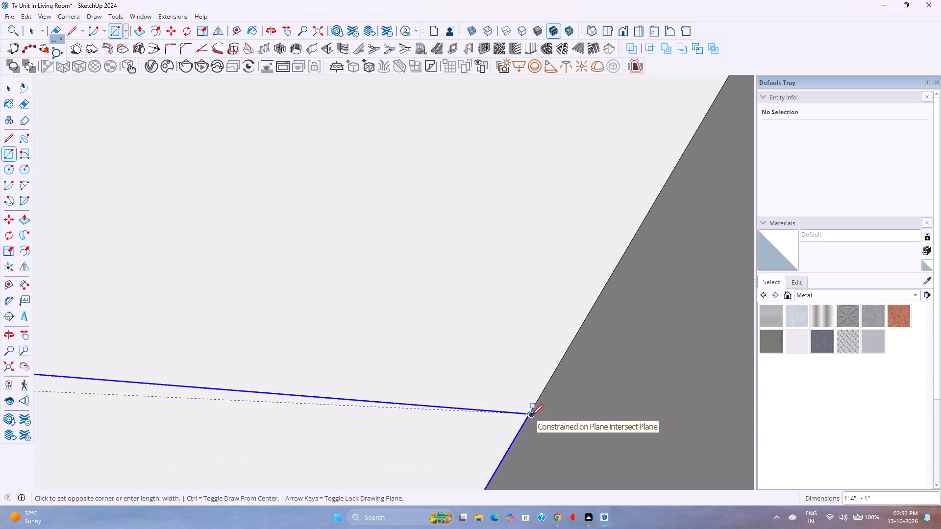
{"action": "left_click", "coordinate": [532, 415]}
{"action": "scroll", "coordinate": [510, 419], "scroll_direction": "down", "scroll_amount": 20}
{"action": "scroll", "coordinate": [510, 419], "scroll_direction": "down", "scroll_amount": 4}
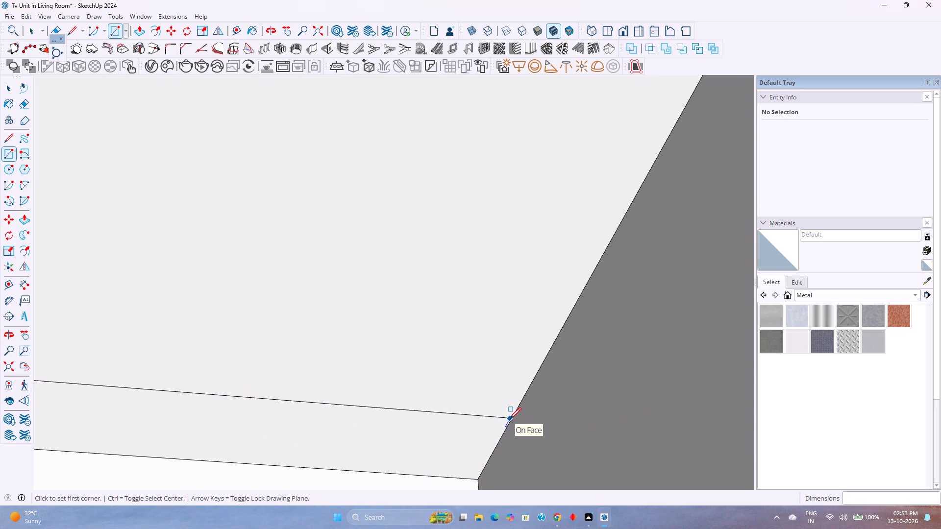
{"action": "scroll", "coordinate": [510, 419], "scroll_direction": "down", "scroll_amount": 7}
Copy the thin rectangle with its edges down to the ceiling of the second compartment, using the compartments' matching front corners.
{"action": "key", "text": "space"}
{"action": "double_click", "coordinate": [432, 440]}
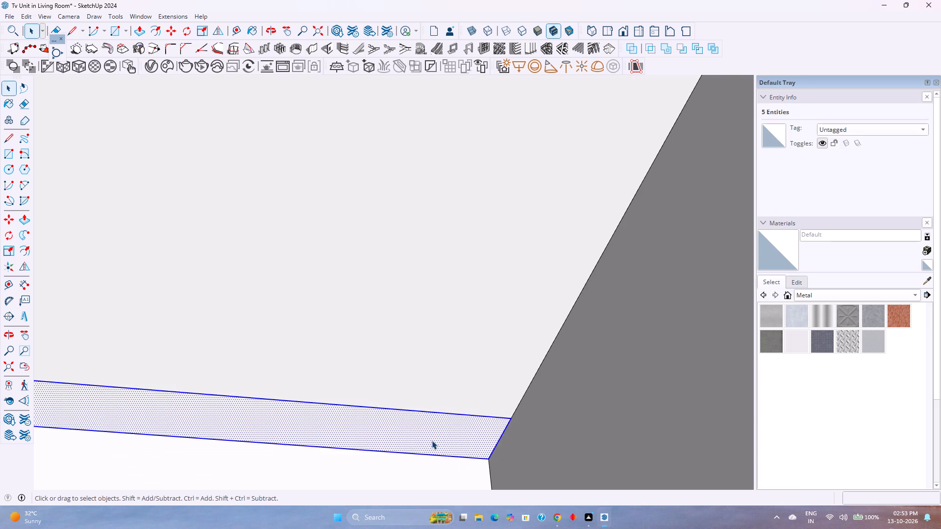
{"action": "key", "text": "m"}
{"action": "scroll", "coordinate": [502, 413], "scroll_direction": "down", "scroll_amount": 20}
{"action": "scroll", "coordinate": [502, 413], "scroll_direction": "down", "scroll_amount": 1}
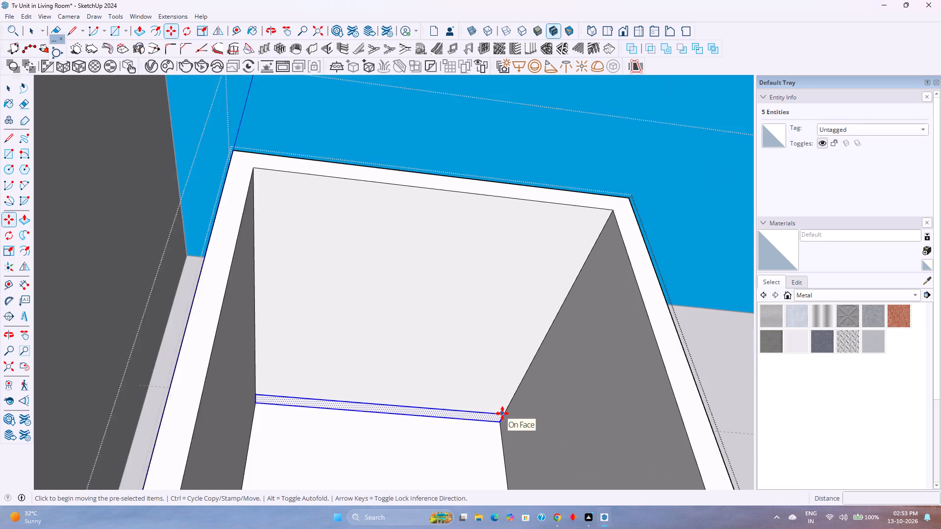
{"action": "scroll", "coordinate": [502, 413], "scroll_direction": "down", "scroll_amount": 7}
{"action": "middle_click_drag", "start_coordinate": [521, 379], "coordinate": [461, 453]}
{"action": "middle_click", "coordinate": [461, 453]}
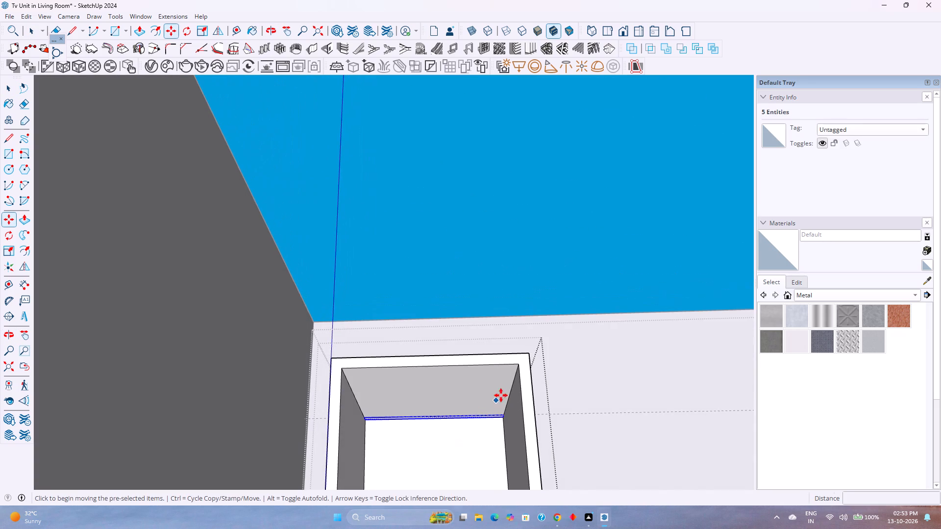
{"action": "left_click", "coordinate": [520, 365]}
{"action": "scroll", "coordinate": [520, 431], "scroll_direction": "down", "scroll_amount": 3}
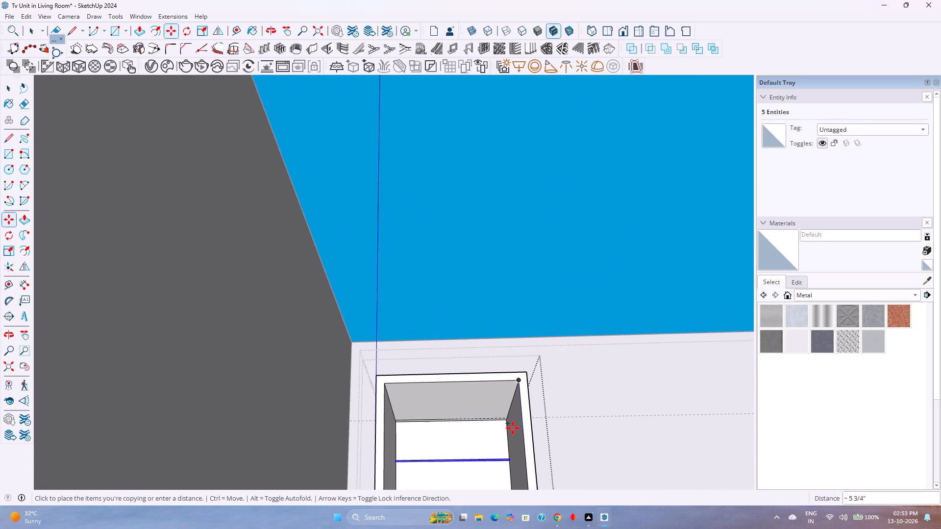
{"action": "scroll", "coordinate": [513, 428], "scroll_direction": "down", "scroll_amount": 9}
{"action": "scroll", "coordinate": [514, 434], "scroll_direction": "down", "scroll_amount": 1, "text": "shift"}
{"action": "middle_click_drag", "start_coordinate": [515, 436], "coordinate": [456, 392], "text": "shift"}
{"action": "middle_click", "coordinate": [456, 392], "text": "shift"}
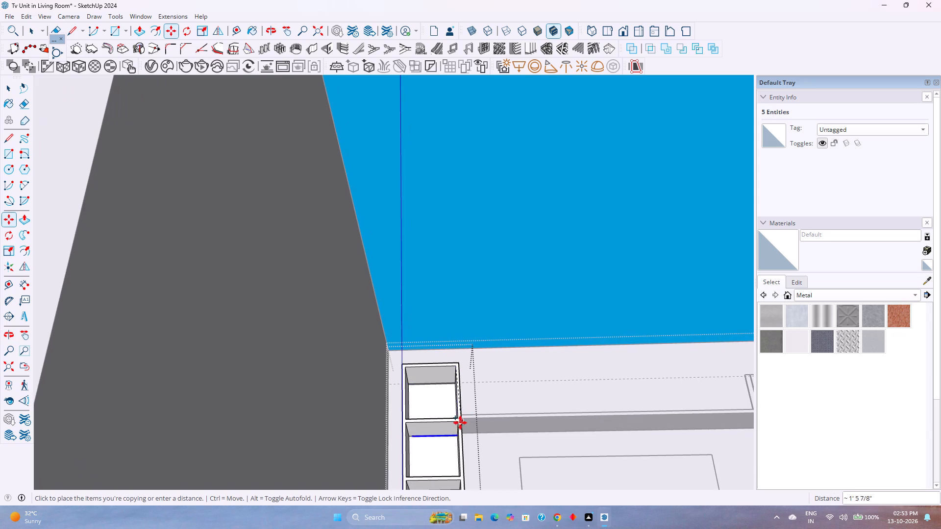
{"action": "scroll", "coordinate": [459, 423], "scroll_direction": "up", "scroll_amount": 8}
{"action": "left_click", "coordinate": [458, 421]}
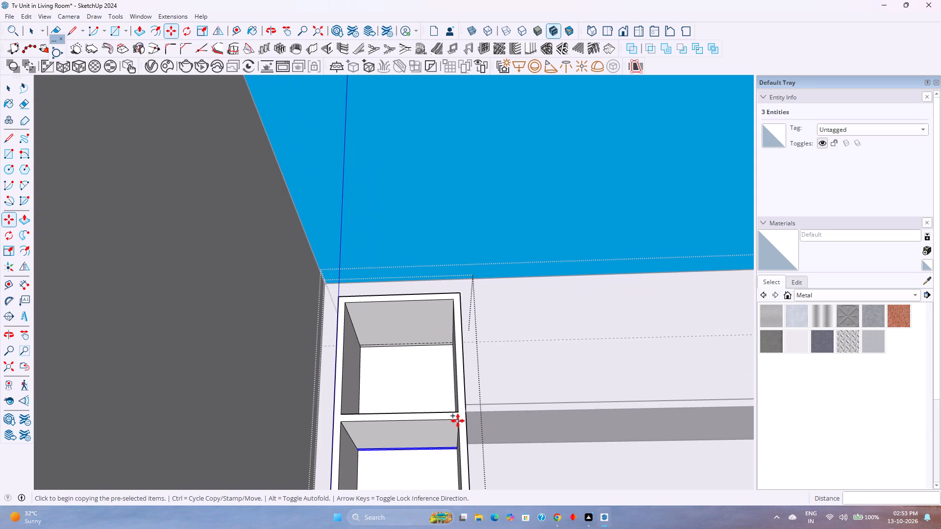
Copy the strip 1' 5 1/4" down from the second compartment to the rear of the third compartment's ceiling.
{"action": "left_click", "coordinate": [459, 417]}
{"action": "scroll", "coordinate": [460, 452], "scroll_direction": "down", "scroll_amount": 4}
{"action": "middle_click_drag", "start_coordinate": [460, 458], "coordinate": [442, 398], "text": "shift"}
{"action": "middle_click_drag", "start_coordinate": [442, 384], "coordinate": [443, 337], "text": "shift"}
{"action": "left_click", "coordinate": [445, 419]}
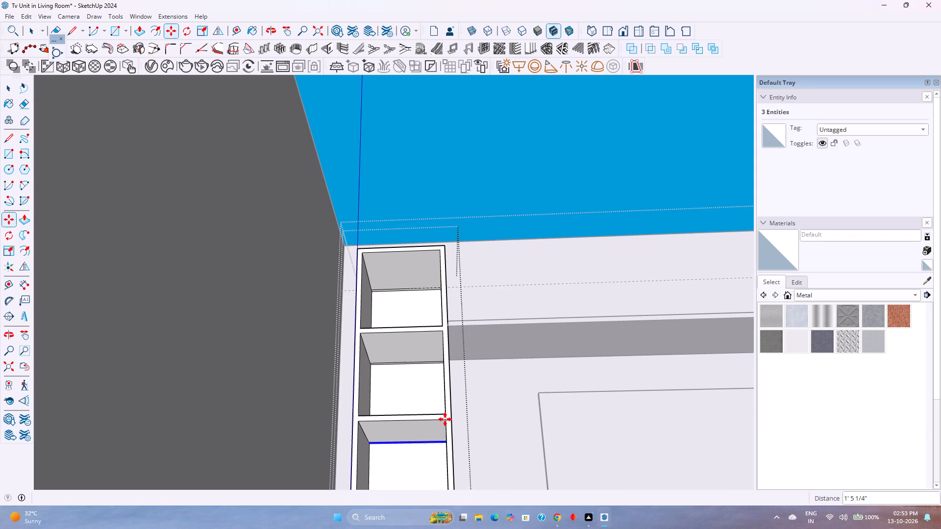
Copy the strip 1' 5 1/4" down from the third compartment to the rear of the fourth compartment's ceiling.
{"action": "left_click", "coordinate": [445, 419]}
{"action": "scroll", "coordinate": [443, 435], "scroll_direction": "down", "scroll_amount": 5}
{"action": "middle_click_drag", "start_coordinate": [423, 415], "coordinate": [427, 361], "text": "shift"}
{"action": "middle_click", "coordinate": [427, 360], "text": "shift"}
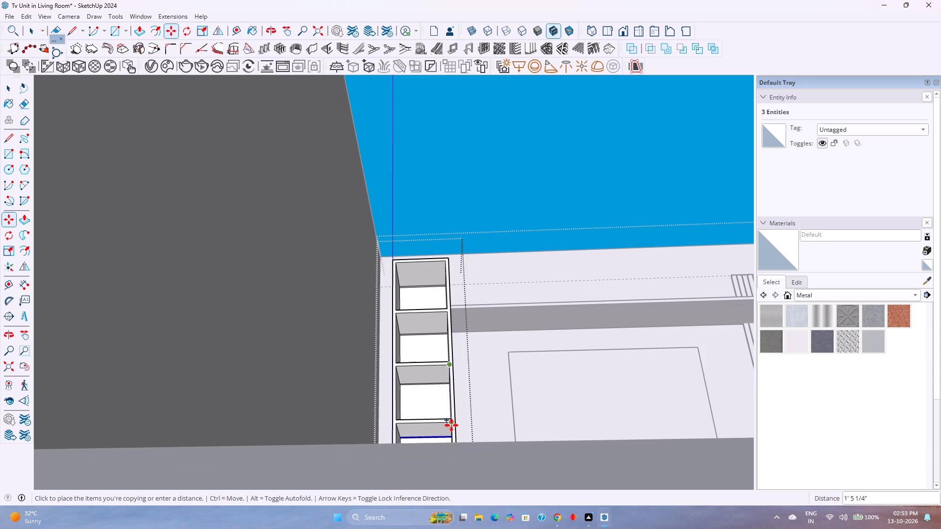
{"action": "scroll", "coordinate": [449, 425], "scroll_direction": "up", "scroll_amount": 4}
{"action": "middle_click_drag", "start_coordinate": [448, 425], "coordinate": [450, 440]}
{"action": "left_click", "coordinate": [454, 435]}
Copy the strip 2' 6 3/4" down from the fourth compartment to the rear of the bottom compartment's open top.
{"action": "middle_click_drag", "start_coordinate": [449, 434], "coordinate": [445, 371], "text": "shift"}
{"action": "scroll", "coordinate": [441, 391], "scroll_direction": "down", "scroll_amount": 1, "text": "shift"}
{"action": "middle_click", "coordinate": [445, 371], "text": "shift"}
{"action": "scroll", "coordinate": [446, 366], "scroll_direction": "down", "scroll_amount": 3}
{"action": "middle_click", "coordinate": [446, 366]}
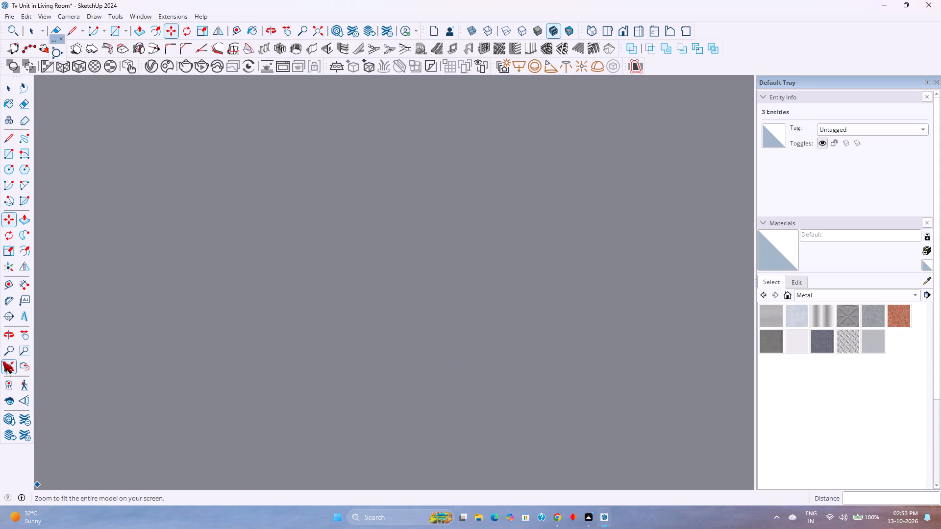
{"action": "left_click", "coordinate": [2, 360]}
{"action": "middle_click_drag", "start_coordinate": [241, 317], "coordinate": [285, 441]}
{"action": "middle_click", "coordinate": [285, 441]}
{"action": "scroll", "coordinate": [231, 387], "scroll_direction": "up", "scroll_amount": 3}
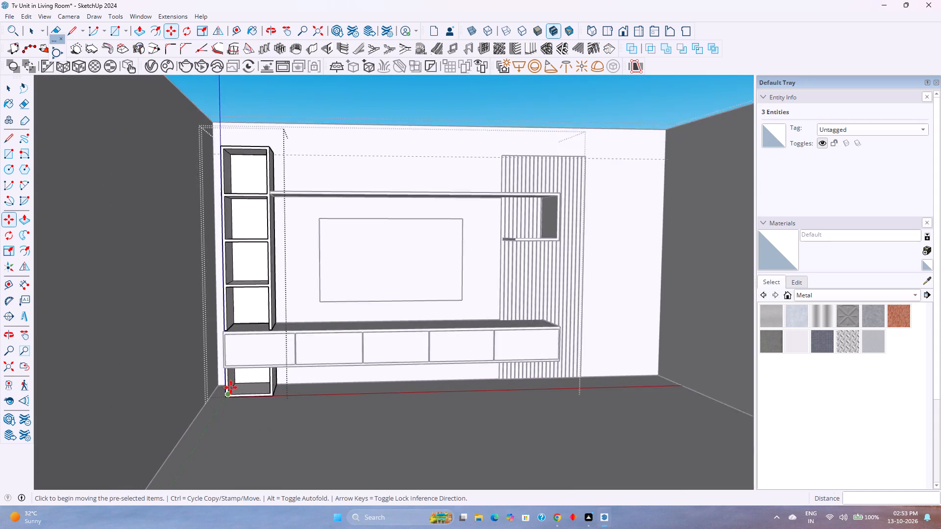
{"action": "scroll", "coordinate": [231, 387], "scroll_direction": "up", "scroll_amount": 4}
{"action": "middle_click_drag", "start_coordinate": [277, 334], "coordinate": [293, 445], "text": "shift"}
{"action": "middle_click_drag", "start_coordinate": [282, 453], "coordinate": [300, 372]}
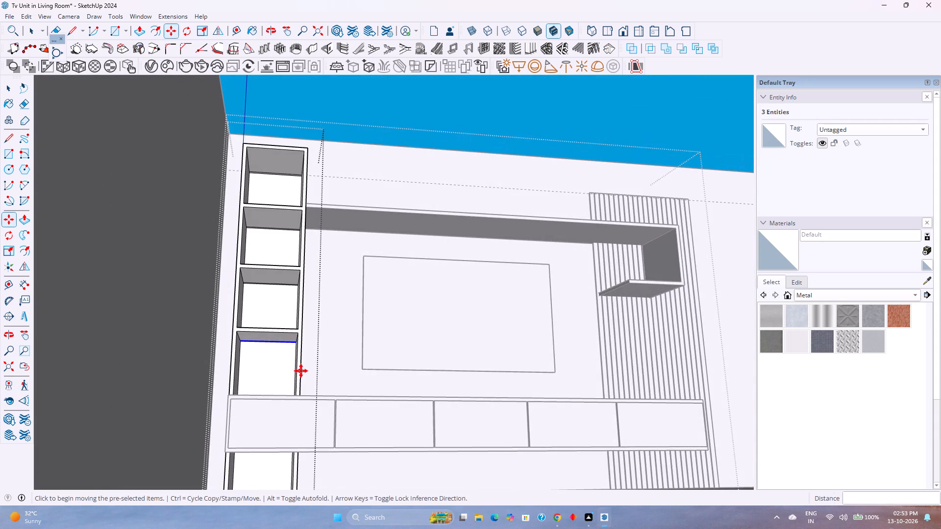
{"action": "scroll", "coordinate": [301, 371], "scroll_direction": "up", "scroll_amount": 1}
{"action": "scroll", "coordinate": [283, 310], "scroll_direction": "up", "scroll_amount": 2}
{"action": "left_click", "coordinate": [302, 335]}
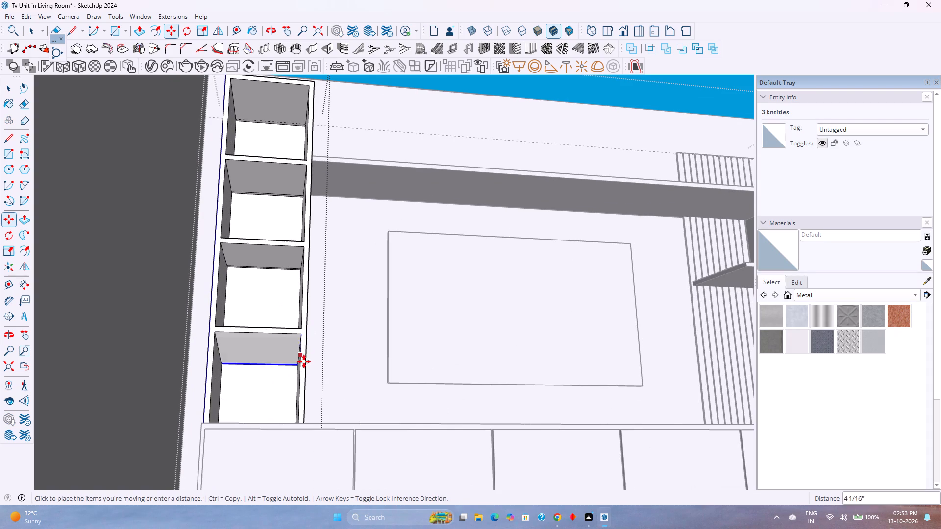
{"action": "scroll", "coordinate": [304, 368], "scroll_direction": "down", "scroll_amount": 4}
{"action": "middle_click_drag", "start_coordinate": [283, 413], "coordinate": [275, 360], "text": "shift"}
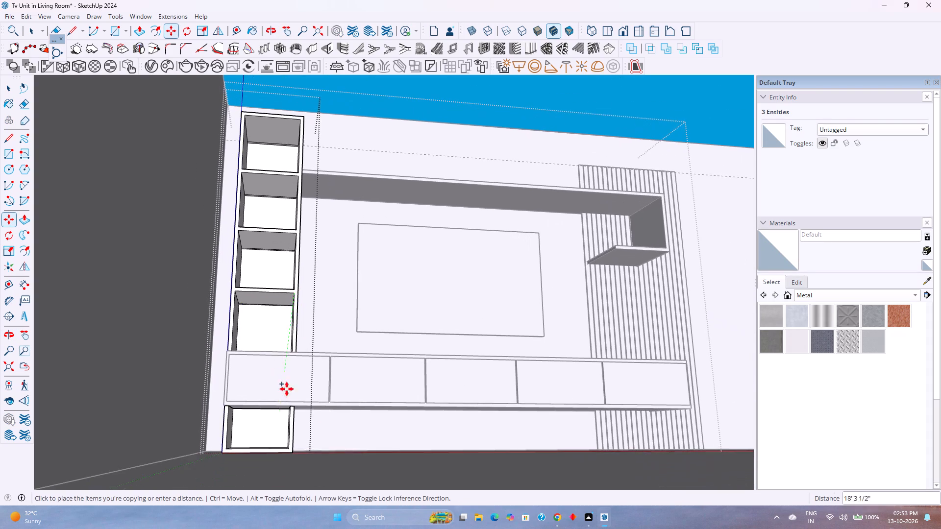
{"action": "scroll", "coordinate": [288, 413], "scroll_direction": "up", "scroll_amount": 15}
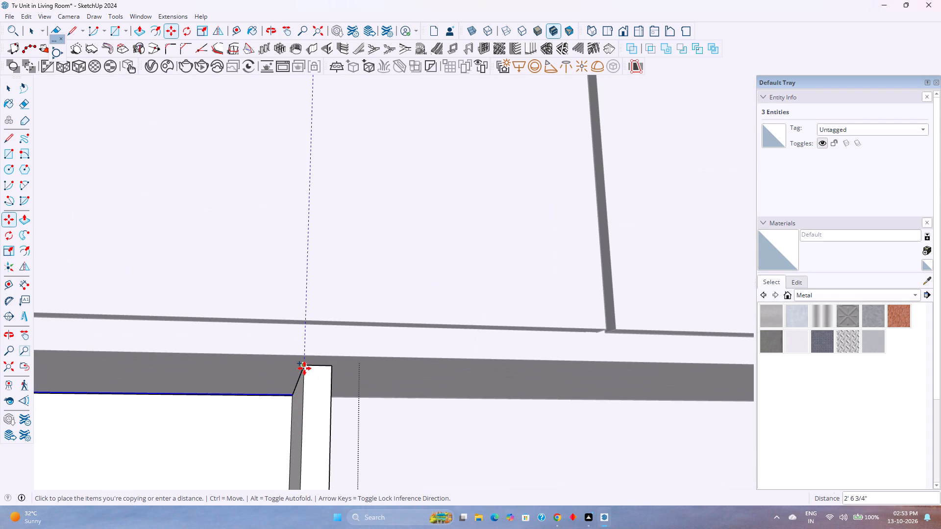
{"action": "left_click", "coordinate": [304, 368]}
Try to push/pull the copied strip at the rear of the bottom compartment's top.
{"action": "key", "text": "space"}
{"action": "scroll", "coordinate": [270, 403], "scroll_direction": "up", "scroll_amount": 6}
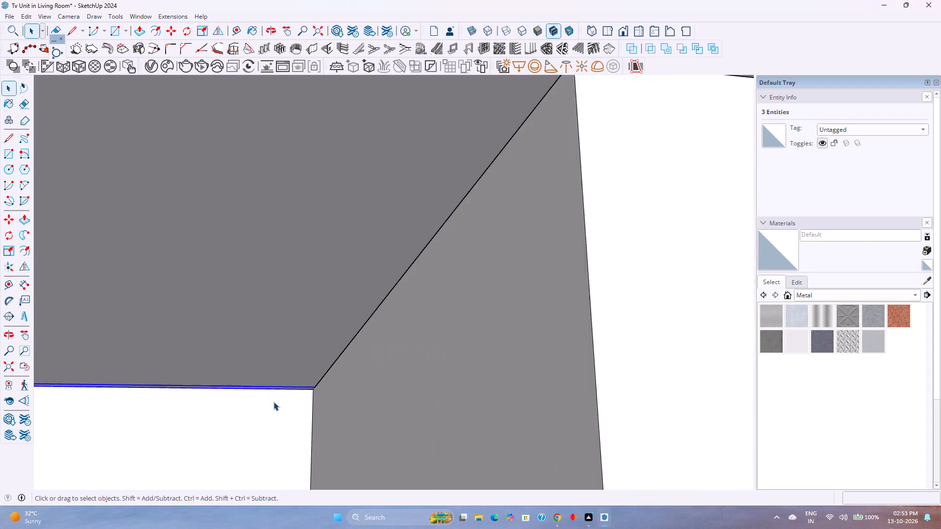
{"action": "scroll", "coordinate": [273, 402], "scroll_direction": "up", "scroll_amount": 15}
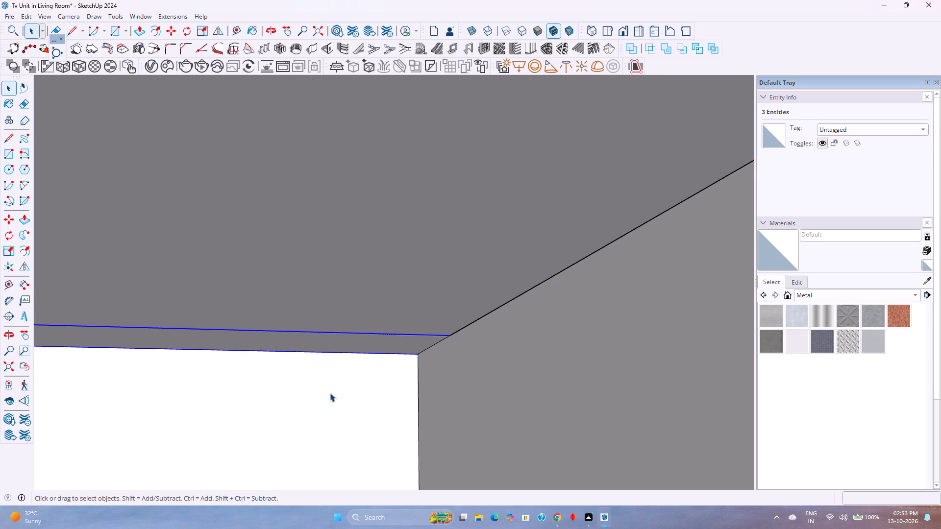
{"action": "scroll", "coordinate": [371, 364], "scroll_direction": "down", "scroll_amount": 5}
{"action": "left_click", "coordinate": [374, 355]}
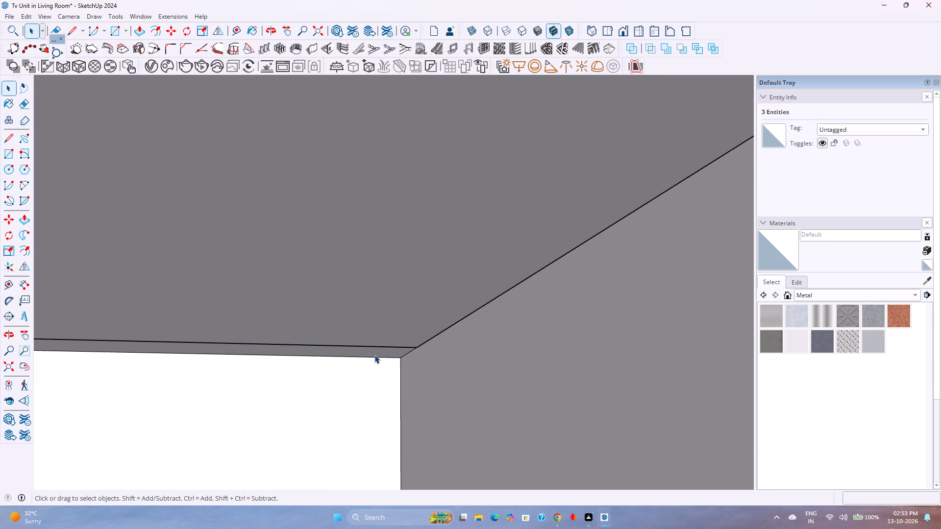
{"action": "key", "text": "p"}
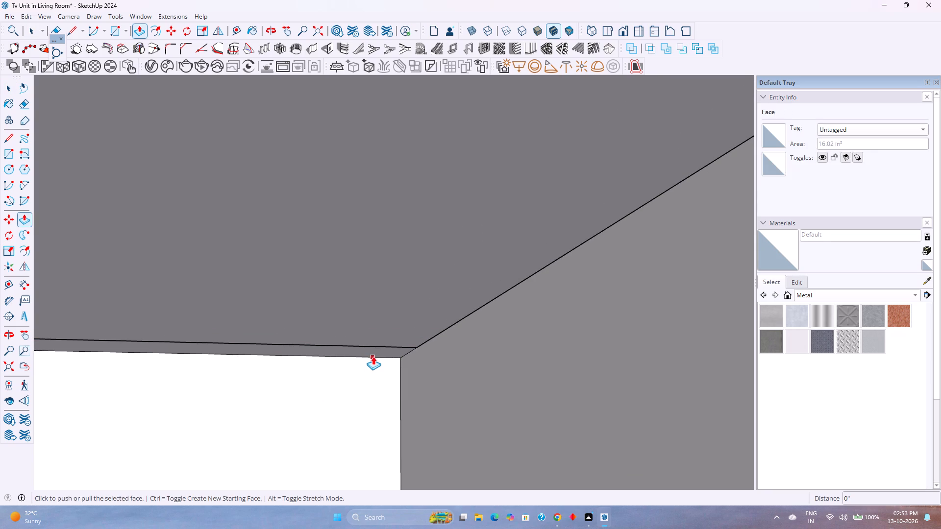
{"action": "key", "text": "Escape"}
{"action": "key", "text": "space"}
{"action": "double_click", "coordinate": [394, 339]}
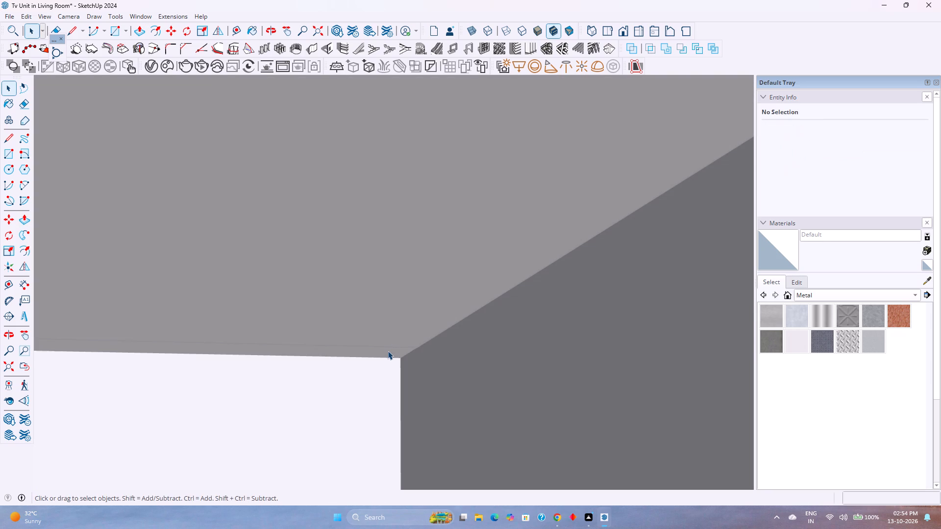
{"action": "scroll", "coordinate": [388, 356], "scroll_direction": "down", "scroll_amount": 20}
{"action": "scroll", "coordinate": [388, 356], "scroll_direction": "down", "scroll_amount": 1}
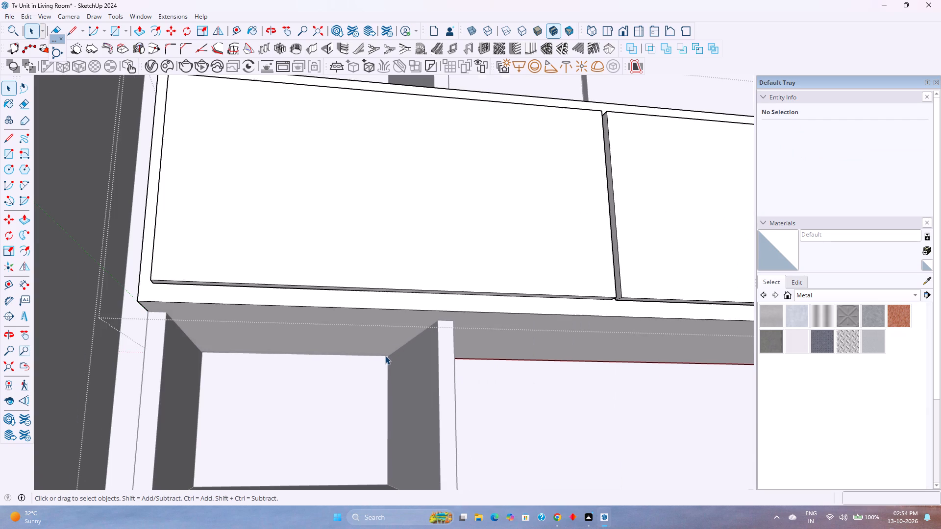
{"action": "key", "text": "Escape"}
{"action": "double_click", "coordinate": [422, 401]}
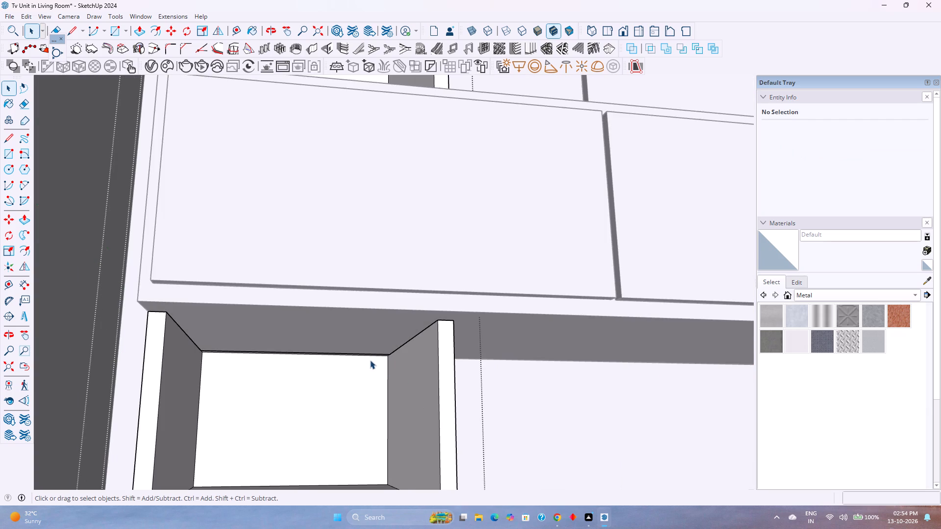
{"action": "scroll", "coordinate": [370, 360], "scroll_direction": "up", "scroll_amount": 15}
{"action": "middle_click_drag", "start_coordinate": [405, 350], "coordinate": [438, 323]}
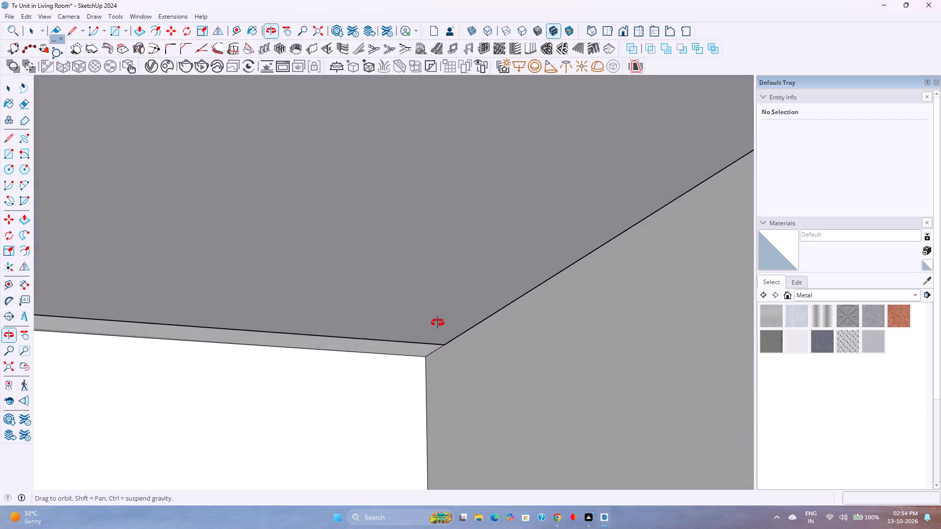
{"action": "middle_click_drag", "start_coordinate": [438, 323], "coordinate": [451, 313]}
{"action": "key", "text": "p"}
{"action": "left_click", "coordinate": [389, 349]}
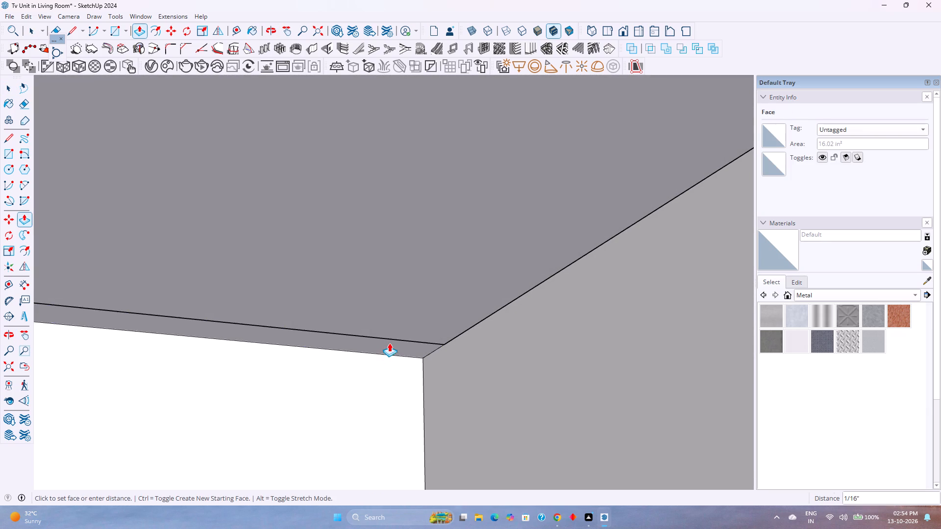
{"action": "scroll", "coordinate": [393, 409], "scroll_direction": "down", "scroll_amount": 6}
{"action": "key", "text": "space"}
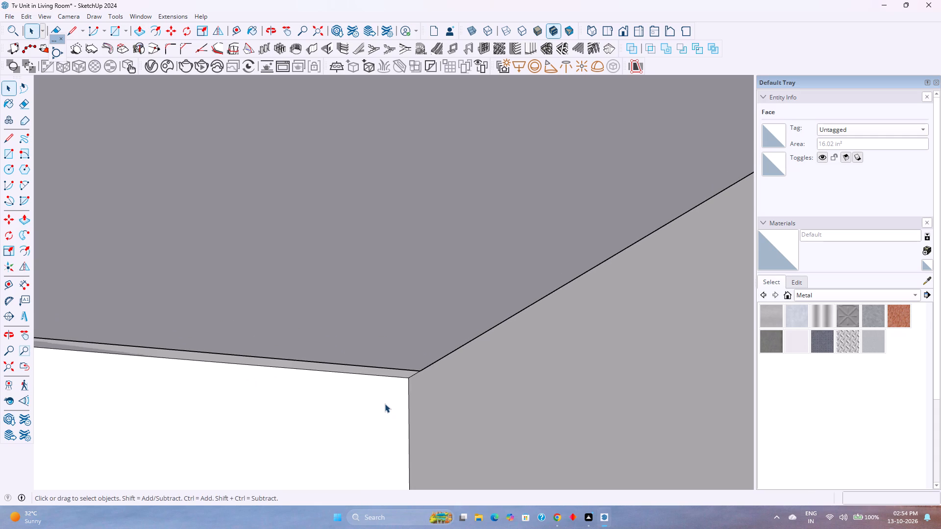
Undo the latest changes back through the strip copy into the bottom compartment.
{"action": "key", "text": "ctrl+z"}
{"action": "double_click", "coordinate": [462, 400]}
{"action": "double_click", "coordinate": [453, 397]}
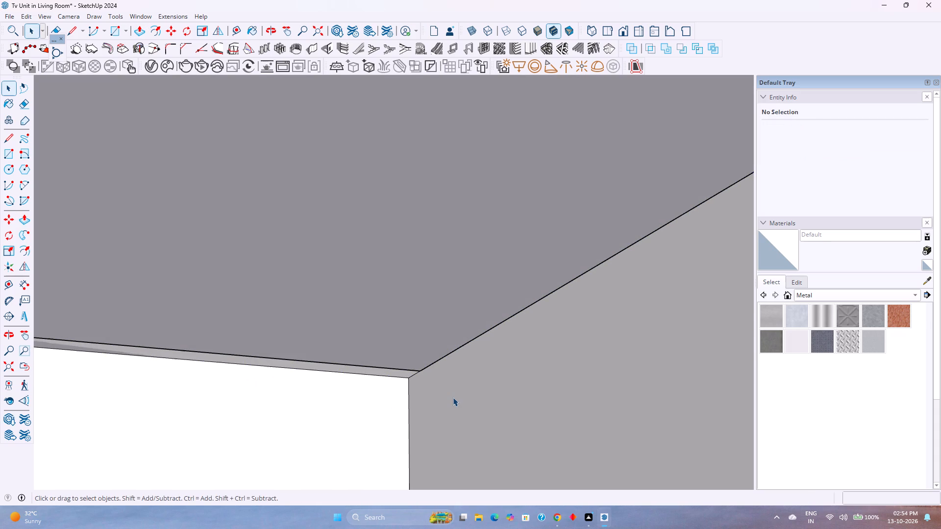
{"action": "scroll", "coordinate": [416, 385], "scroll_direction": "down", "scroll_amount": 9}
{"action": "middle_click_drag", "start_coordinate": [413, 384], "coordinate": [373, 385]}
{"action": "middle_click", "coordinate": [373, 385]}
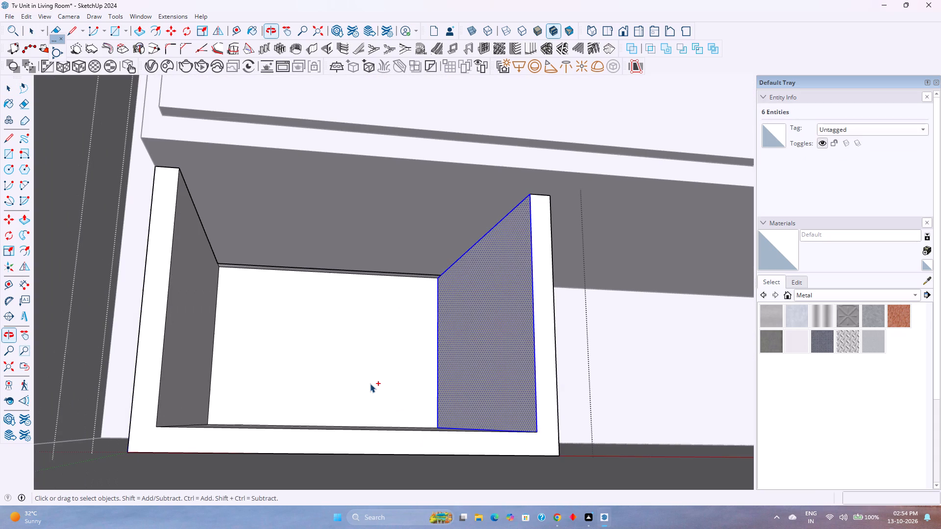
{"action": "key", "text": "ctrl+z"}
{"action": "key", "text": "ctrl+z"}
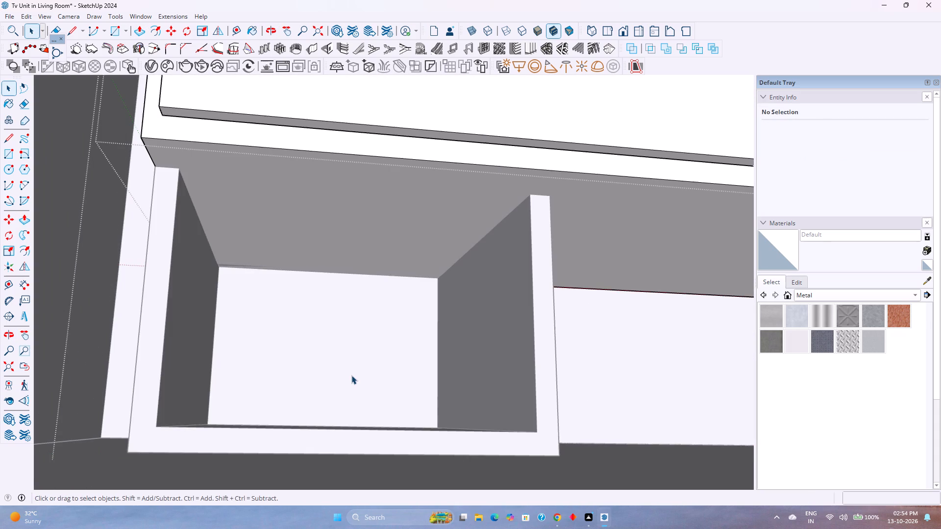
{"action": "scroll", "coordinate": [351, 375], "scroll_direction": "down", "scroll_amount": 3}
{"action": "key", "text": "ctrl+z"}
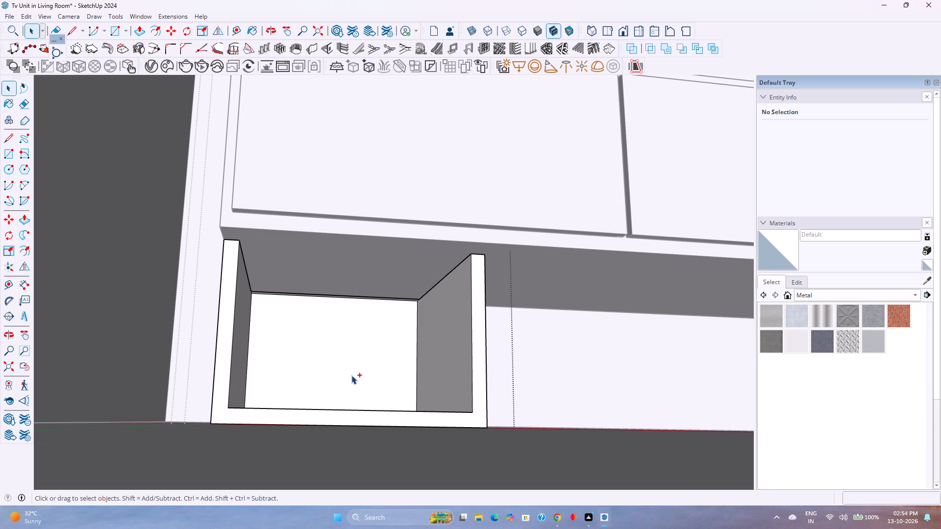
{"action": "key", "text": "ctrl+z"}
Copy the thin strip at the rear of the top compartment's ceiling 2' straight up, above the shelf column.
{"action": "scroll", "coordinate": [351, 375], "scroll_direction": "down", "scroll_amount": 5}
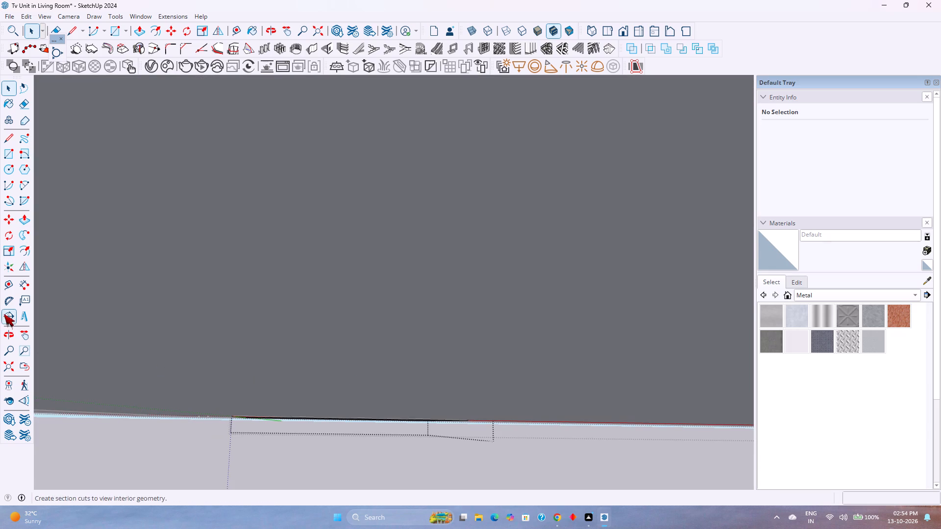
{"action": "left_click", "coordinate": [6, 365]}
{"action": "middle_click_drag", "start_coordinate": [226, 288], "coordinate": [262, 335], "text": "shift"}
{"action": "middle_click", "coordinate": [262, 336], "text": "shift"}
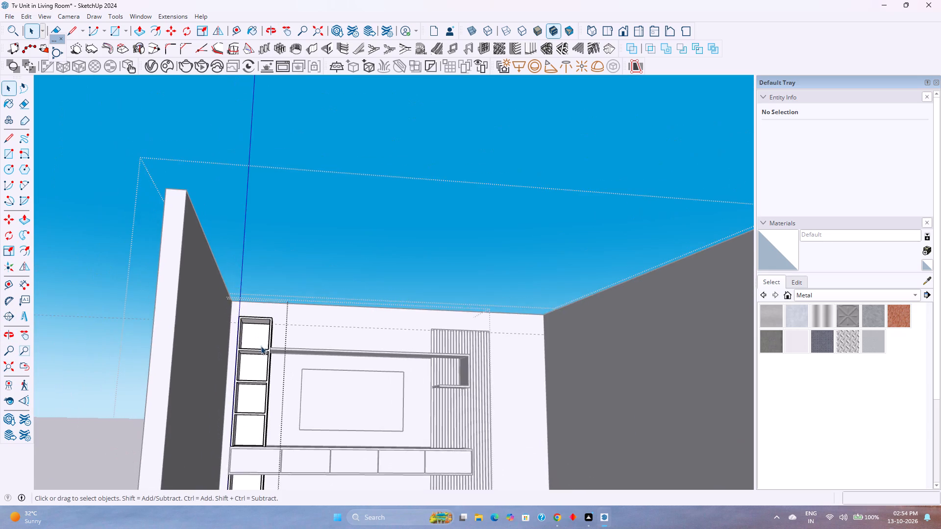
{"action": "scroll", "coordinate": [255, 373], "scroll_direction": "up", "scroll_amount": 6}
{"action": "middle_click_drag", "start_coordinate": [254, 373], "coordinate": [235, 368]}
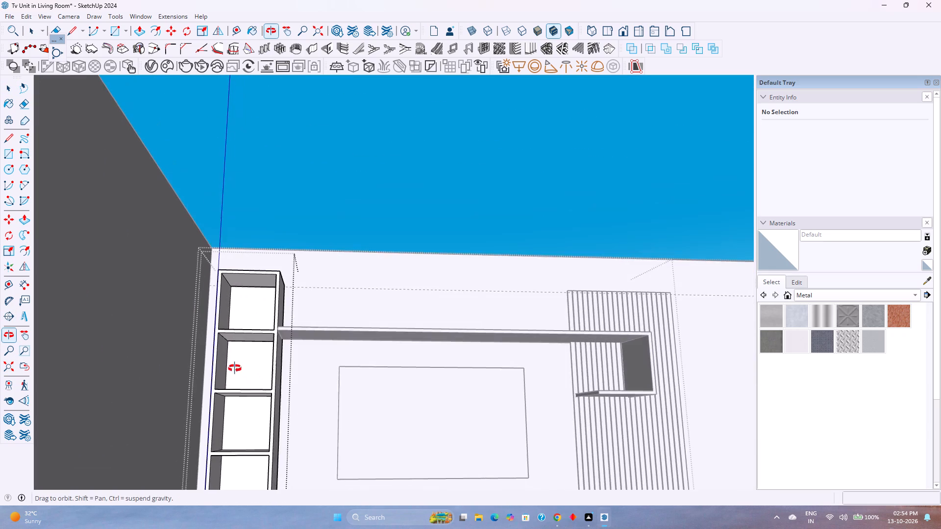
{"action": "middle_click_drag", "start_coordinate": [235, 368], "coordinate": [234, 368]}
{"action": "scroll", "coordinate": [245, 274], "scroll_direction": "up", "scroll_amount": 13}
{"action": "middle_click_drag", "start_coordinate": [282, 308], "coordinate": [300, 262]}
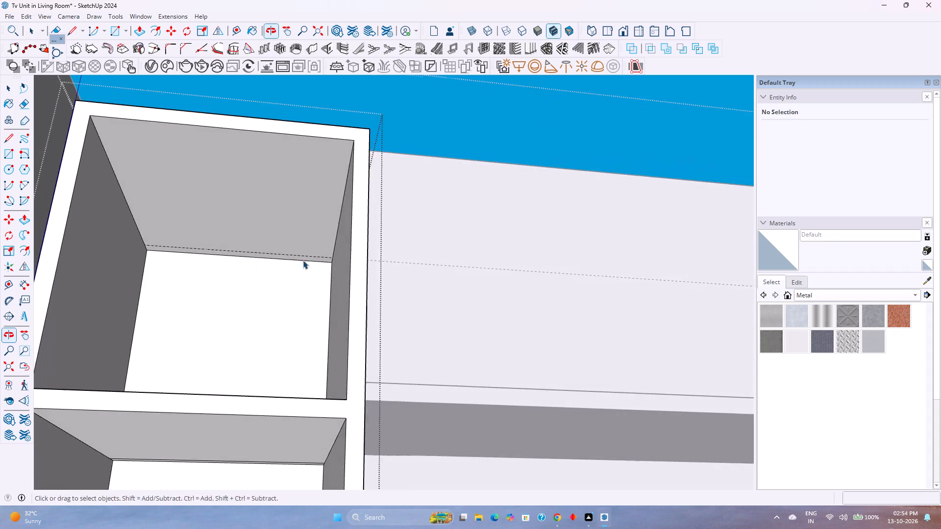
{"action": "middle_click_drag", "start_coordinate": [304, 259], "coordinate": [309, 252]}
{"action": "scroll", "coordinate": [317, 252], "scroll_direction": "down", "scroll_amount": 3}
{"action": "scroll", "coordinate": [316, 259], "scroll_direction": "up", "scroll_amount": 3}
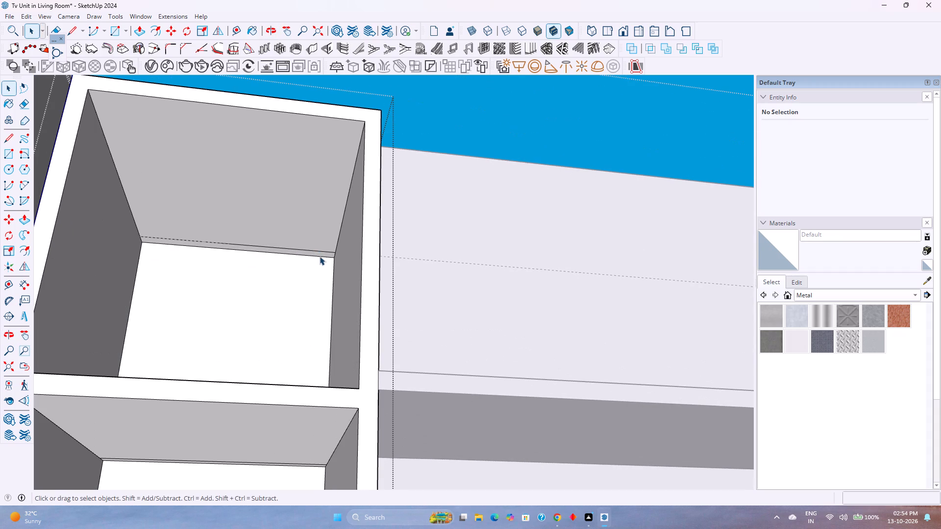
{"action": "double_click", "coordinate": [322, 254]}
{"action": "key", "text": "m"}
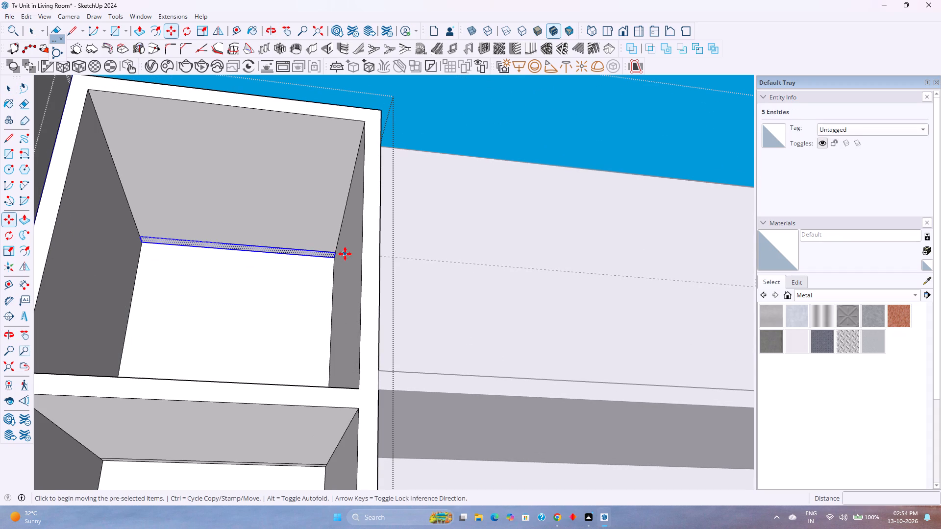
{"action": "left_click", "coordinate": [335, 254]}
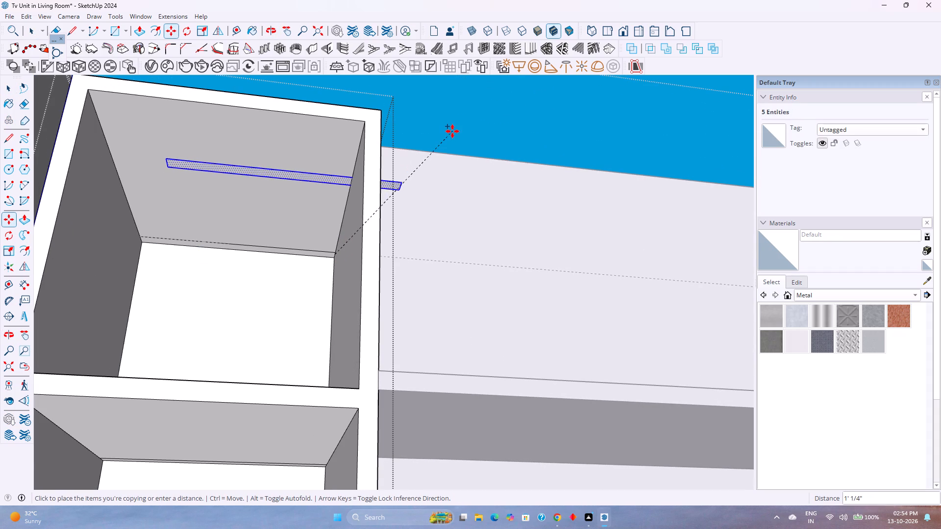
{"action": "scroll", "coordinate": [380, 172], "scroll_direction": "down", "scroll_amount": 1}
{"action": "key", "text": "Up"}
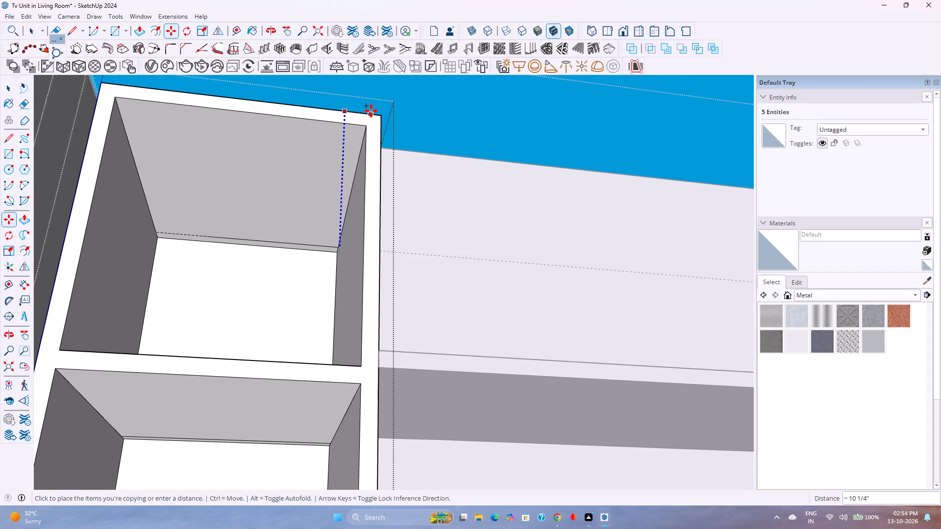
{"action": "type", "text": "2'"}
{"action": "key", "text": "Return"}
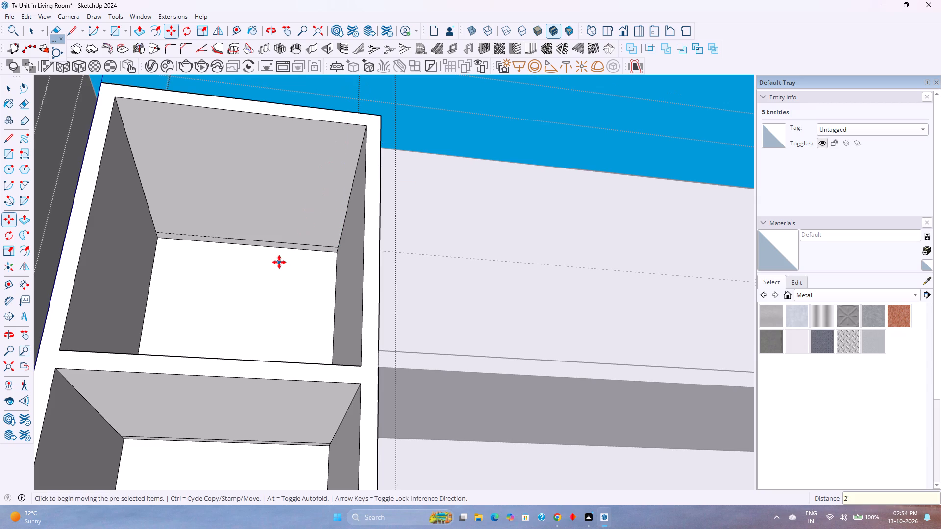
Push the rear strip of the top compartment's ceiling 0.5" up into the panel to form a groove.
{"action": "key", "text": "p"}
{"action": "scroll", "coordinate": [330, 257], "scroll_direction": "up", "scroll_amount": 7}
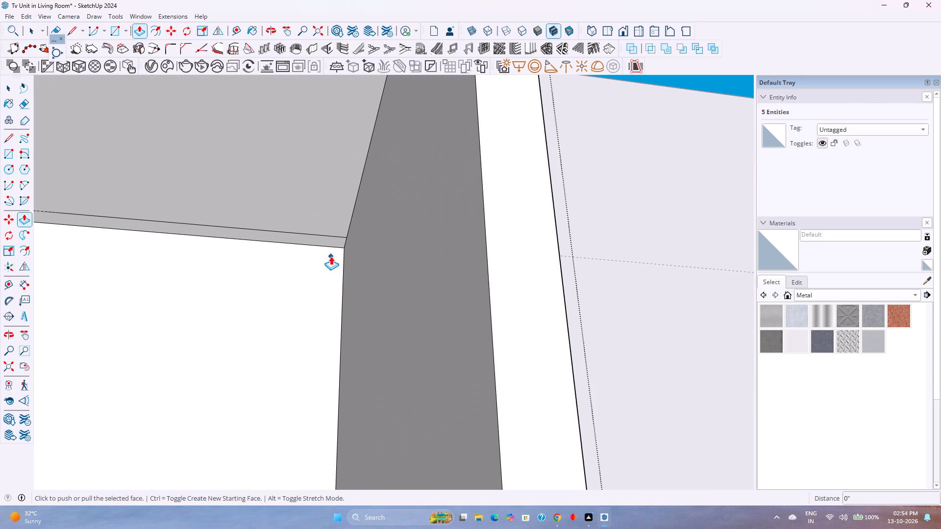
{"action": "key", "text": "Escape"}
{"action": "left_click", "coordinate": [330, 245]}
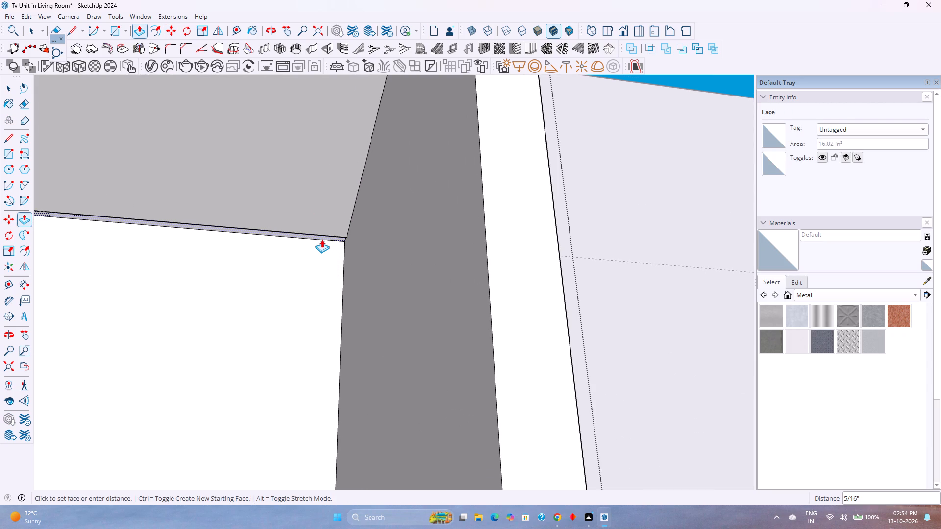
{"action": "type", "text": "0.5"}
{"action": "key", "text": "Return"}
Repeat the 1/2" push on the rear strip of the second compartment's ceiling.
{"action": "scroll", "coordinate": [322, 239], "scroll_direction": "down", "scroll_amount": 6}
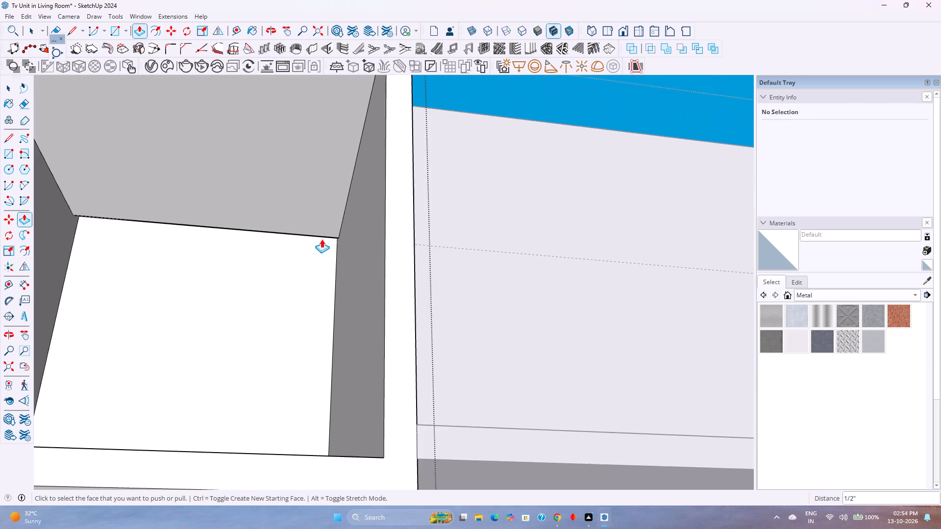
{"action": "scroll", "coordinate": [322, 239], "scroll_direction": "down", "scroll_amount": 8}
{"action": "scroll", "coordinate": [319, 356], "scroll_direction": "up", "scroll_amount": 9}
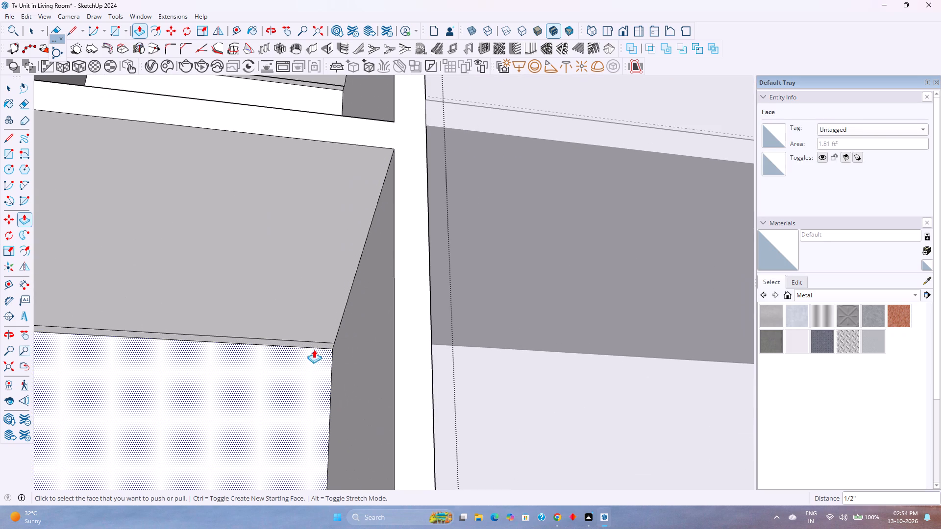
{"action": "double_click", "coordinate": [316, 345]}
Repeat the 1/2" push on the rear strip of the third compartment's ceiling in the shelf column.
{"action": "scroll", "coordinate": [316, 345], "scroll_direction": "down", "scroll_amount": 14}
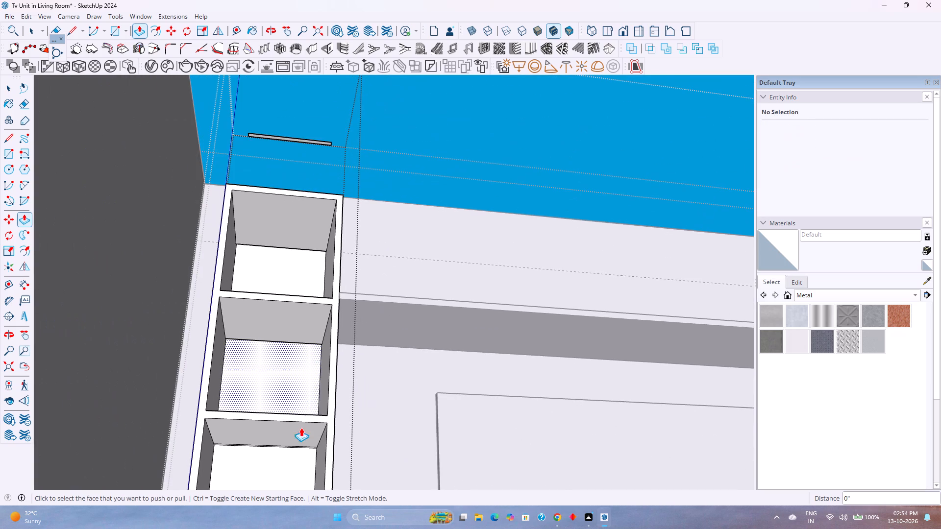
{"action": "scroll", "coordinate": [293, 448], "scroll_direction": "up", "scroll_amount": 17}
{"action": "left_click", "coordinate": [316, 434]}
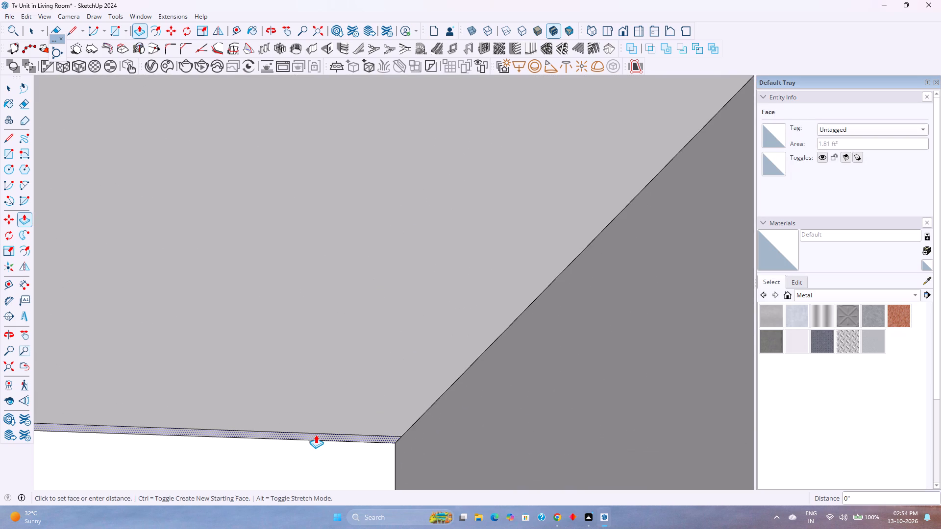
{"action": "left_click", "coordinate": [316, 434]}
Repeat the 1/2" push on the rear strip of the fourth compartment's ceiling.
{"action": "scroll", "coordinate": [316, 434], "scroll_direction": "down", "scroll_amount": 18}
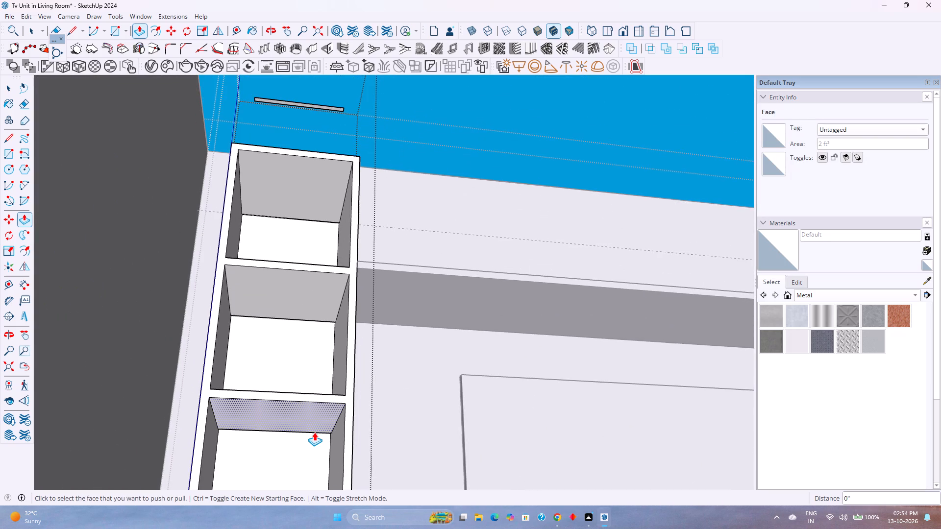
{"action": "middle_click_drag", "start_coordinate": [314, 432], "coordinate": [331, 301], "text": "shift"}
{"action": "scroll", "coordinate": [340, 422], "scroll_direction": "up", "scroll_amount": 5}
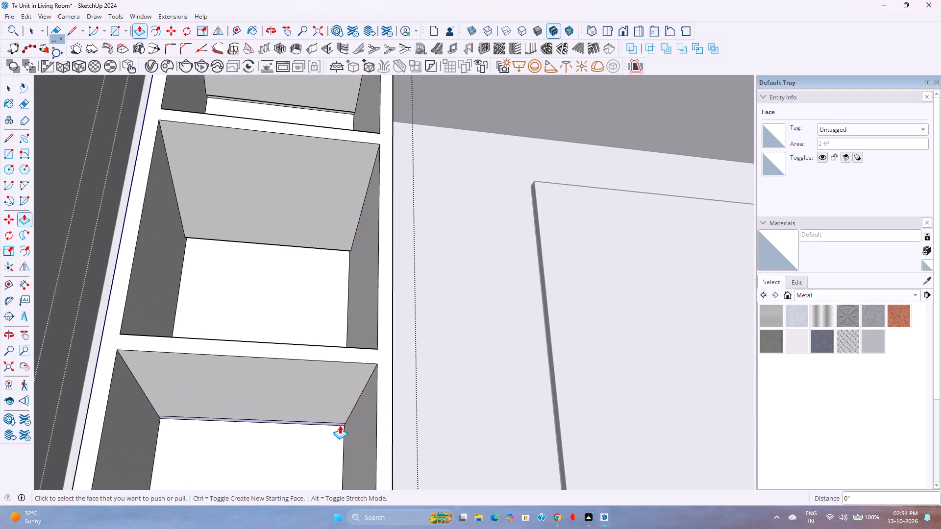
{"action": "scroll", "coordinate": [340, 425], "scroll_direction": "up", "scroll_amount": 5}
{"action": "double_click", "coordinate": [336, 424]}
{"action": "scroll", "coordinate": [336, 424], "scroll_direction": "down", "scroll_amount": 9}
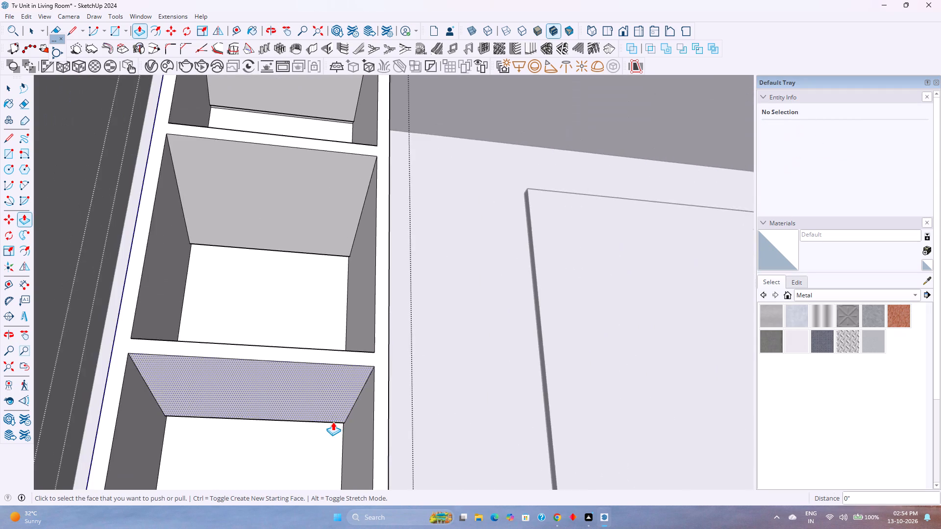
Make the loose strip copied above the shelf column, face and edges together, into a group.
{"action": "scroll", "coordinate": [333, 422], "scroll_direction": "down", "scroll_amount": 14}
{"action": "middle_click_drag", "start_coordinate": [329, 419], "coordinate": [313, 392], "text": "shift"}
{"action": "middle_click_drag", "start_coordinate": [330, 383], "coordinate": [340, 448]}
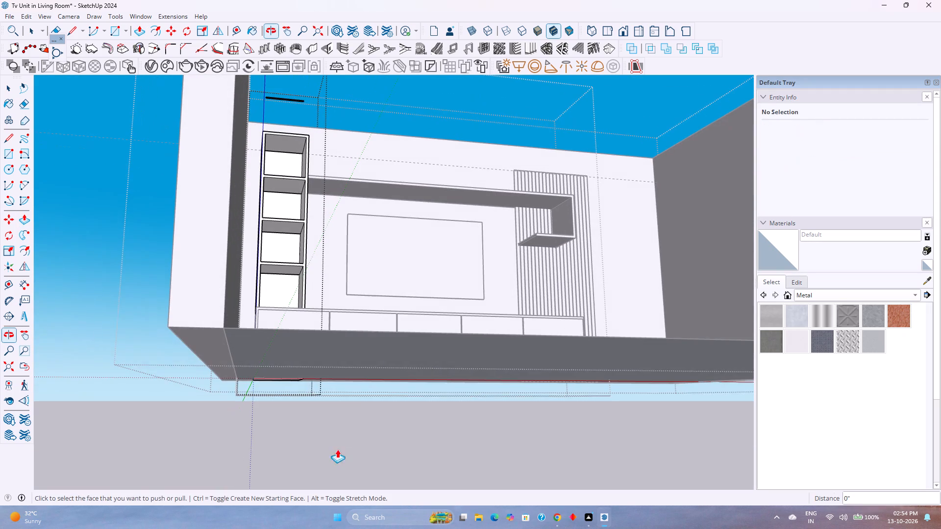
{"action": "key", "text": "space"}
{"action": "scroll", "coordinate": [313, 308], "scroll_direction": "down", "scroll_amount": 3}
{"action": "middle_click_drag", "start_coordinate": [323, 313], "coordinate": [328, 442], "text": "shift"}
{"action": "middle_click", "coordinate": [328, 442], "text": "shift"}
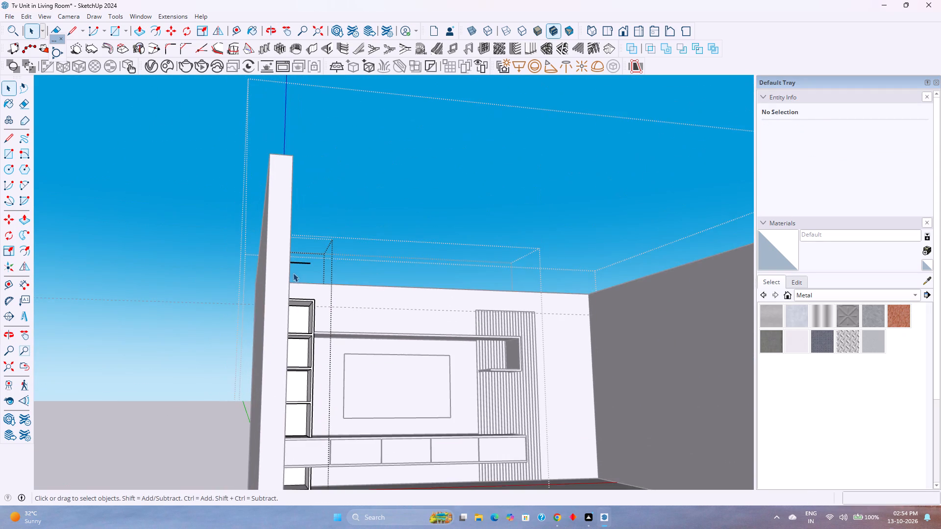
{"action": "scroll", "coordinate": [298, 266], "scroll_direction": "up", "scroll_amount": 20}
{"action": "scroll", "coordinate": [298, 266], "scroll_direction": "up", "scroll_amount": 2}
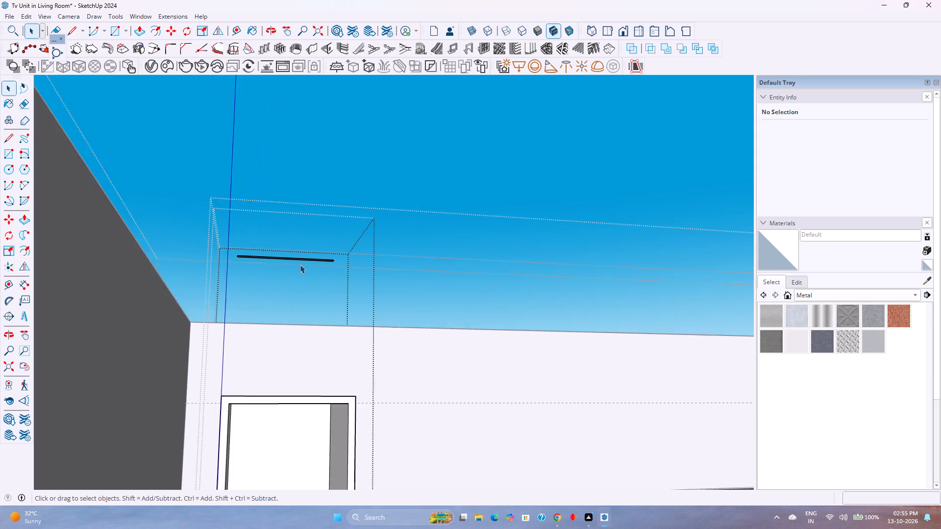
{"action": "scroll", "coordinate": [300, 264], "scroll_direction": "up", "scroll_amount": 19}
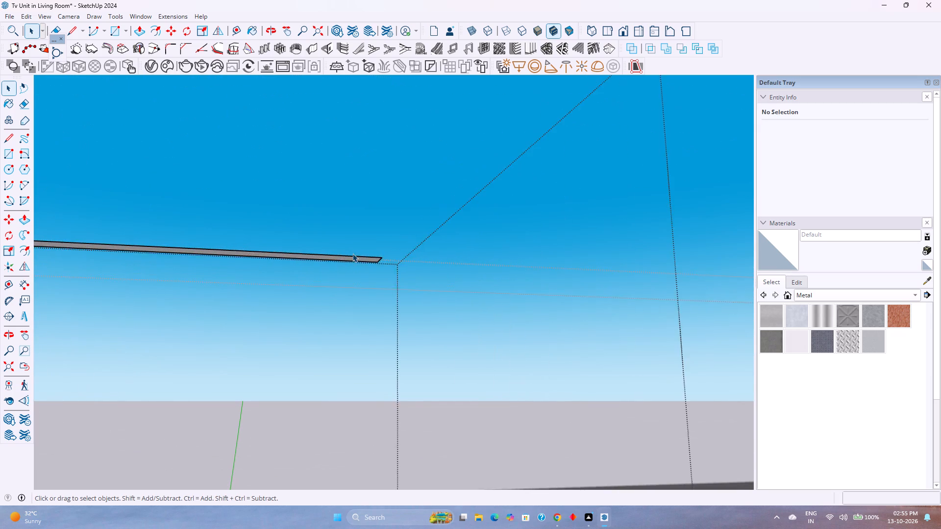
{"action": "scroll", "coordinate": [352, 253], "scroll_direction": "up", "scroll_amount": 6}
{"action": "middle_click_drag", "start_coordinate": [358, 260], "coordinate": [424, 206]}
{"action": "middle_click_drag", "start_coordinate": [436, 199], "coordinate": [467, 230]}
{"action": "middle_click", "coordinate": [467, 230]}
{"action": "scroll", "coordinate": [440, 240], "scroll_direction": "down", "scroll_amount": 4}
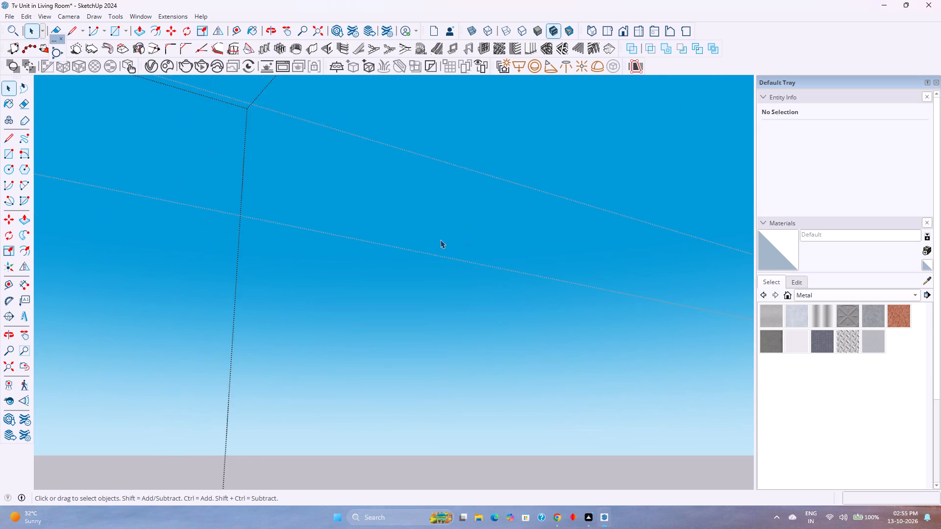
{"action": "scroll", "coordinate": [440, 240], "scroll_direction": "down", "scroll_amount": 8}
{"action": "left_click", "coordinate": [271, 116]}
{"action": "double_click", "coordinate": [271, 116]}
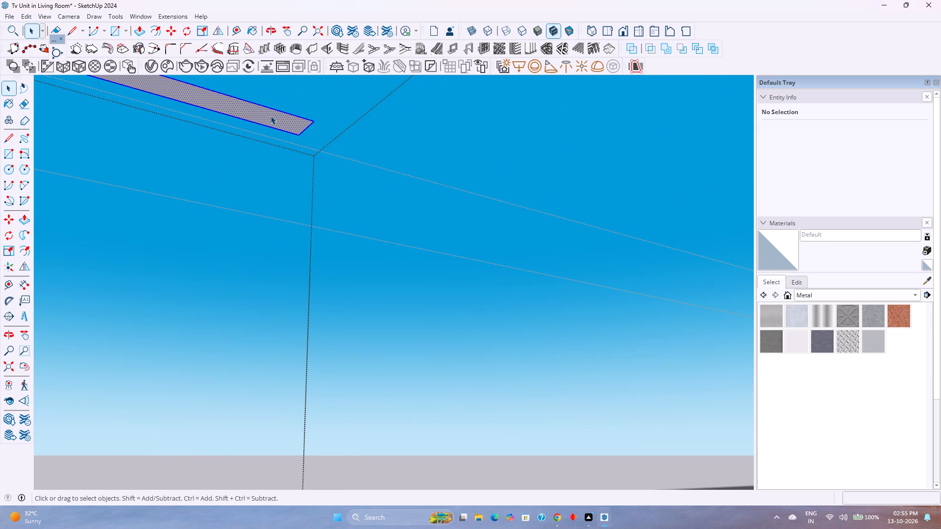
{"action": "right_click", "coordinate": [274, 119]}
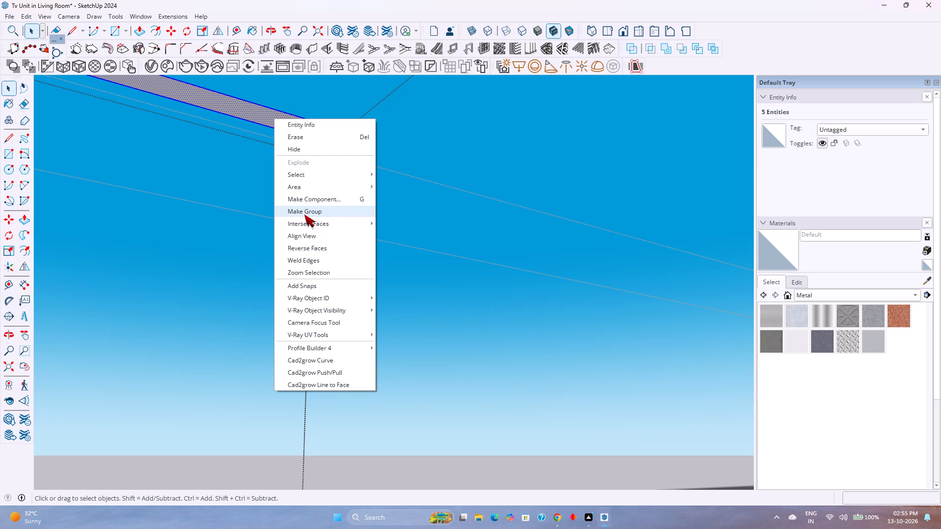
{"action": "left_click", "coordinate": [304, 215]}
Inside the strip group above the shelf column, extrude the face 0.5" downward into a solid bar.
{"action": "double_click", "coordinate": [274, 121]}
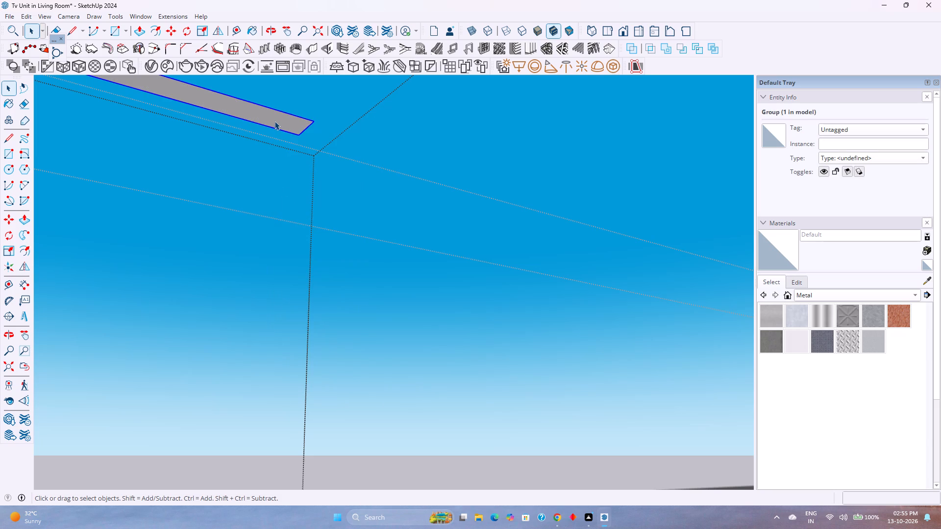
{"action": "key", "text": "p"}
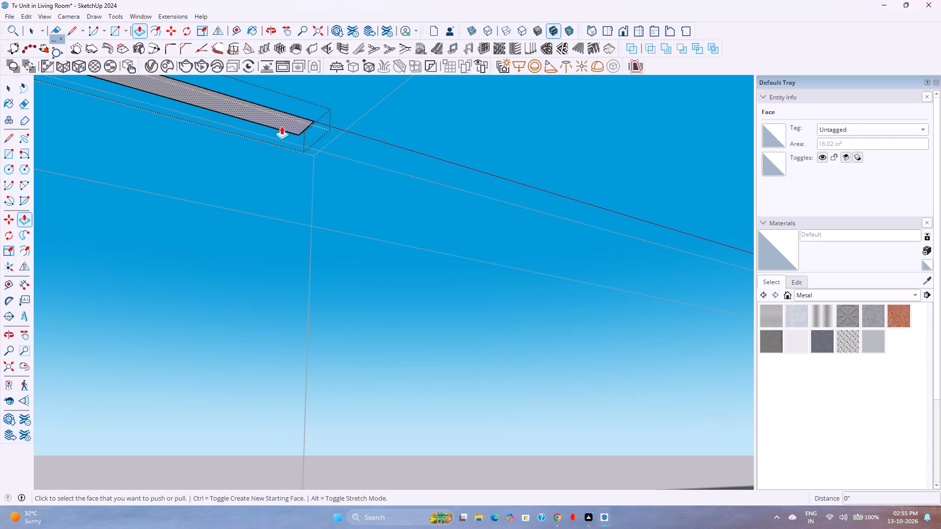
{"action": "key", "text": "Escape"}
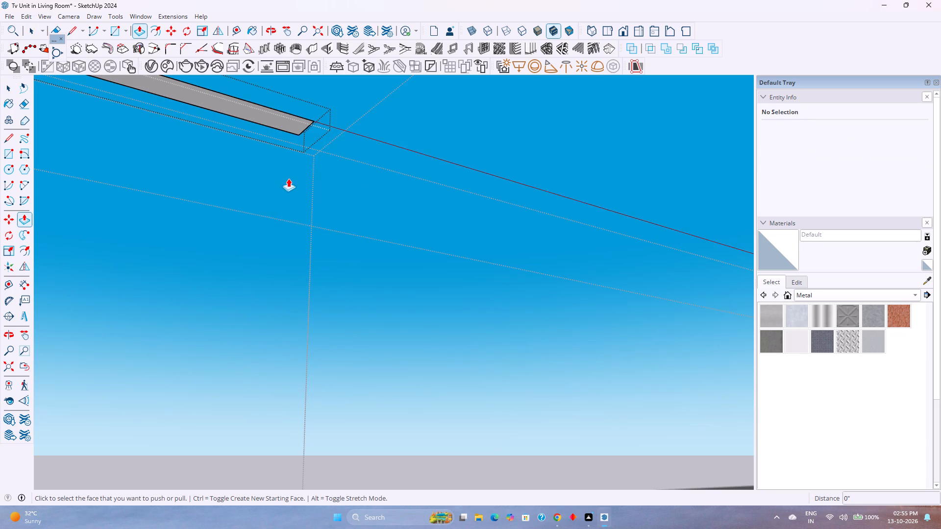
{"action": "left_click", "coordinate": [286, 122]}
{"action": "type", "text": "0.5"}
{"action": "key", "text": "Return"}
{"action": "key", "text": "space"}
{"action": "key", "text": "Escape"}
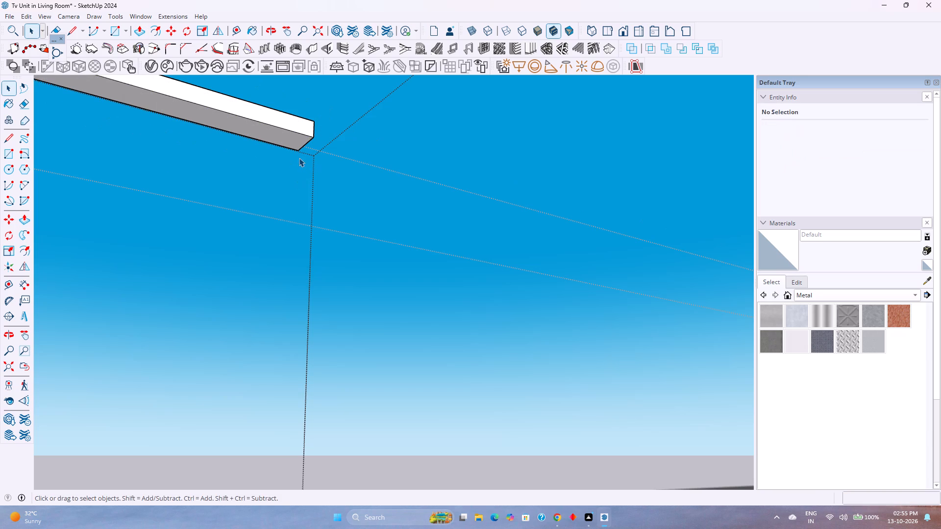
Move the bar group by its lower corner into the groove at the rear of the top compartment's ceiling.
{"action": "left_click", "coordinate": [295, 128]}
{"action": "key", "text": "m"}
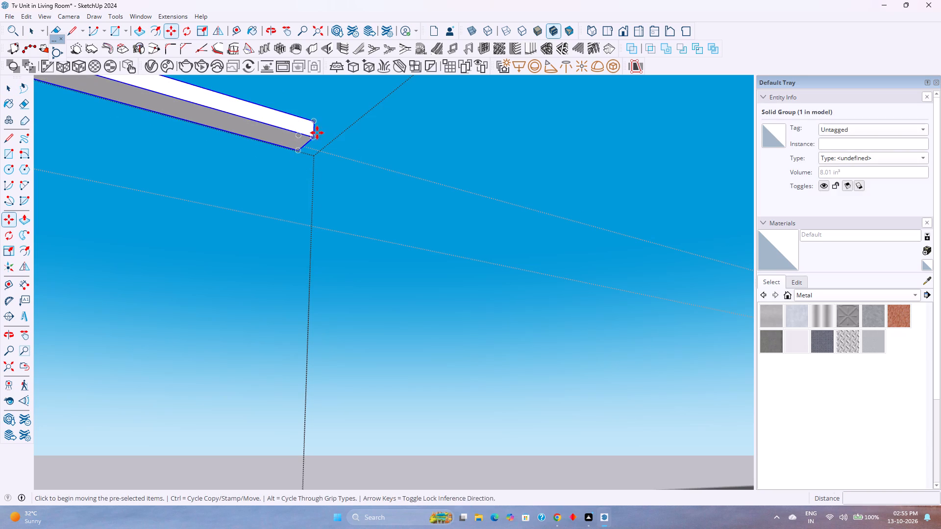
{"action": "left_click", "coordinate": [314, 139]}
{"action": "scroll", "coordinate": [288, 200], "scroll_direction": "down", "scroll_amount": 13}
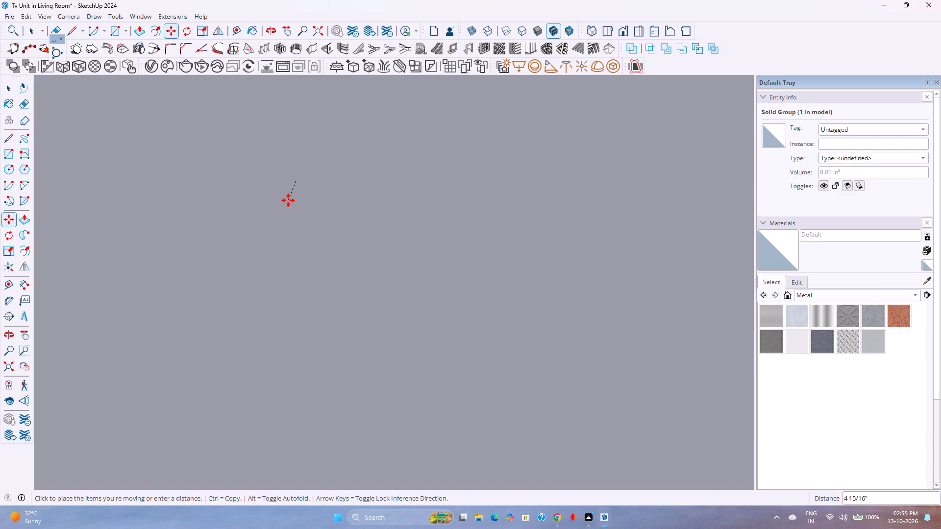
{"action": "scroll", "coordinate": [288, 200], "scroll_direction": "down", "scroll_amount": 5}
{"action": "left_click", "coordinate": [13, 367]}
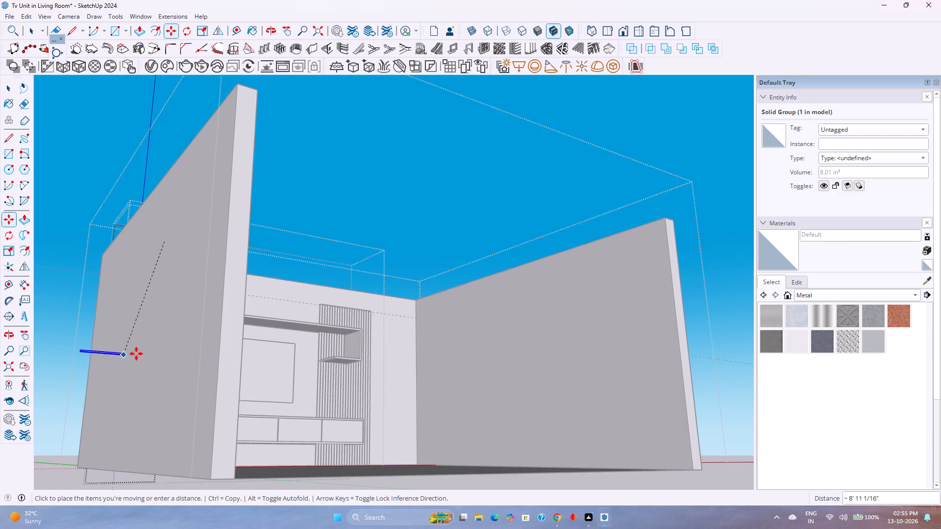
{"action": "middle_click_drag", "start_coordinate": [231, 366], "coordinate": [47, 367]}
{"action": "scroll", "coordinate": [293, 297], "scroll_direction": "up", "scroll_amount": 8}
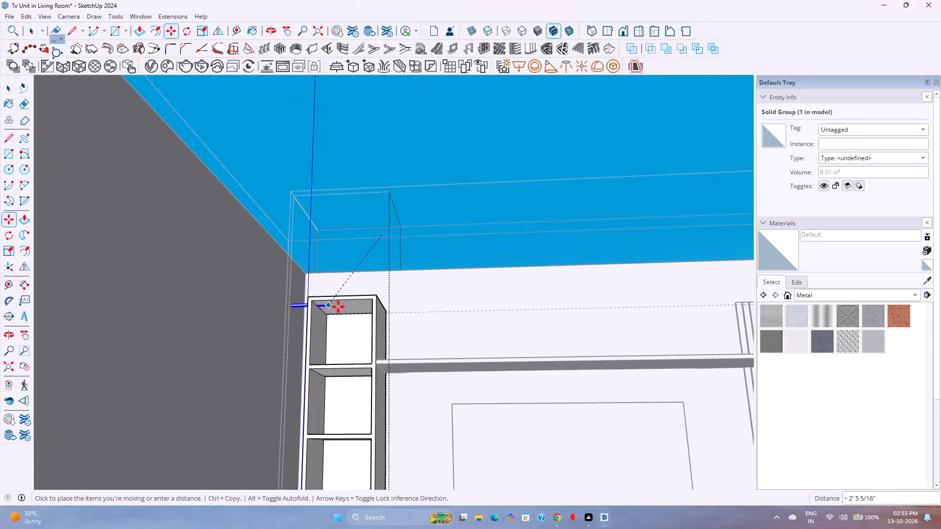
{"action": "scroll", "coordinate": [338, 307], "scroll_direction": "up", "scroll_amount": 20}
{"action": "scroll", "coordinate": [338, 307], "scroll_direction": "up", "scroll_amount": 6}
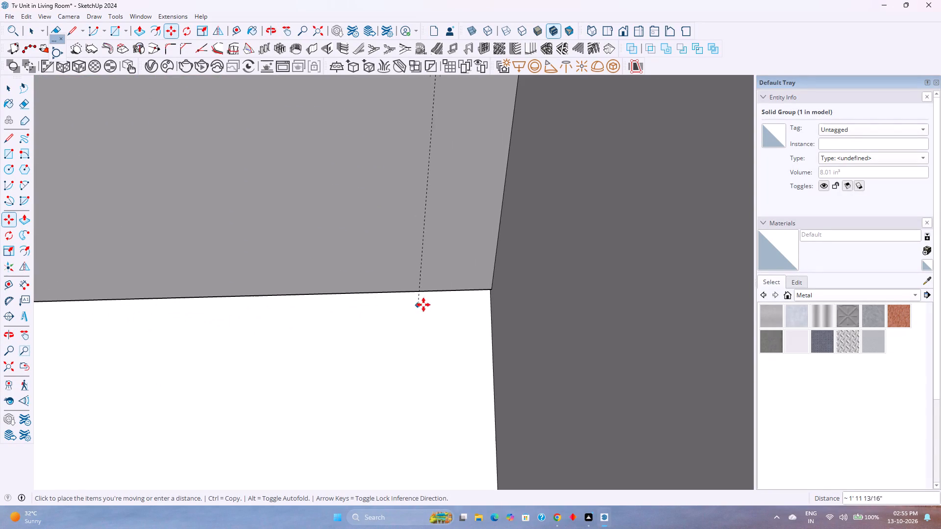
{"action": "left_click", "coordinate": [494, 290]}
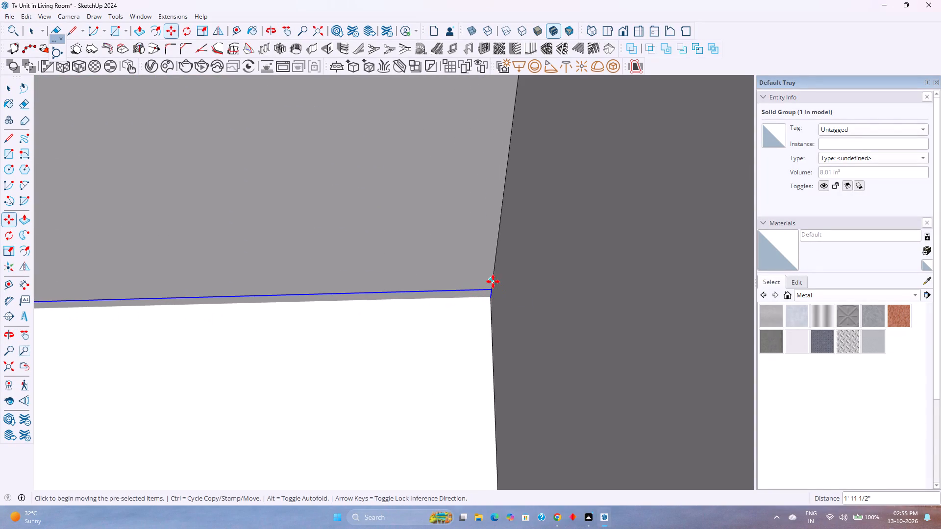
Copy the bar from the top compartment's groove down into the second, using matching front corners of the openings as reference points.
{"action": "scroll", "coordinate": [493, 281], "scroll_direction": "down", "scroll_amount": 11}
{"action": "middle_click_drag", "start_coordinate": [490, 281], "coordinate": [496, 305]}
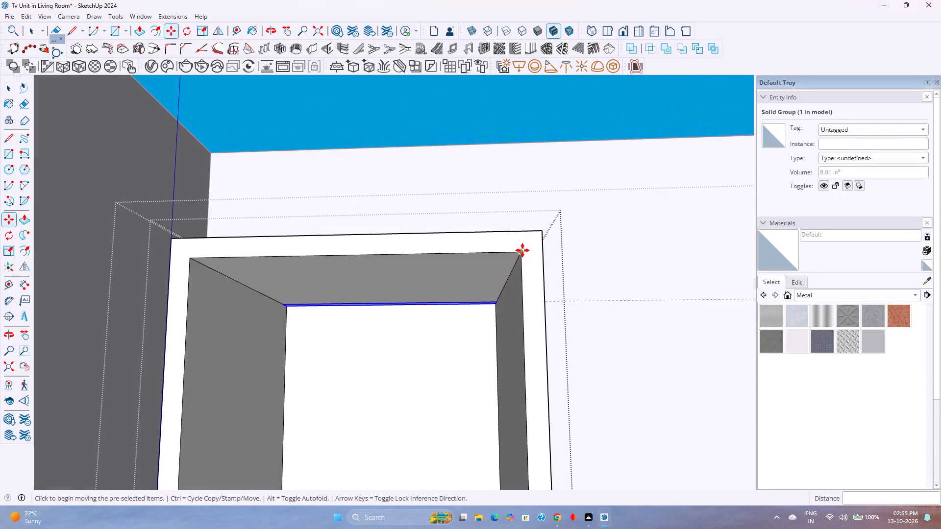
{"action": "left_click", "coordinate": [522, 250]}
{"action": "scroll", "coordinate": [511, 274], "scroll_direction": "down", "scroll_amount": 10}
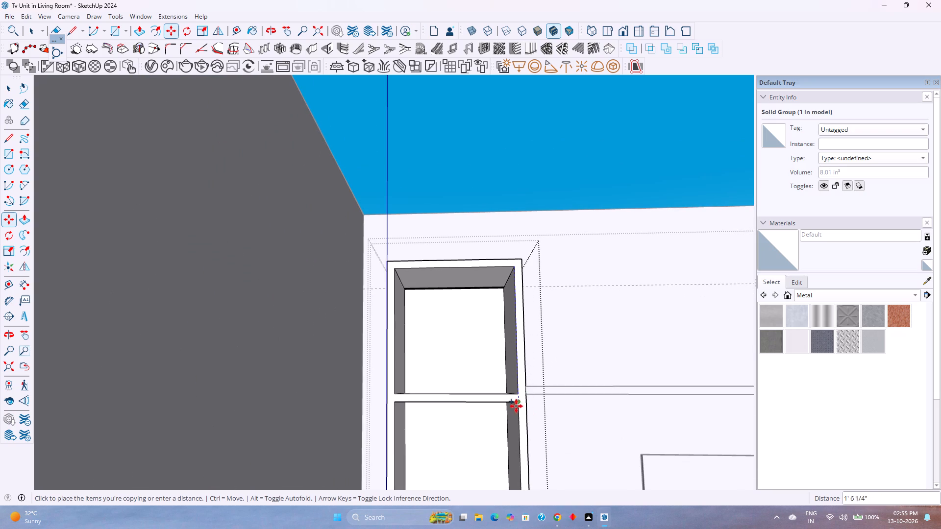
{"action": "left_click", "coordinate": [520, 402]}
Copy the bar from the second compartment's groove 1' 5 1/4" down into the third compartment's groove.
{"action": "middle_click_drag", "start_coordinate": [513, 418], "coordinate": [475, 364], "text": "shift"}
{"action": "middle_click", "coordinate": [474, 363], "text": "shift"}
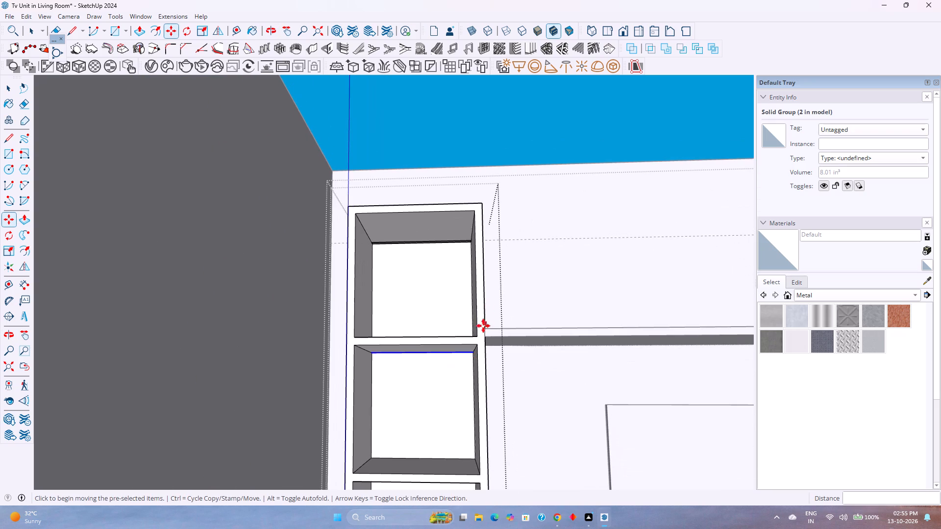
{"action": "left_click", "coordinate": [478, 342]}
{"action": "scroll", "coordinate": [474, 395], "scroll_direction": "down", "scroll_amount": 2}
{"action": "middle_click_drag", "start_coordinate": [463, 482], "coordinate": [451, 409], "text": "shift"}
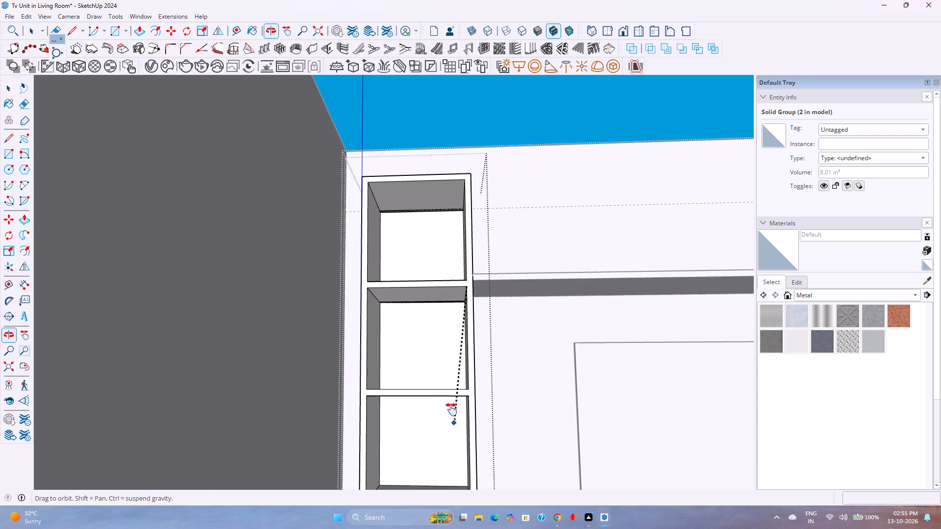
{"action": "middle_click_drag", "start_coordinate": [451, 409], "coordinate": [450, 400], "text": "shift"}
{"action": "middle_click", "coordinate": [450, 399], "text": "shift"}
{"action": "left_click", "coordinate": [464, 370]}
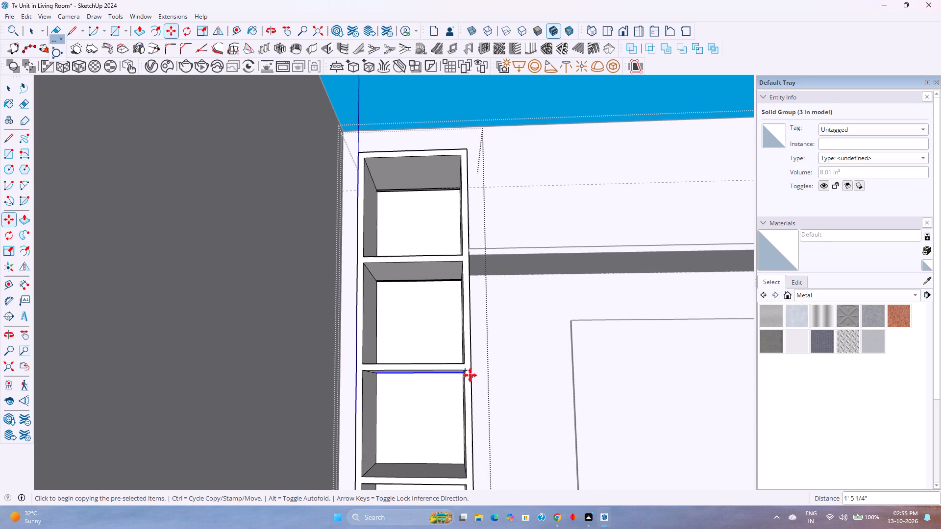
Copy the bar from the third compartment's groove 1' 5 1/4" down into the fourth compartment's groove.
{"action": "left_click", "coordinate": [467, 372]}
{"action": "middle_click_drag", "start_coordinate": [465, 412], "coordinate": [457, 347]}
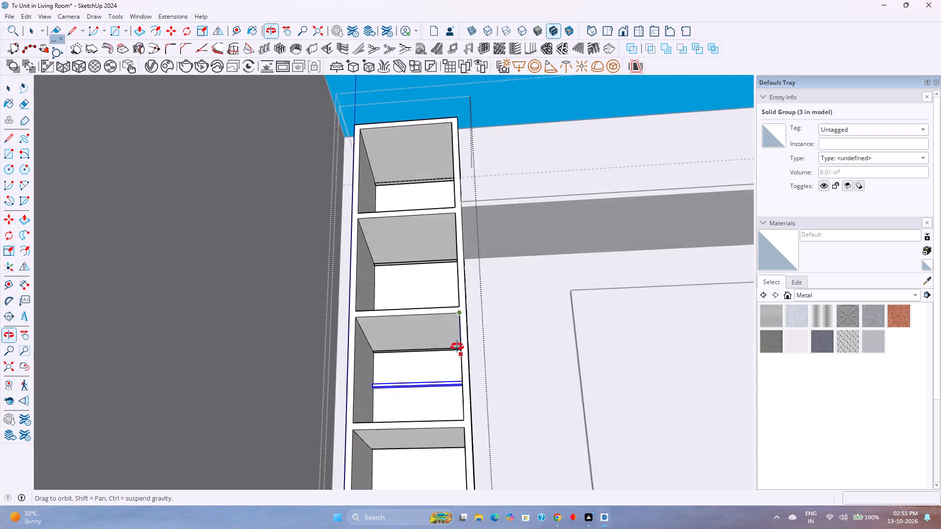
{"action": "middle_click_drag", "start_coordinate": [457, 347], "coordinate": [463, 328]}
{"action": "middle_click", "coordinate": [463, 328]}
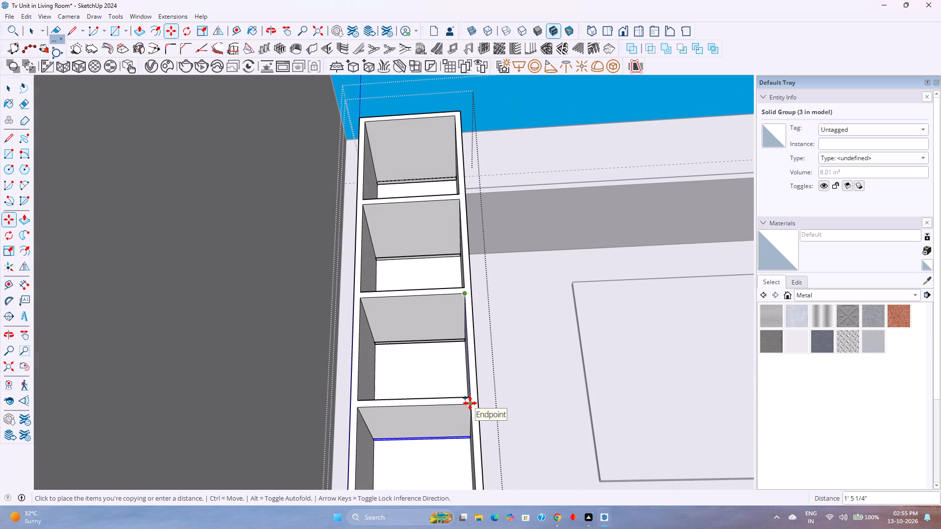
{"action": "left_click", "coordinate": [470, 405]}
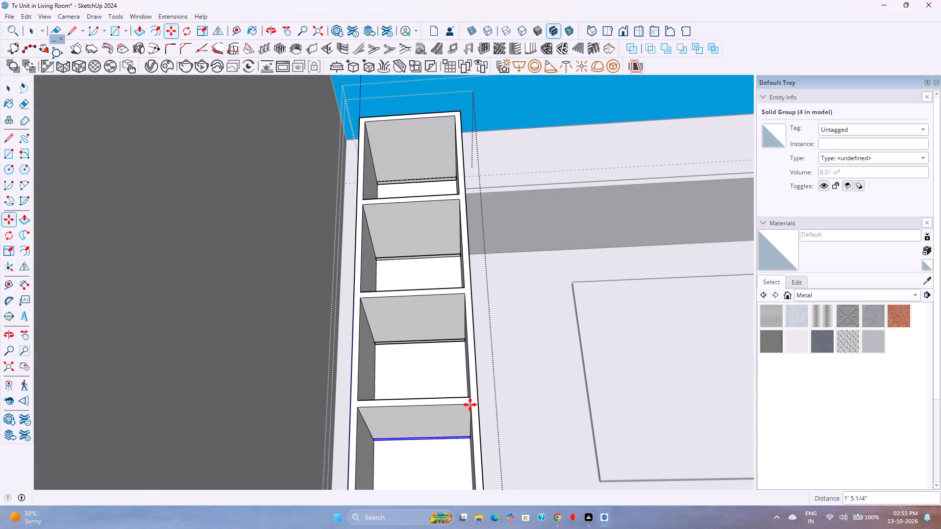
{"action": "key", "text": "space"}
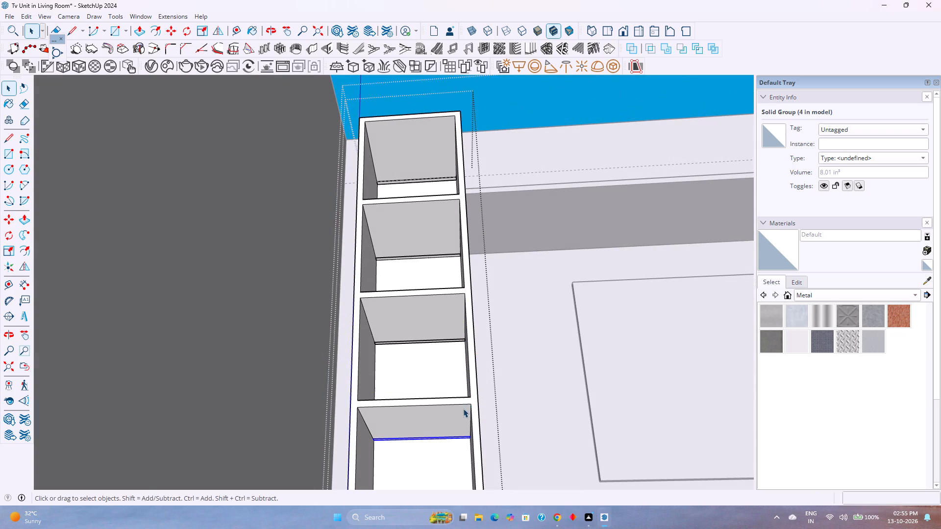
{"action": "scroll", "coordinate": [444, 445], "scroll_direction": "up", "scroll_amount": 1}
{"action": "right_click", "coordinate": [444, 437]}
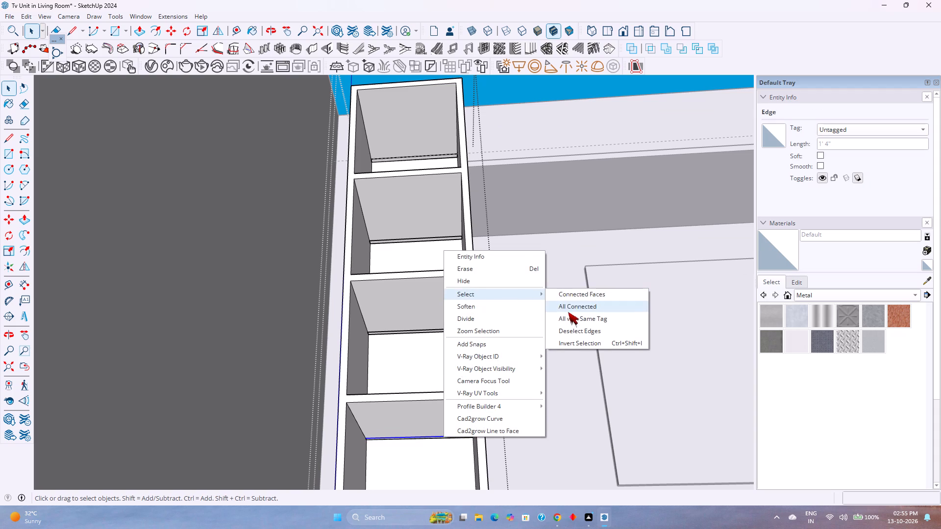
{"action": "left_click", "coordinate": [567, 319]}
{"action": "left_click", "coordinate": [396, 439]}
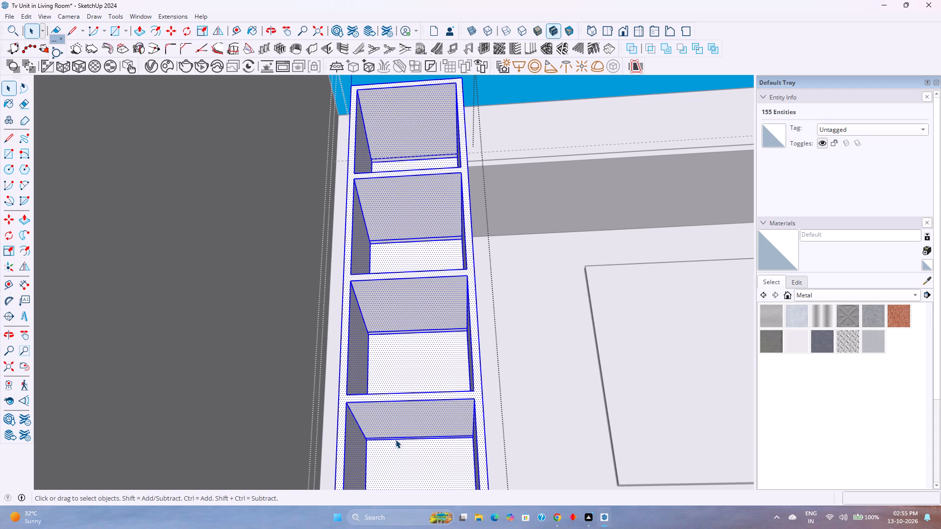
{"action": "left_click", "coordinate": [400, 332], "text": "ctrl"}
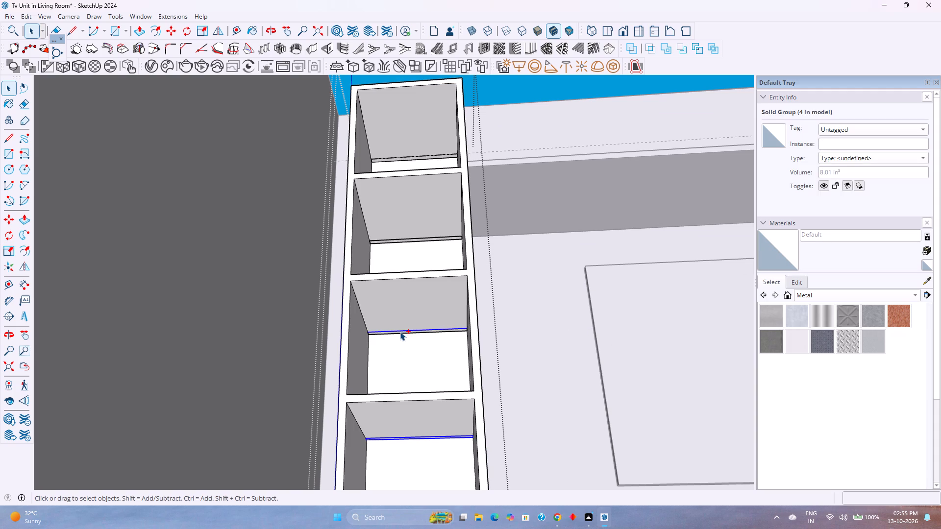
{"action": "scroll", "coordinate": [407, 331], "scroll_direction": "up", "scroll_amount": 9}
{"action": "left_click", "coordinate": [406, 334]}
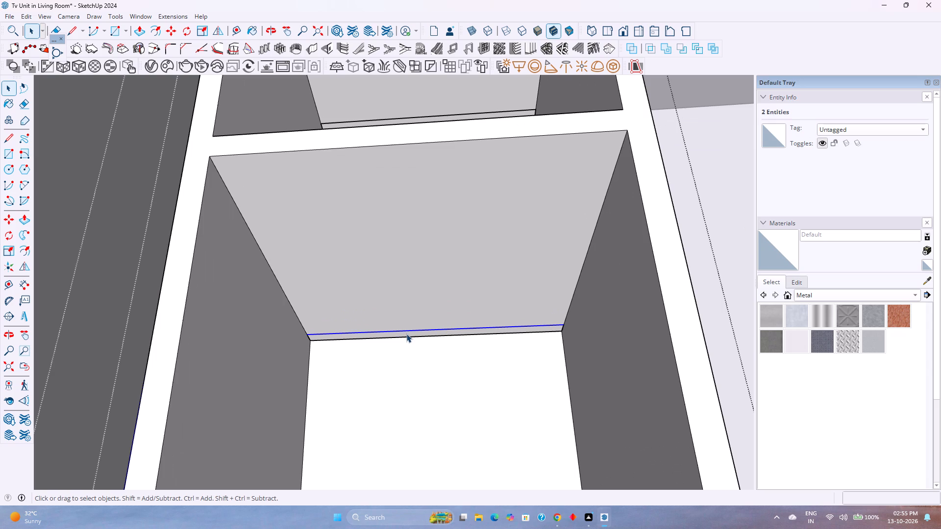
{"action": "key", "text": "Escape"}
Select together the four bar groups in the ceiling grooves of the shelf column's compartments.
{"action": "scroll", "coordinate": [406, 334], "scroll_direction": "up", "scroll_amount": 2}
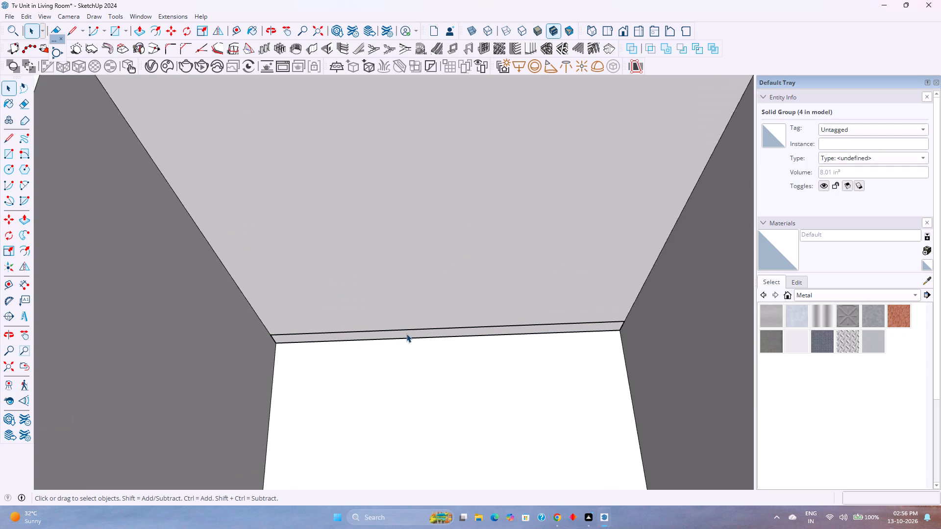
{"action": "scroll", "coordinate": [406, 334], "scroll_direction": "up", "scroll_amount": 5}
{"action": "middle_click_drag", "start_coordinate": [406, 334], "coordinate": [374, 329]}
{"action": "left_click", "coordinate": [368, 334]}
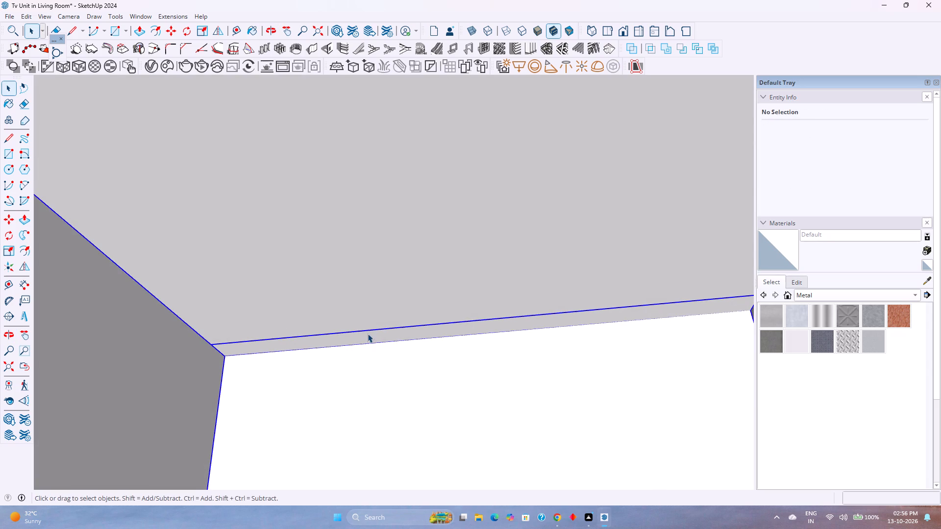
{"action": "double_click", "coordinate": [365, 337]}
{"action": "left_click", "coordinate": [365, 339]}
{"action": "scroll", "coordinate": [365, 339], "scroll_direction": "down", "scroll_amount": 5}
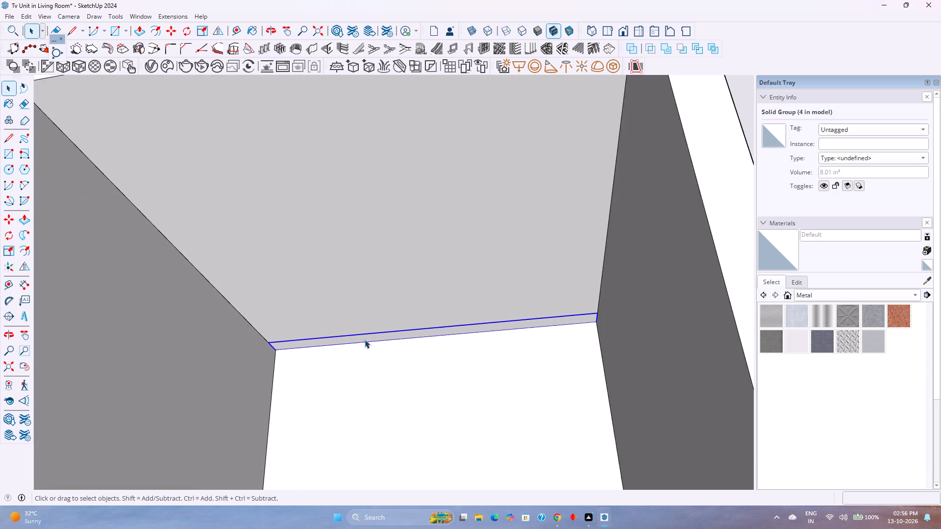
{"action": "scroll", "coordinate": [365, 339], "scroll_direction": "down", "scroll_amount": 11}
{"action": "middle_click_drag", "start_coordinate": [396, 470], "coordinate": [388, 419]}
{"action": "scroll", "coordinate": [382, 400], "scroll_direction": "up", "scroll_amount": 3}
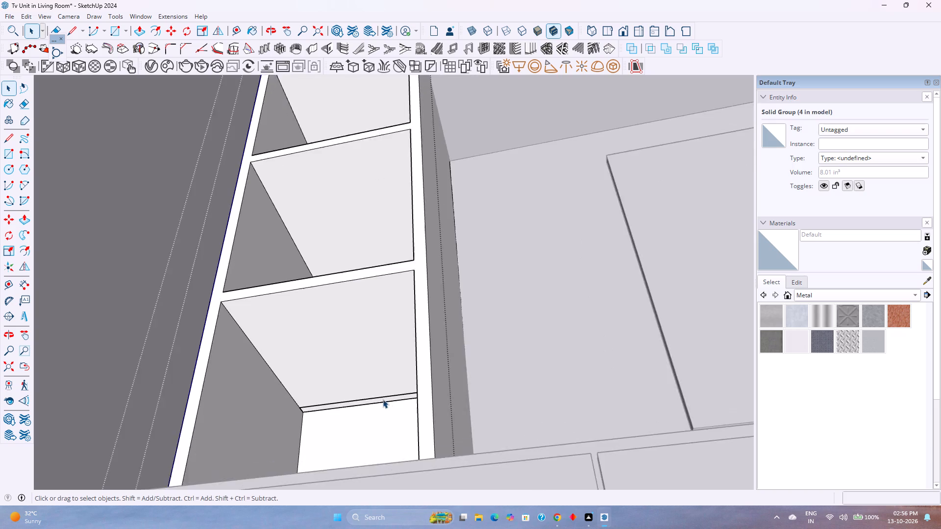
{"action": "scroll", "coordinate": [383, 399], "scroll_direction": "up", "scroll_amount": 8}
{"action": "left_click", "coordinate": [375, 397], "text": "ctrl"}
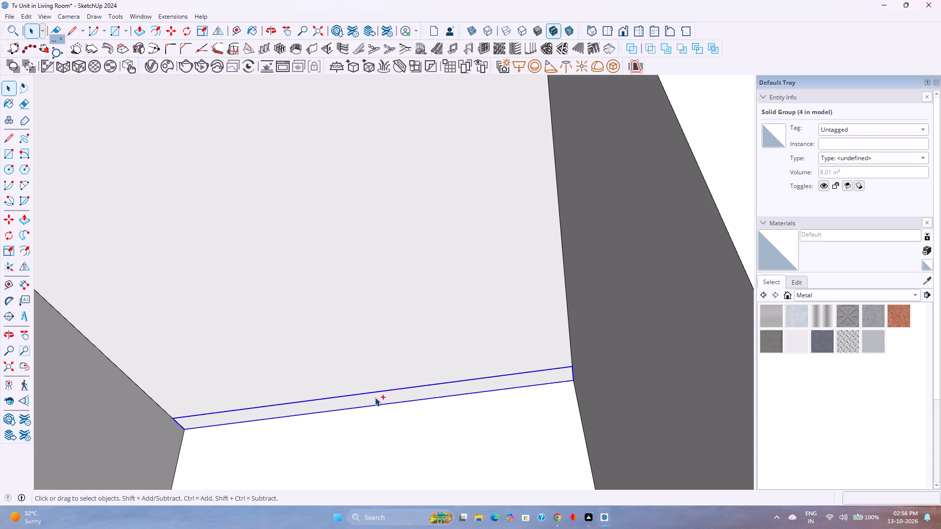
{"action": "scroll", "coordinate": [375, 397], "scroll_direction": "down", "scroll_amount": 9}
{"action": "middle_click_drag", "start_coordinate": [375, 397], "coordinate": [394, 452]}
{"action": "scroll", "coordinate": [383, 435], "scroll_direction": "down", "scroll_amount": 4}
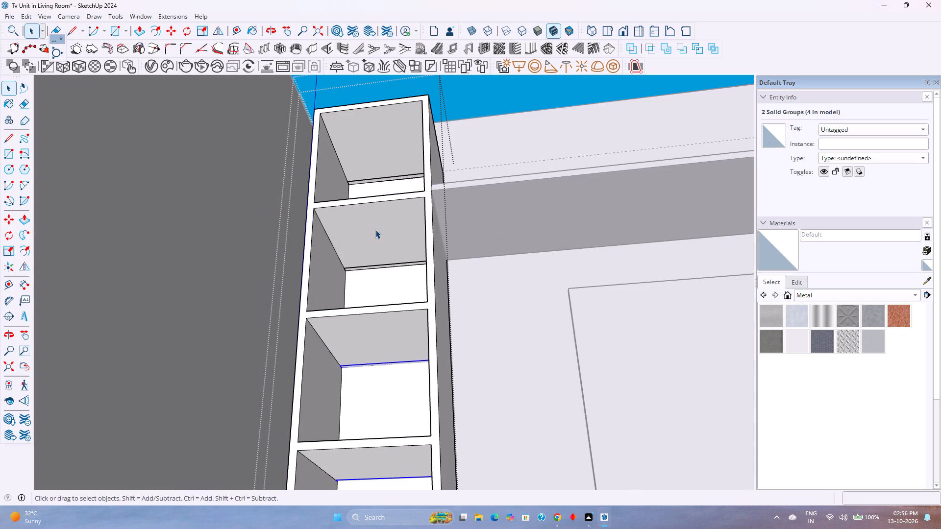
{"action": "scroll", "coordinate": [396, 279], "scroll_direction": "up", "scroll_amount": 10}
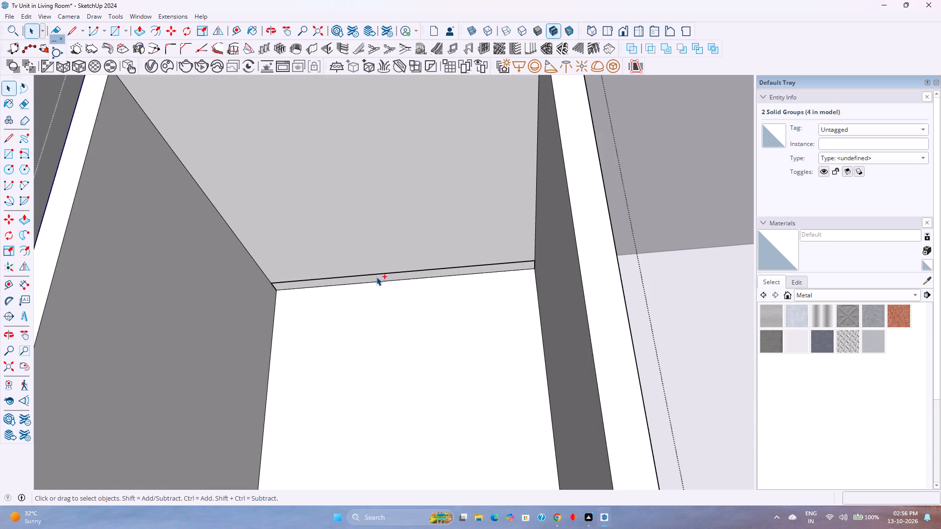
{"action": "left_click", "coordinate": [376, 278], "text": "ctrl"}
{"action": "scroll", "coordinate": [376, 278], "scroll_direction": "down", "scroll_amount": 8}
{"action": "middle_click_drag", "start_coordinate": [365, 176], "coordinate": [394, 209]}
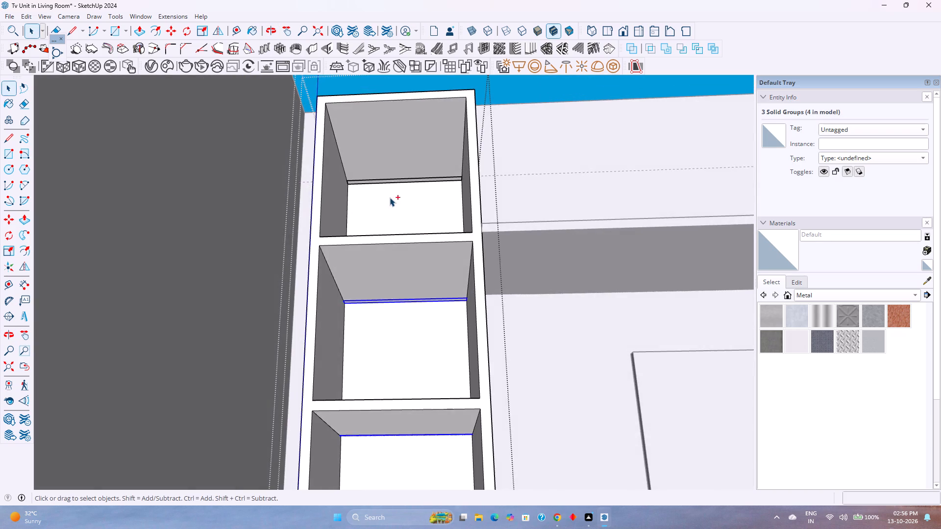
{"action": "scroll", "coordinate": [390, 197], "scroll_direction": "up", "scroll_amount": 6, "text": "ctrl"}
{"action": "left_click", "coordinate": [371, 169], "text": "ctrl"}
{"action": "scroll", "coordinate": [371, 169], "scroll_direction": "down", "scroll_amount": 3}
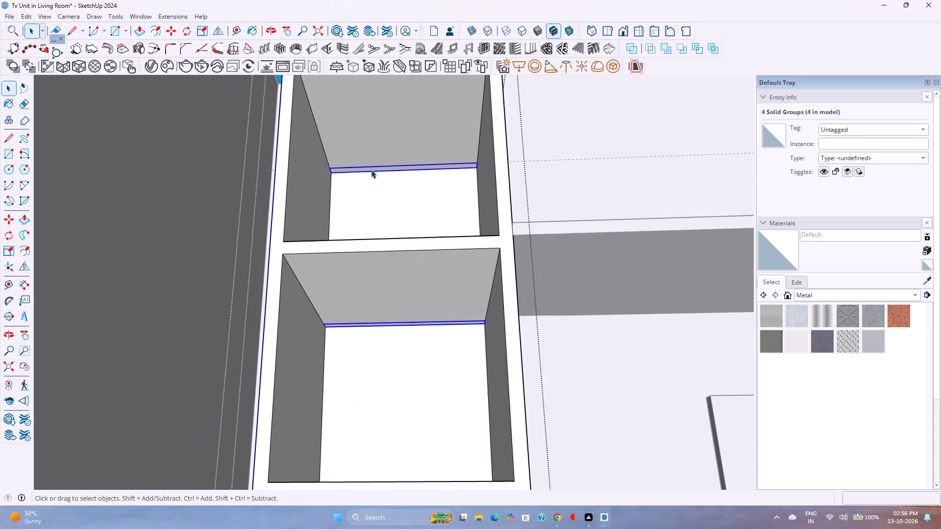
{"action": "scroll", "coordinate": [371, 169], "scroll_direction": "down", "scroll_amount": 8}
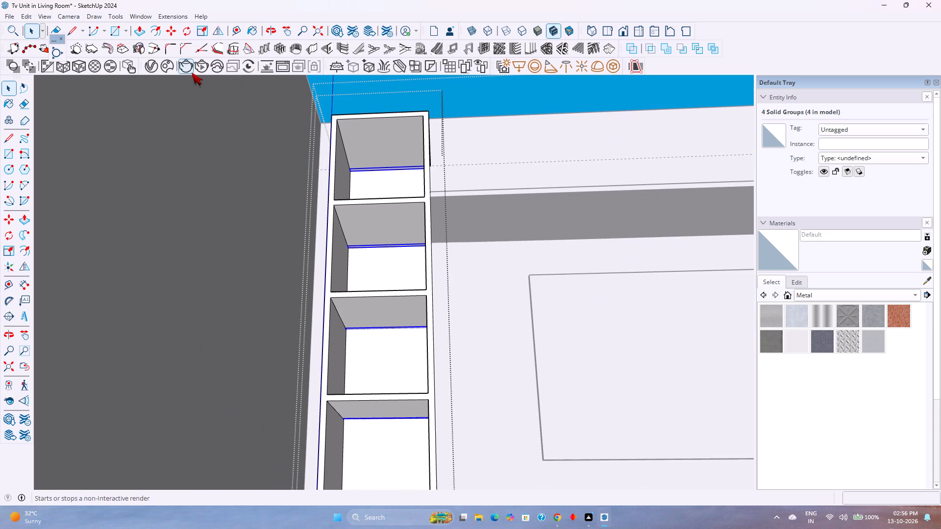
Open the V-Ray Asset Editor with the four bars selected.
{"action": "left_click", "coordinate": [149, 71]}
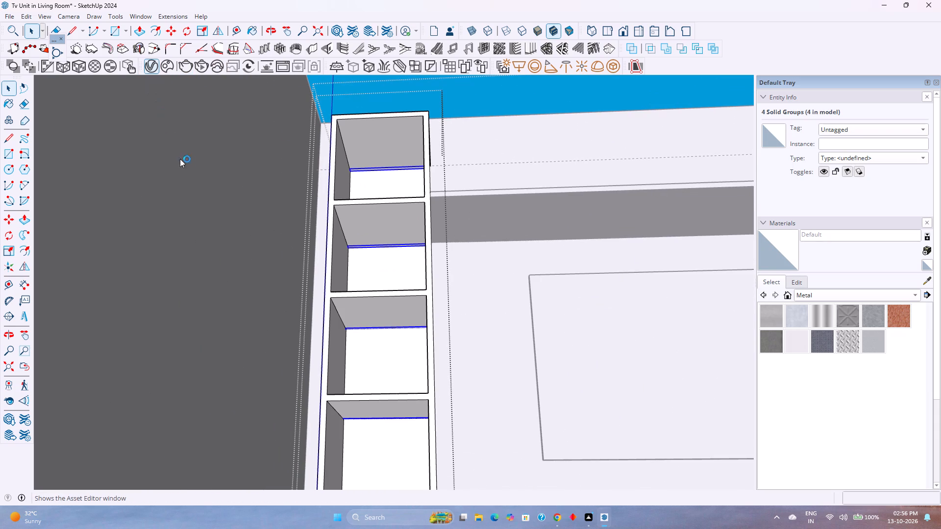
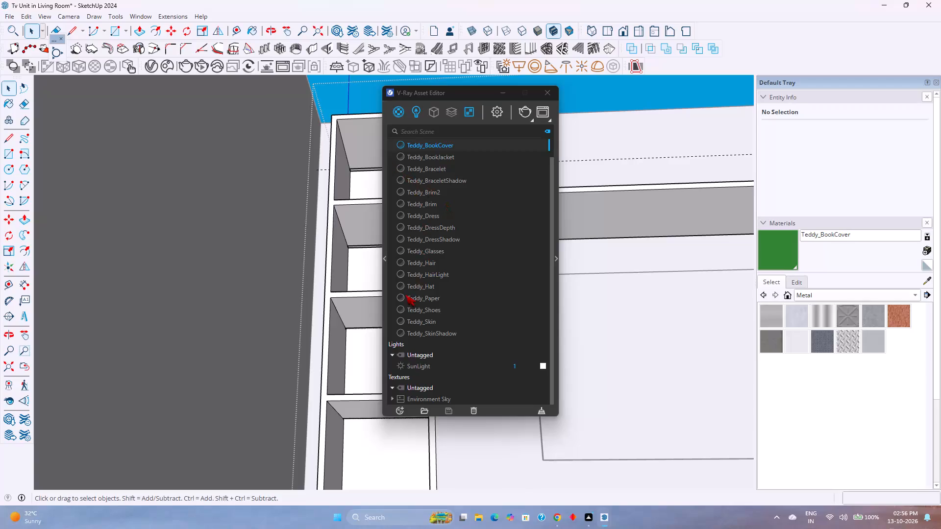
Create a new V-Ray Emissive material.
{"action": "right_click", "coordinate": [398, 111]}
{"action": "left_click", "coordinate": [422, 143]}
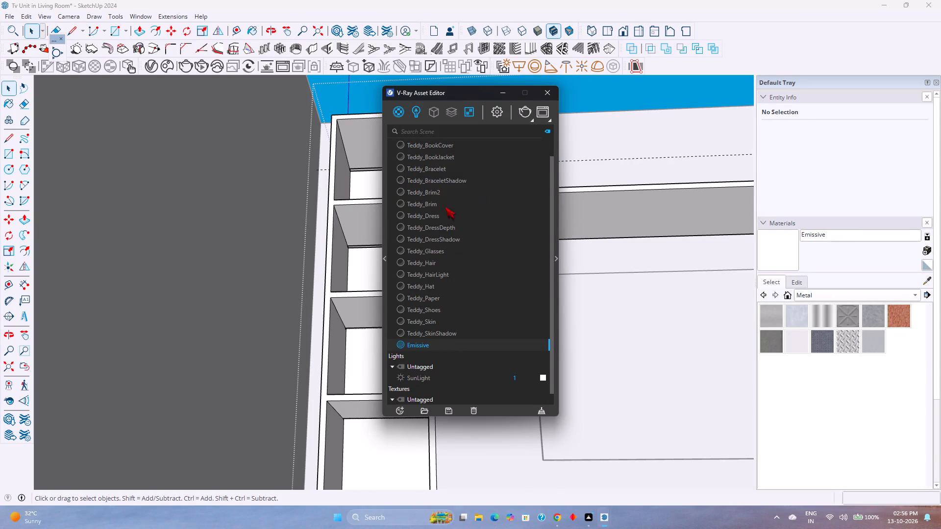
Set the Emissive material's colour to a pale warm cream with hue 0.098, saturation 0.145 and value 0.995.
{"action": "left_click", "coordinate": [558, 258]}
{"action": "left_click", "coordinate": [638, 262]}
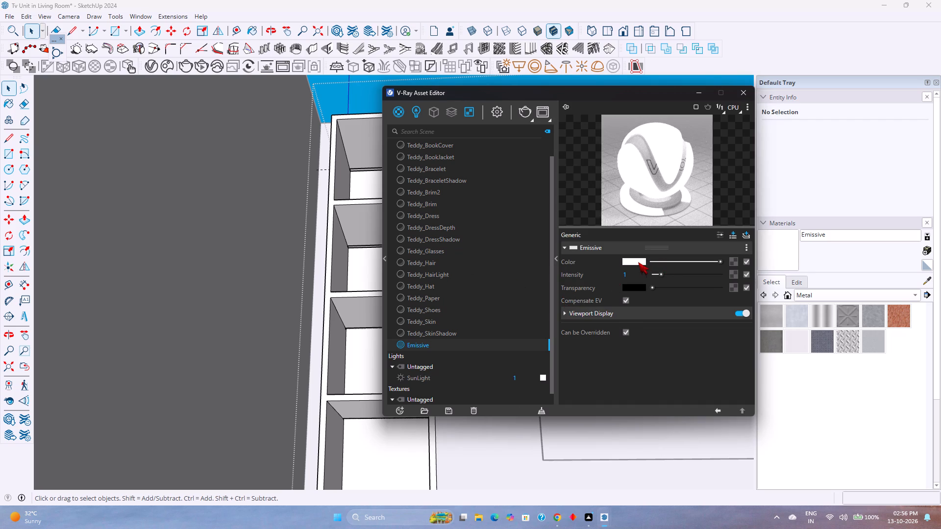
{"action": "left_click", "coordinate": [450, 195]}
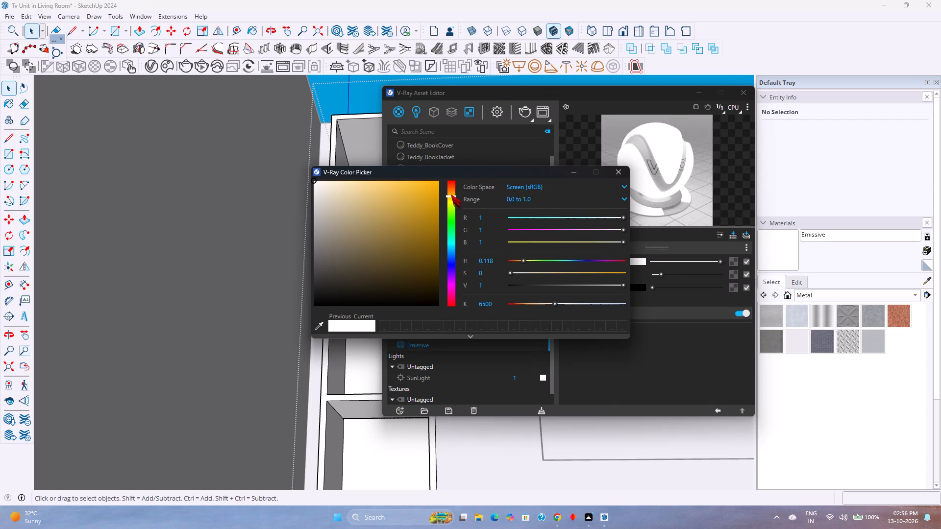
{"action": "left_click", "coordinate": [451, 194]}
{"action": "left_click", "coordinate": [451, 193]}
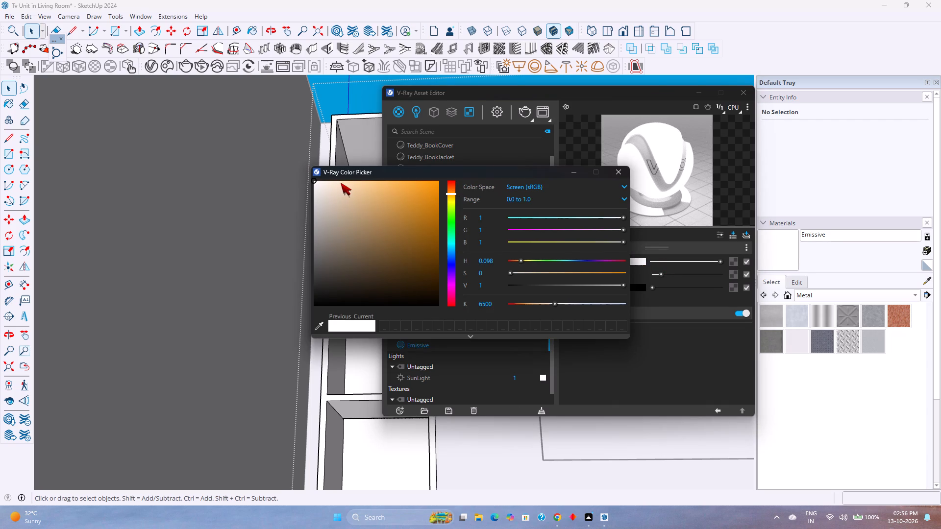
{"action": "left_click", "coordinate": [341, 183]}
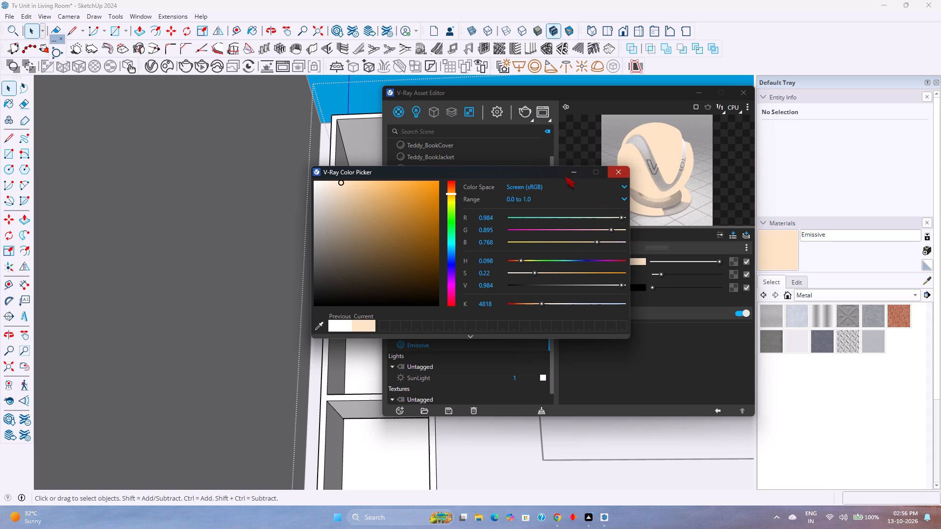
{"action": "left_click", "coordinate": [332, 181]}
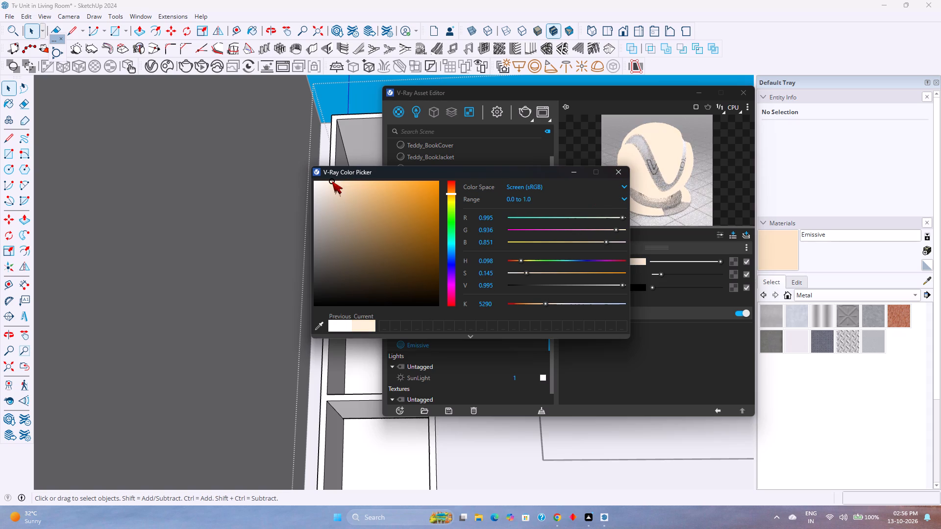
{"action": "left_click", "coordinate": [623, 172]}
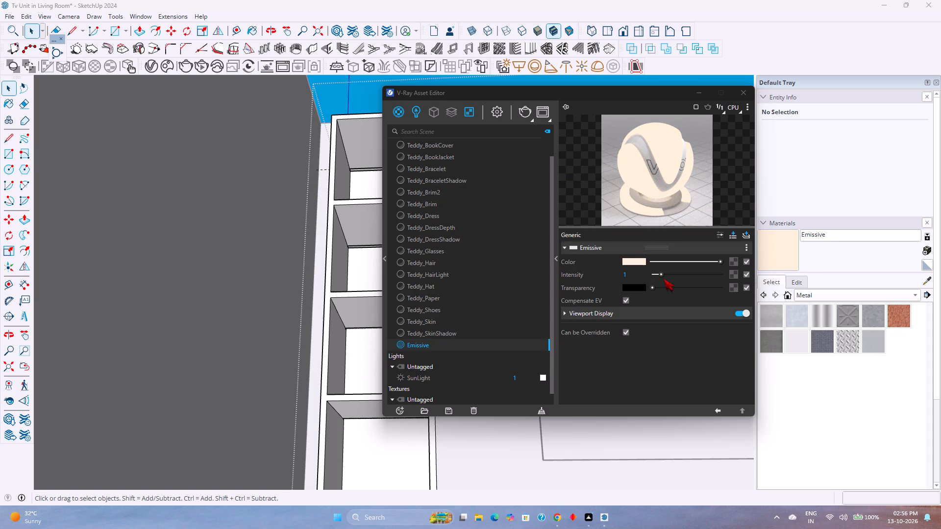
Raise the Emissive material's intensity to 3.9.
{"action": "left_click_drag", "start_coordinate": [663, 277], "coordinate": [681, 278]}
{"action": "left_click", "coordinate": [680, 276]}
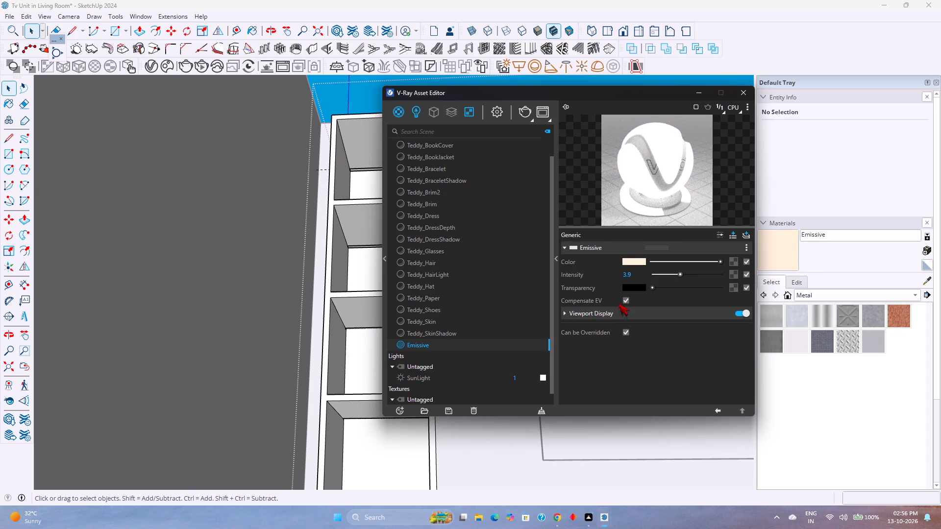
Rename the Emissive material as TV Unit shelves Lights.
{"action": "right_click", "coordinate": [434, 345]}
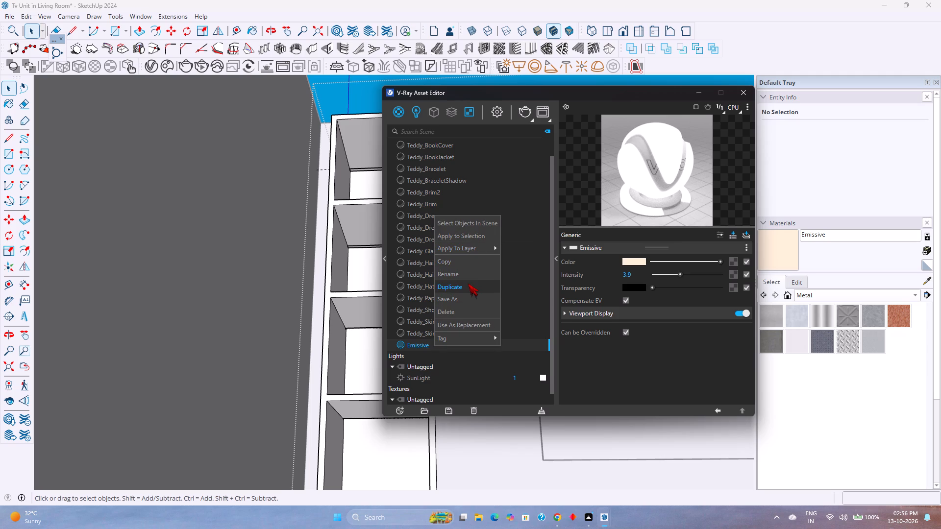
{"action": "left_click", "coordinate": [468, 278]}
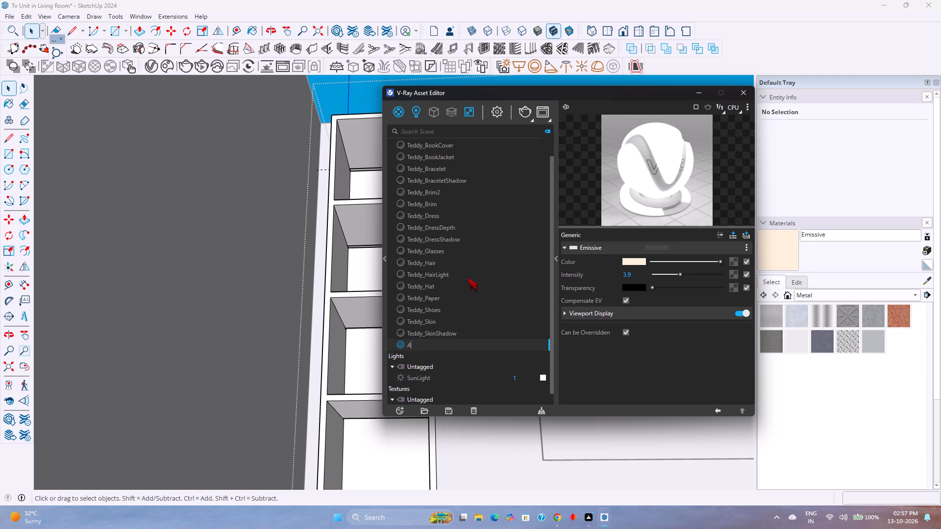
{"action": "type", "text": "Tv"}
{"action": "key", "text": "space"}
{"action": "key", "text": "BackSpace"}
{"action": "key", "text": "BackSpace"}
{"action": "key", "text": "BackSpace"}
{"action": "key", "text": "BackSpace"}
{"action": "key", "text": "BackSpace"}
{"action": "key", "text": "BackSpace"}
{"action": "key", "text": "BackSpace"}
{"action": "key", "text": "BackSpace"}
{"action": "key", "text": "BackSpace"}
{"action": "key", "text": "BackSpace"}
{"action": "key", "text": "BackSpace"}
{"action": "key", "text": "BackSpace"}
{"action": "type", "text": "Tv N"}
{"action": "key", "text": "BackSpace"}
{"action": "key", "text": "BackSpace"}
{"action": "key", "text": "BackSpace"}
{"action": "type", "text": "V Unit shelves"}
{"action": "key", "text": "space"}
{"action": "type", "text": "Lights"}
{"action": "key", "text": "Return"}
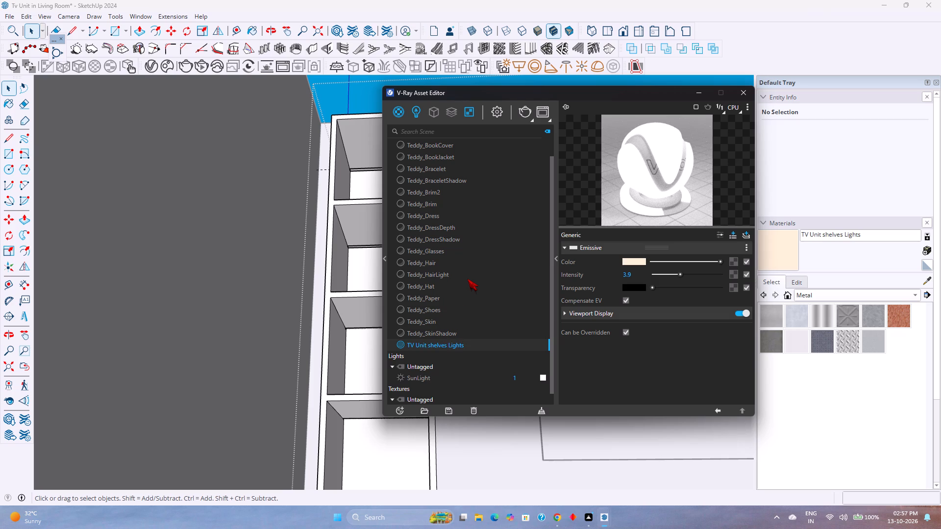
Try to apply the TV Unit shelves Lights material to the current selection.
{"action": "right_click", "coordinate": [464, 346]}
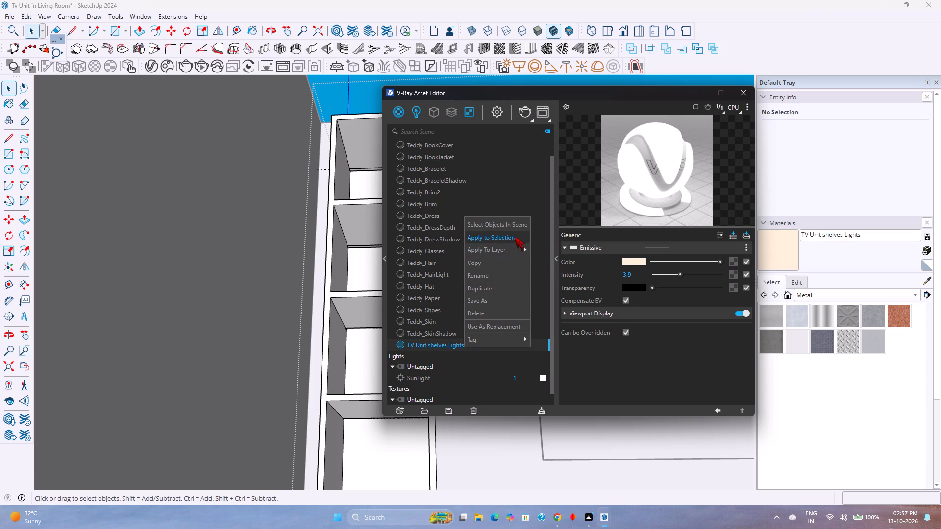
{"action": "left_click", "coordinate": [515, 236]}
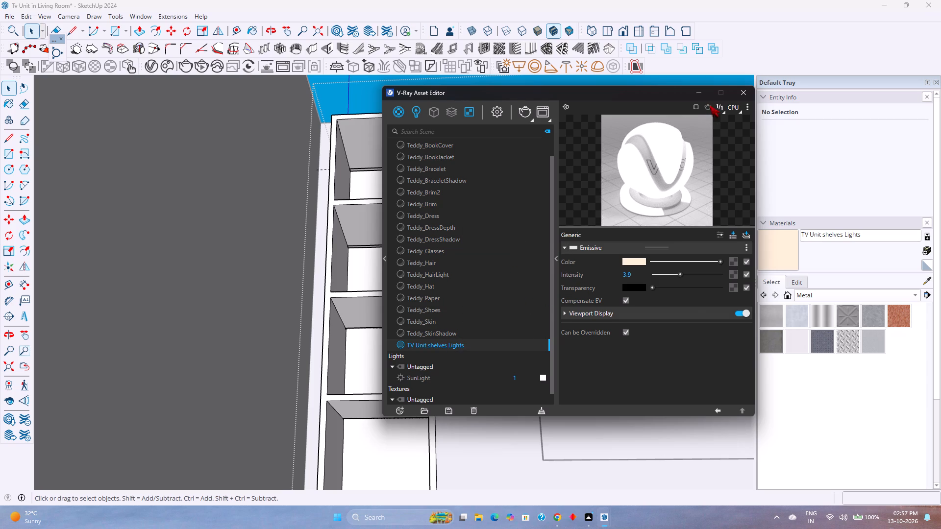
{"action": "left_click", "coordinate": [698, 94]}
Select the four bar groups in the shelf compartments' ceiling grooves and apply the TV Unit shelves Lights material to them.
{"action": "scroll", "coordinate": [405, 247], "scroll_direction": "up", "scroll_amount": 8}
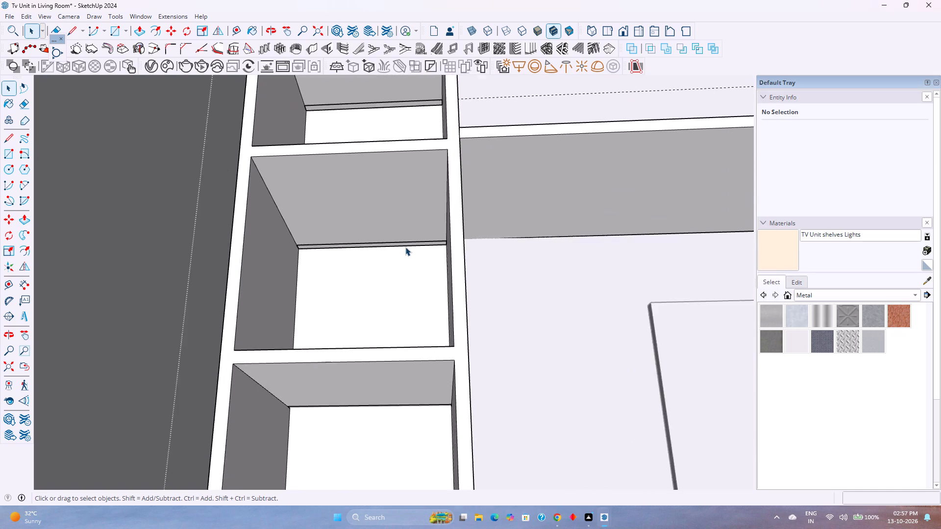
{"action": "scroll", "coordinate": [405, 247], "scroll_direction": "up", "scroll_amount": 5}
{"action": "left_click", "coordinate": [403, 242]}
{"action": "double_click", "coordinate": [403, 242]}
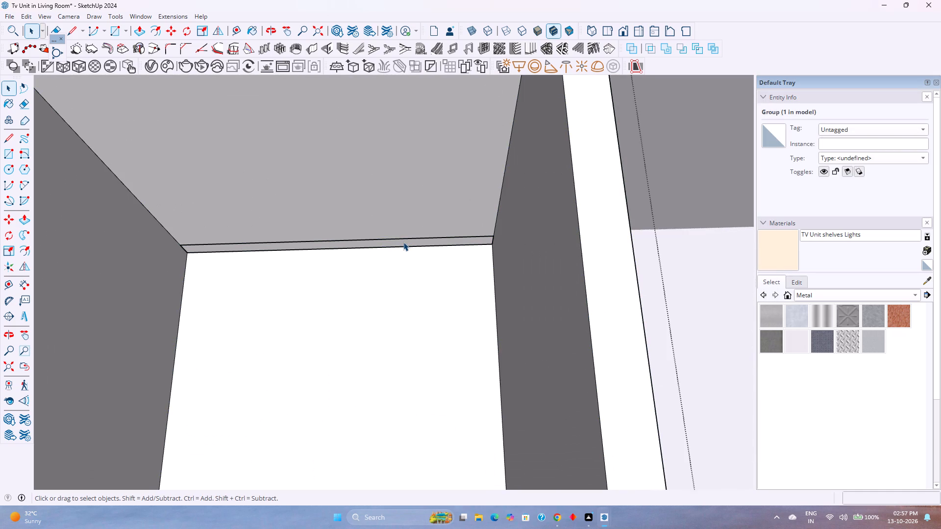
{"action": "left_click", "coordinate": [406, 246]}
{"action": "scroll", "coordinate": [406, 246], "scroll_direction": "down", "scroll_amount": 13}
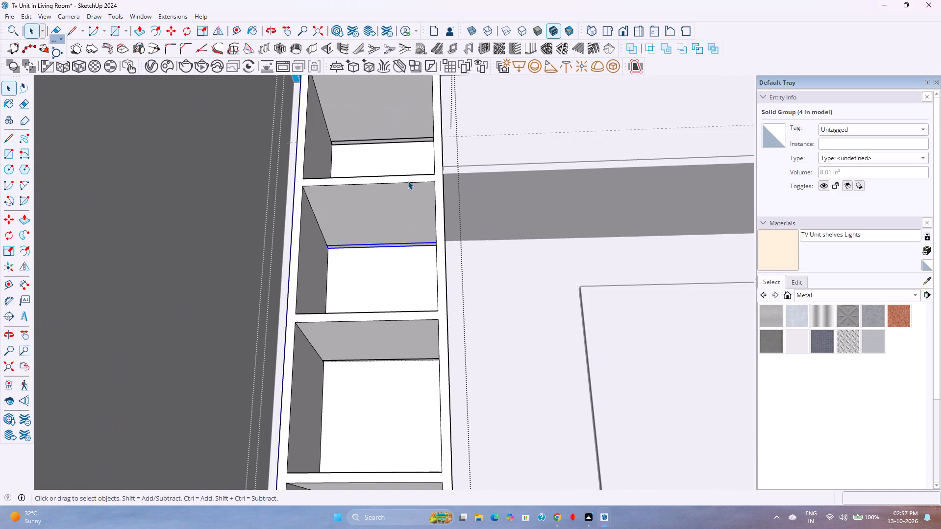
{"action": "left_click", "coordinate": [406, 141], "text": "ctrl"}
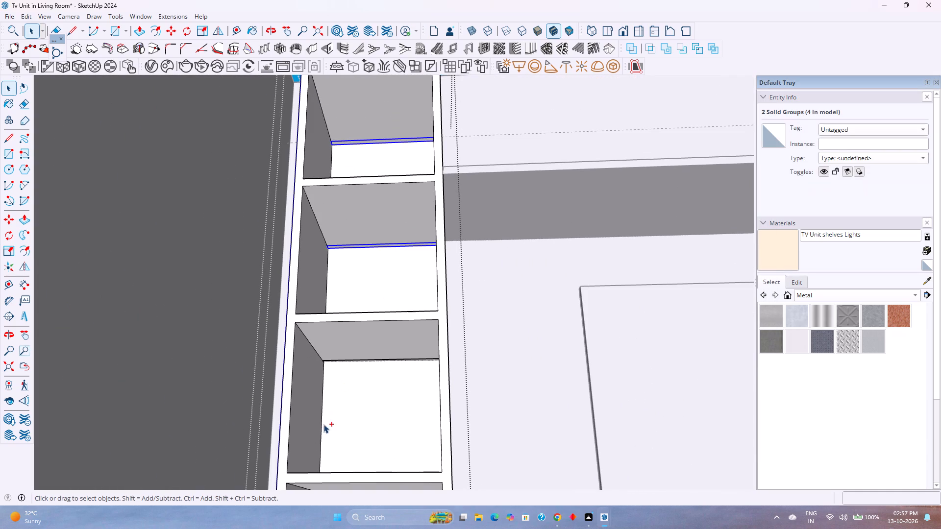
{"action": "scroll", "coordinate": [371, 369], "scroll_direction": "up", "scroll_amount": 13, "text": "ctrl"}
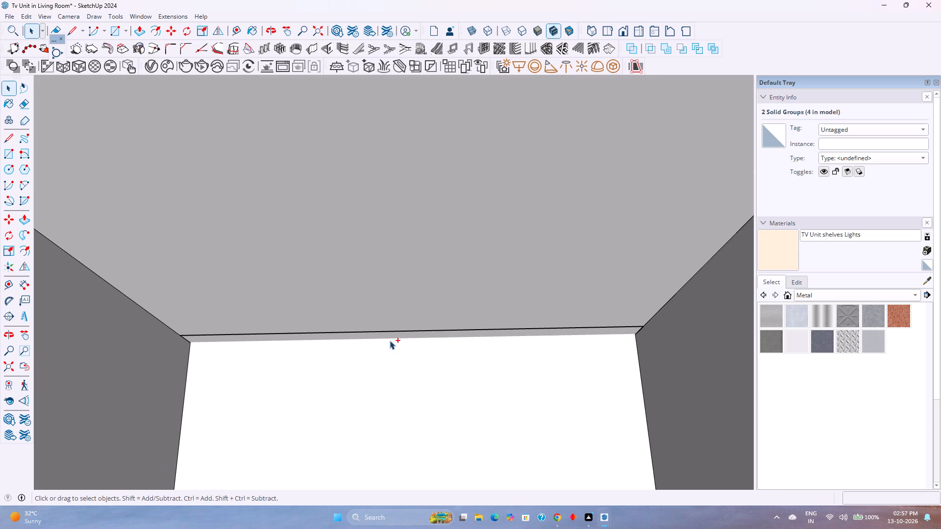
{"action": "left_click", "coordinate": [390, 337], "text": "ctrl"}
{"action": "scroll", "coordinate": [390, 337], "scroll_direction": "down", "scroll_amount": 18, "text": "ctrl"}
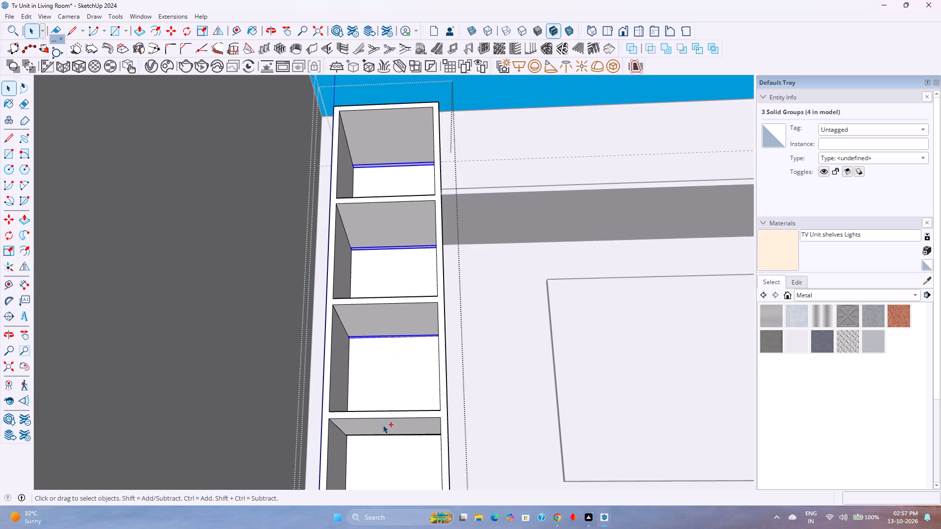
{"action": "scroll", "coordinate": [387, 438], "scroll_direction": "up", "scroll_amount": 13, "text": "ctrl"}
{"action": "middle_click_drag", "start_coordinate": [387, 438], "coordinate": [375, 411], "text": "ctrl"}
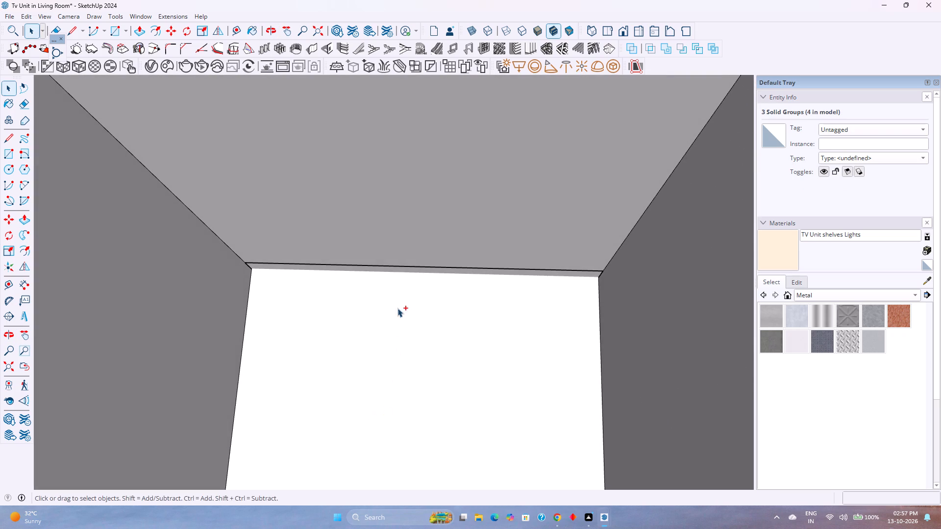
{"action": "left_click", "coordinate": [411, 271], "text": "ctrl"}
{"action": "scroll", "coordinate": [411, 271], "scroll_direction": "down", "scroll_amount": 13}
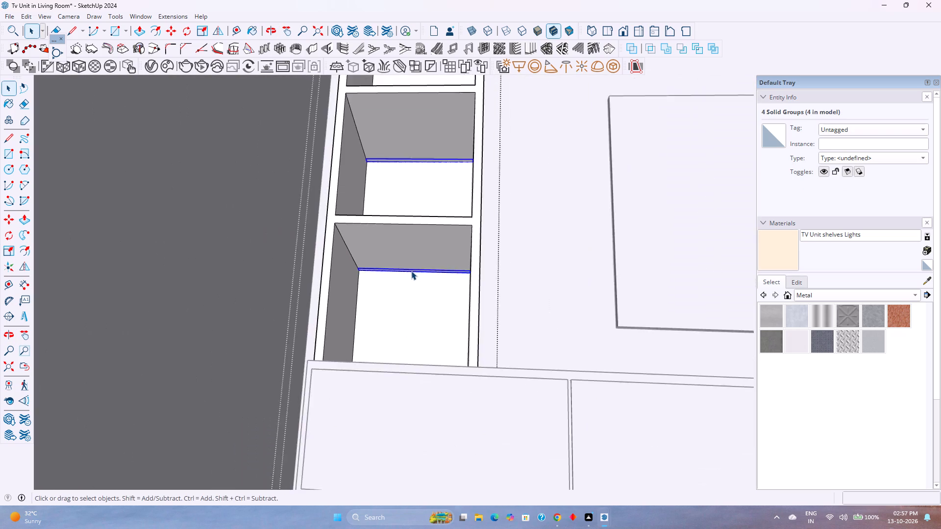
{"action": "scroll", "coordinate": [411, 271], "scroll_direction": "down", "scroll_amount": 7}
{"action": "left_click", "coordinate": [157, 67]}
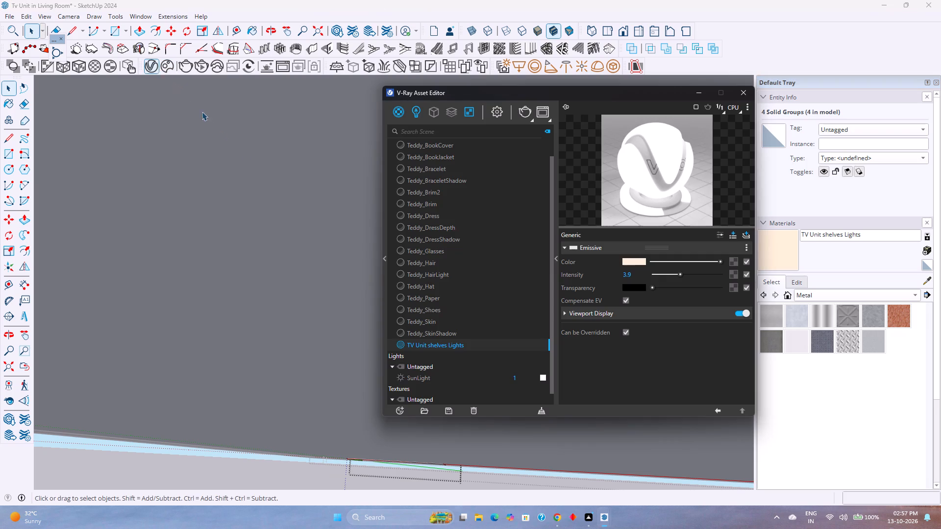
{"action": "right_click", "coordinate": [468, 343]}
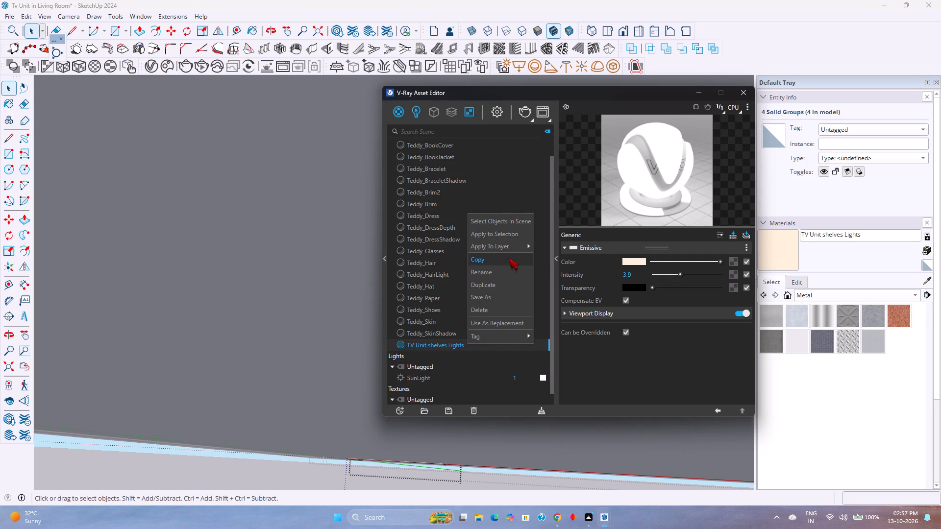
{"action": "left_click", "coordinate": [505, 236]}
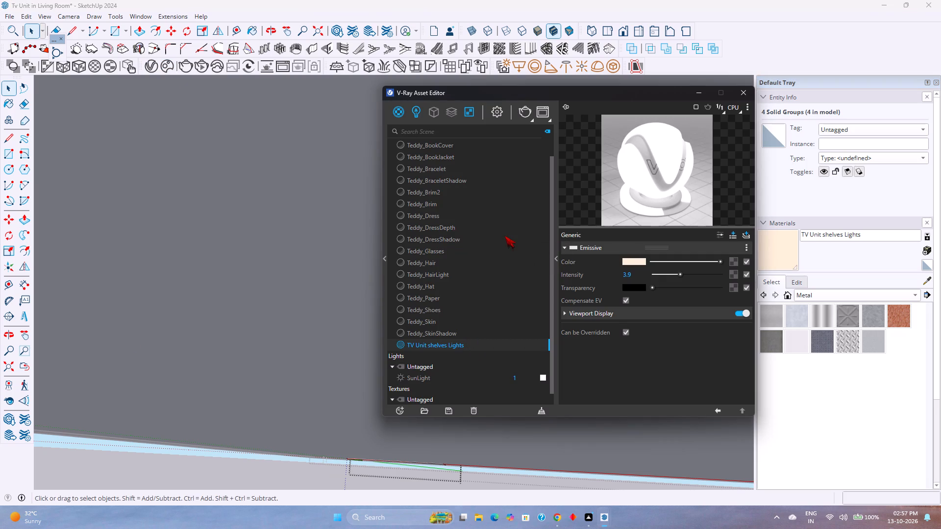
{"action": "left_click", "coordinate": [16, 371]}
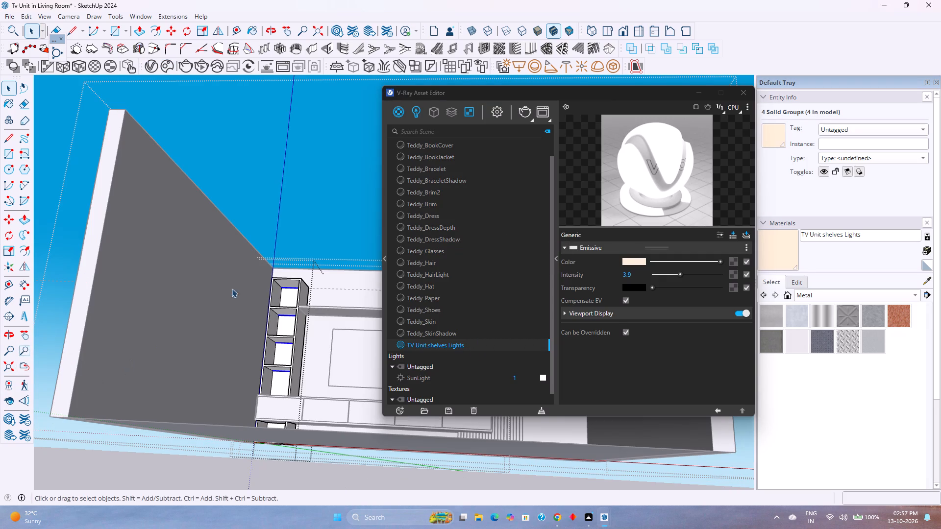
{"action": "scroll", "coordinate": [259, 340], "scroll_direction": "up", "scroll_amount": 19}
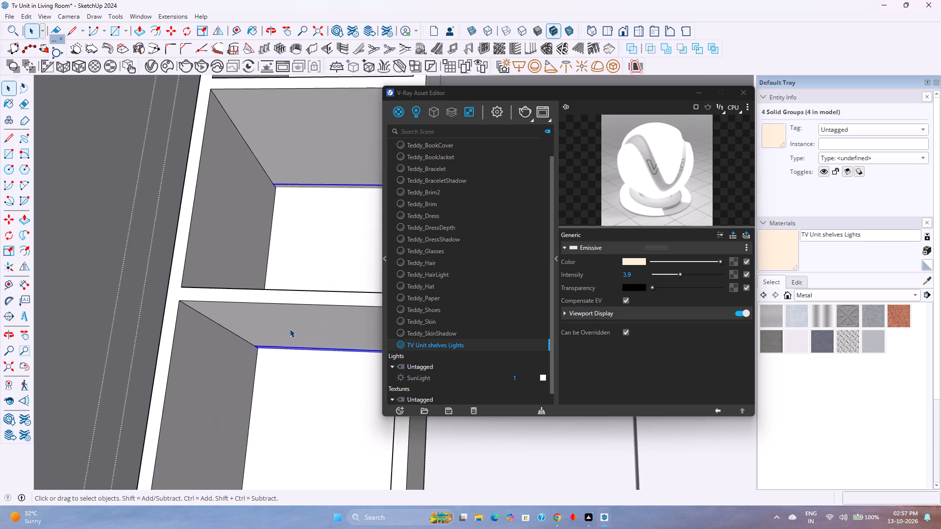
{"action": "scroll", "coordinate": [290, 329], "scroll_direction": "up", "scroll_amount": 16}
{"action": "scroll", "coordinate": [215, 364], "scroll_direction": "down", "scroll_amount": 4}
{"action": "key", "text": "Escape"}
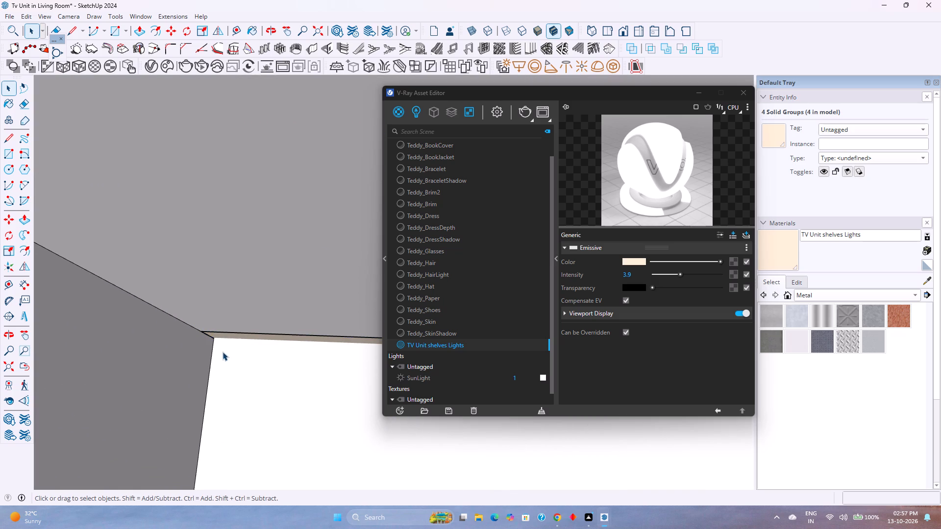
{"action": "left_click", "coordinate": [740, 90]}
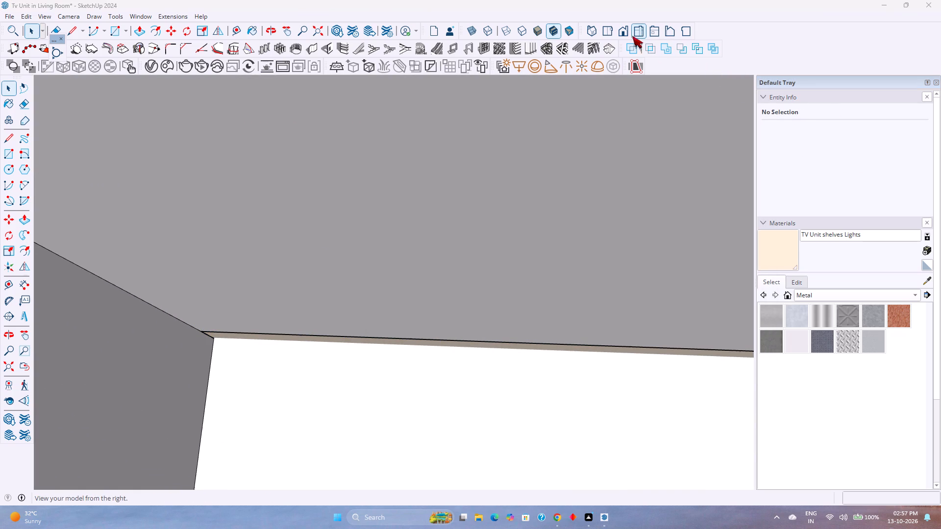
Switch the model to the front view and save it.
{"action": "left_click", "coordinate": [625, 35]}
{"action": "key", "text": "ctrl+s"}
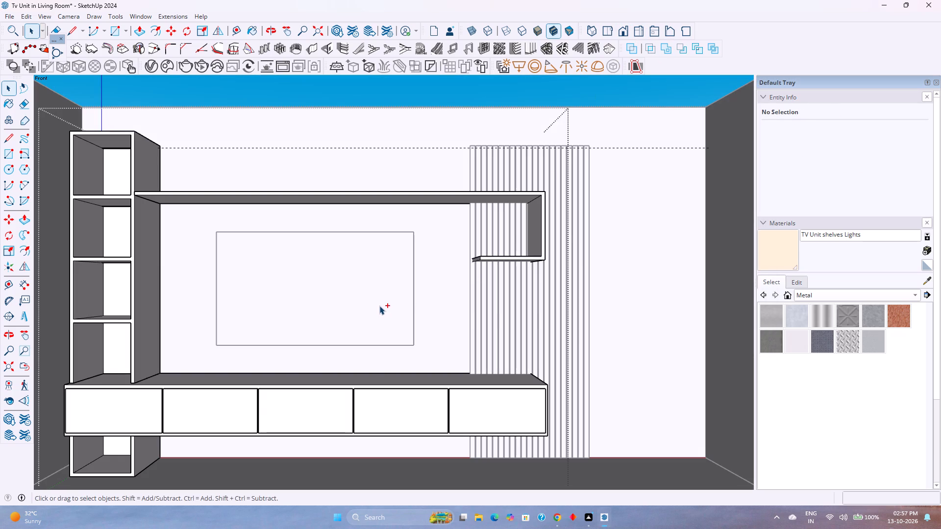
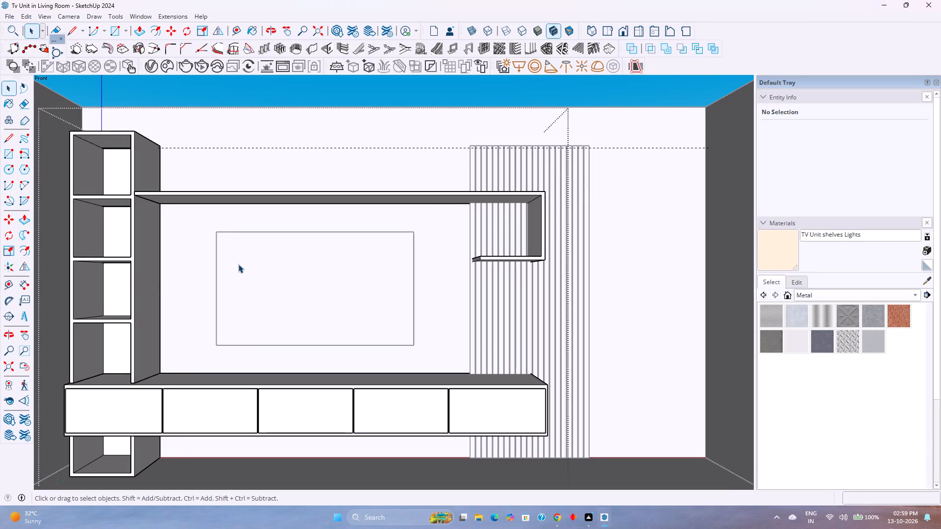
Open the long wall shelf group for editing and place a guide on its underside 1' from the rear edge.
{"action": "scroll", "coordinate": [238, 264], "scroll_direction": "down", "scroll_amount": 2}
{"action": "middle_click_drag", "start_coordinate": [320, 304], "coordinate": [316, 236]}
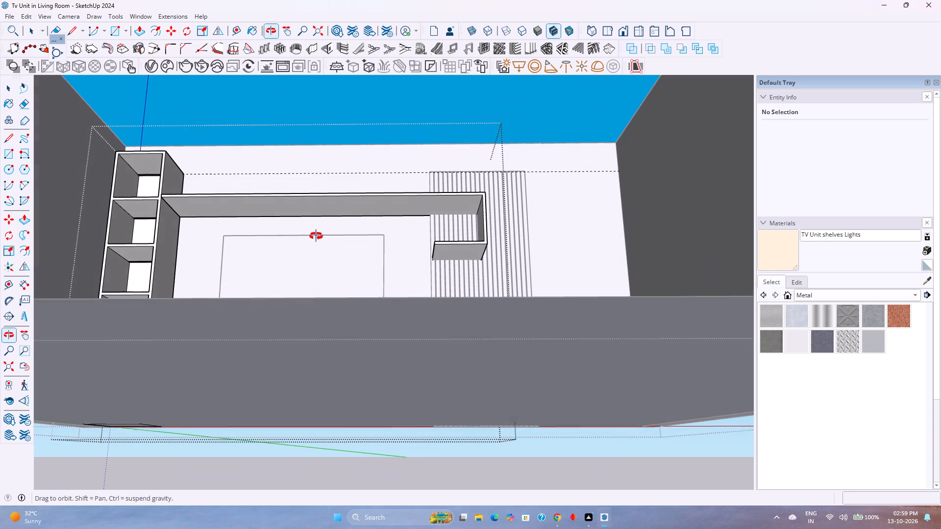
{"action": "middle_click_drag", "start_coordinate": [316, 236], "coordinate": [317, 236]}
{"action": "middle_click", "coordinate": [317, 236]}
{"action": "scroll", "coordinate": [328, 188], "scroll_direction": "up", "scroll_amount": 4}
{"action": "scroll", "coordinate": [354, 242], "scroll_direction": "up", "scroll_amount": 4}
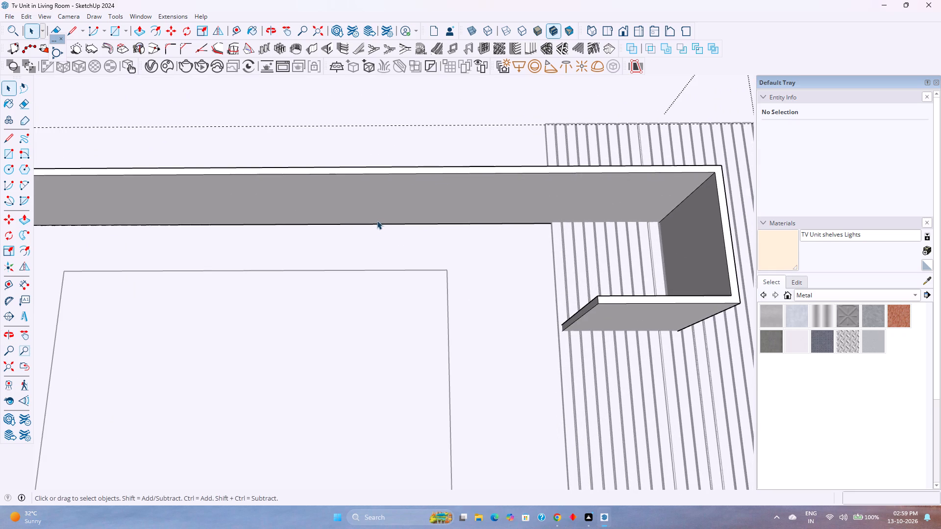
{"action": "double_click", "coordinate": [378, 215]}
{"action": "scroll", "coordinate": [379, 215], "scroll_direction": "up", "scroll_amount": 4}
{"action": "scroll", "coordinate": [527, 217], "scroll_direction": "up", "scroll_amount": 3}
{"action": "scroll", "coordinate": [570, 217], "scroll_direction": "up", "scroll_amount": 2}
{"action": "middle_click_drag", "start_coordinate": [570, 217], "coordinate": [500, 224]}
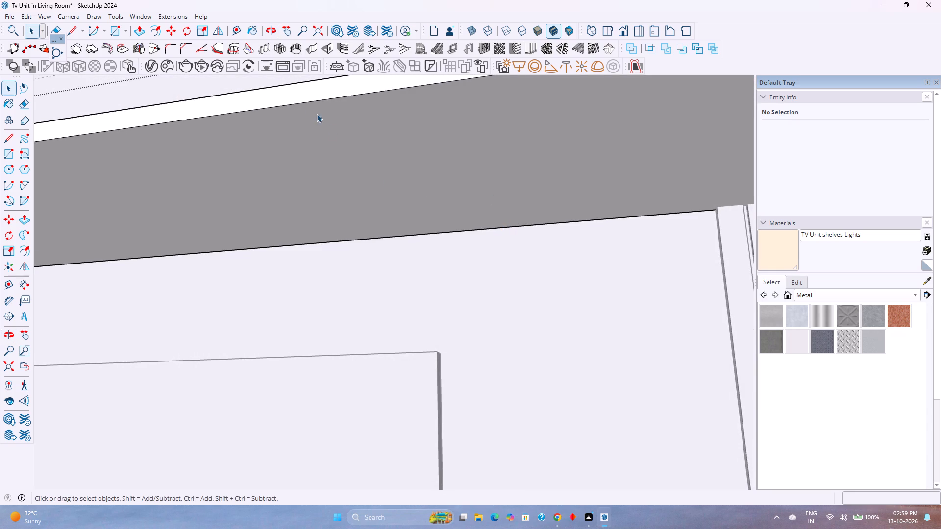
{"action": "left_click", "coordinate": [243, 30]}
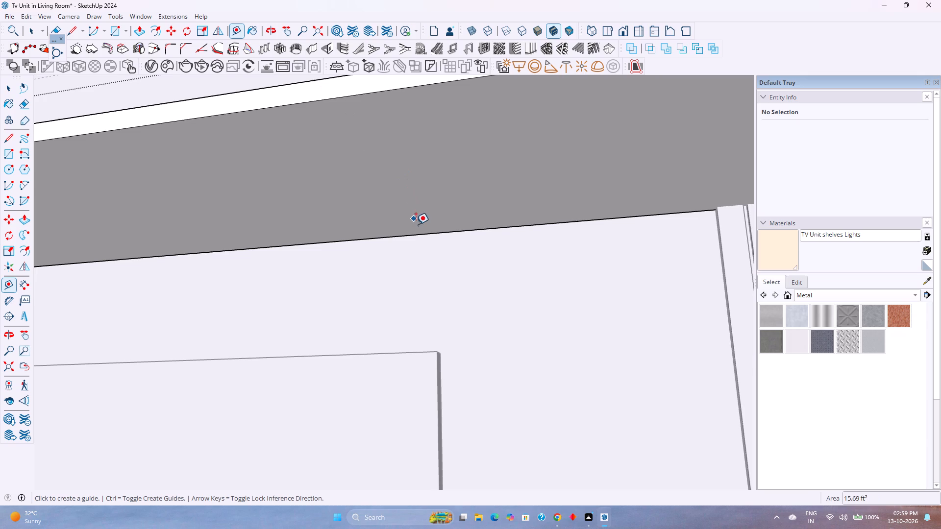
{"action": "left_click", "coordinate": [423, 233]}
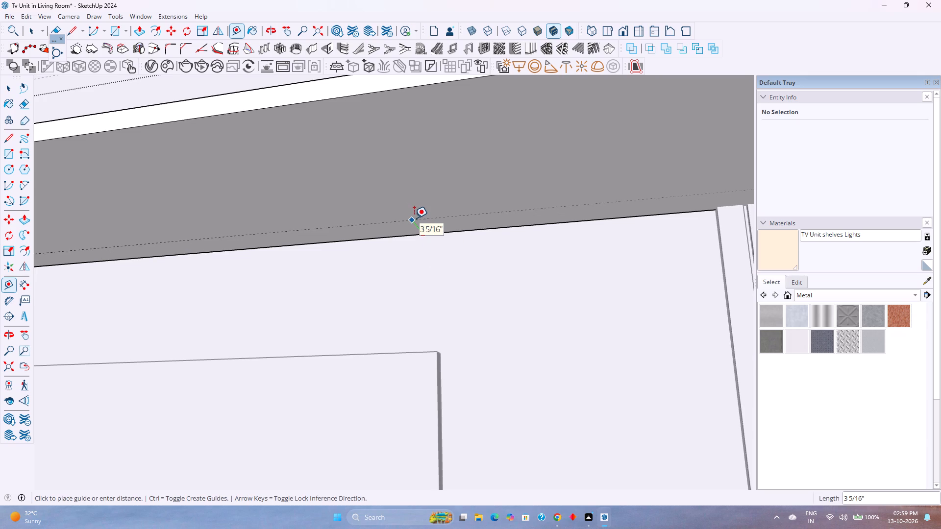
{"action": "type", "text": "1.25\""}
{"action": "key", "text": "Return"}
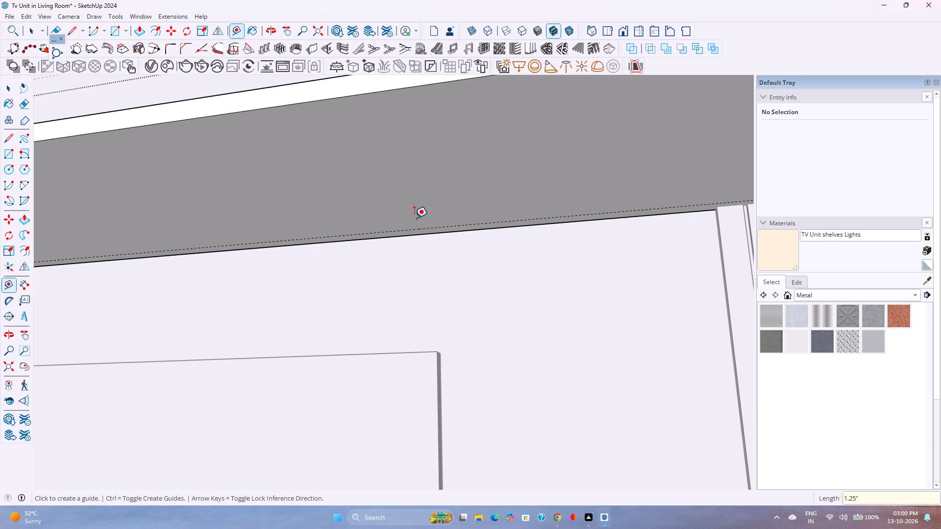
{"action": "type", "text": "1'"}
{"action": "key", "text": "Return"}
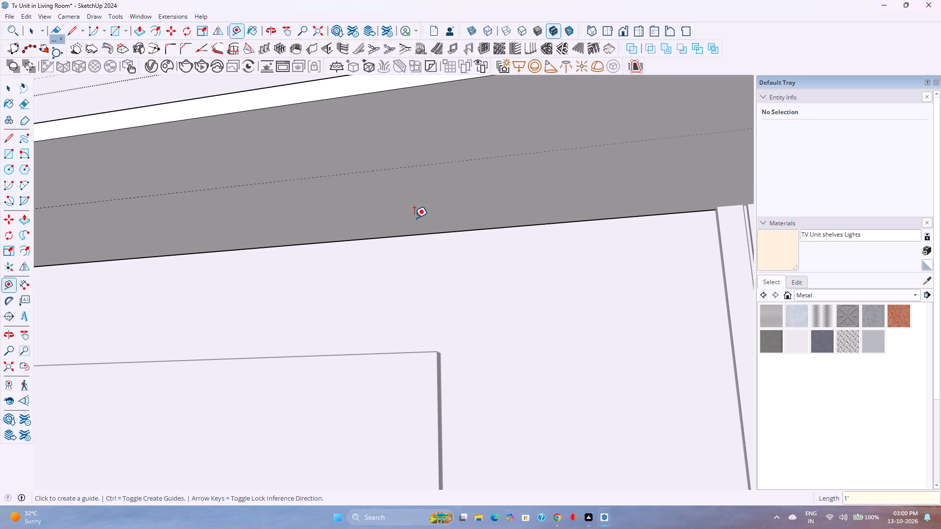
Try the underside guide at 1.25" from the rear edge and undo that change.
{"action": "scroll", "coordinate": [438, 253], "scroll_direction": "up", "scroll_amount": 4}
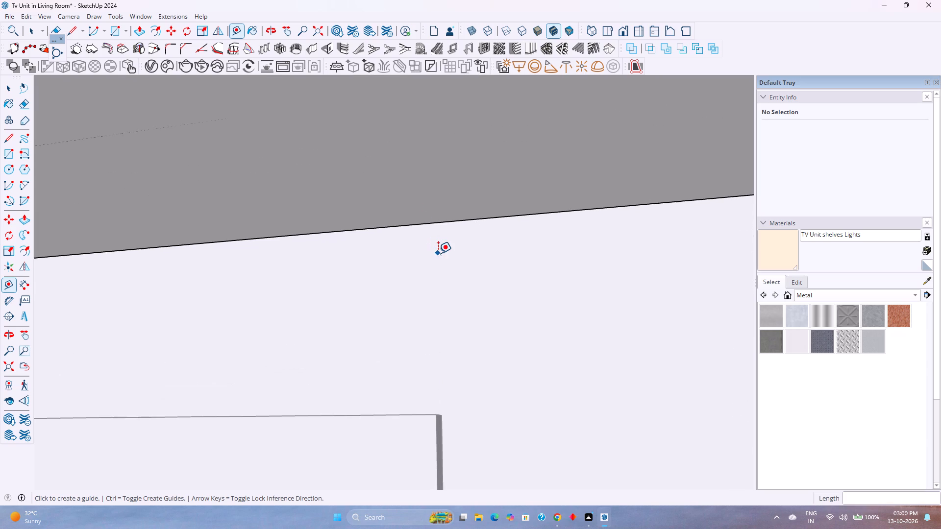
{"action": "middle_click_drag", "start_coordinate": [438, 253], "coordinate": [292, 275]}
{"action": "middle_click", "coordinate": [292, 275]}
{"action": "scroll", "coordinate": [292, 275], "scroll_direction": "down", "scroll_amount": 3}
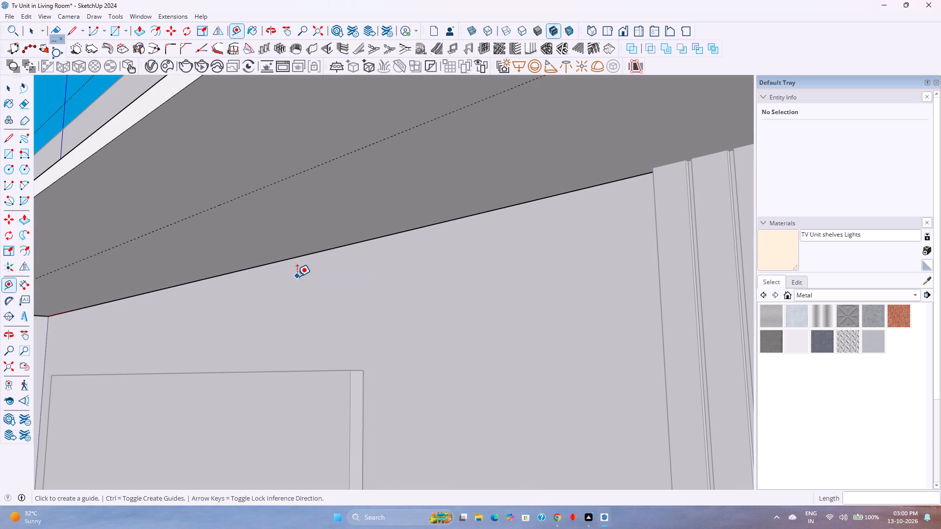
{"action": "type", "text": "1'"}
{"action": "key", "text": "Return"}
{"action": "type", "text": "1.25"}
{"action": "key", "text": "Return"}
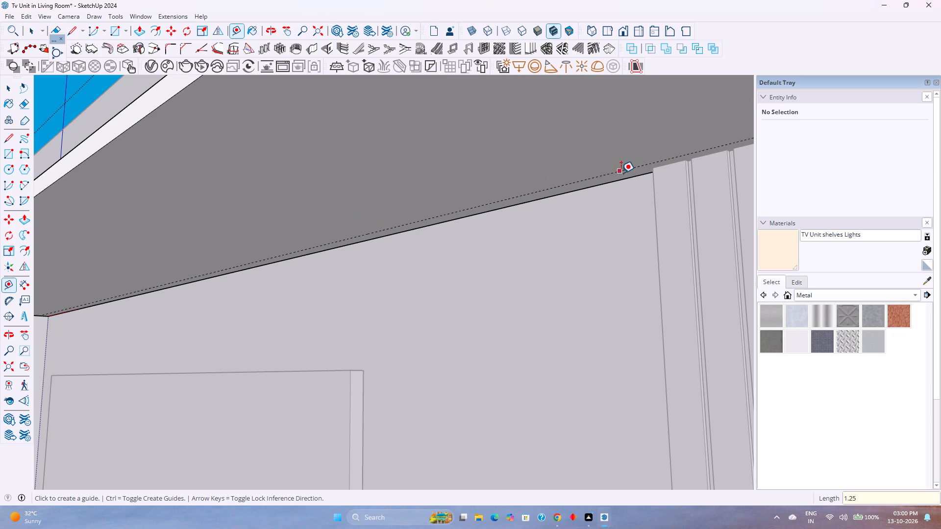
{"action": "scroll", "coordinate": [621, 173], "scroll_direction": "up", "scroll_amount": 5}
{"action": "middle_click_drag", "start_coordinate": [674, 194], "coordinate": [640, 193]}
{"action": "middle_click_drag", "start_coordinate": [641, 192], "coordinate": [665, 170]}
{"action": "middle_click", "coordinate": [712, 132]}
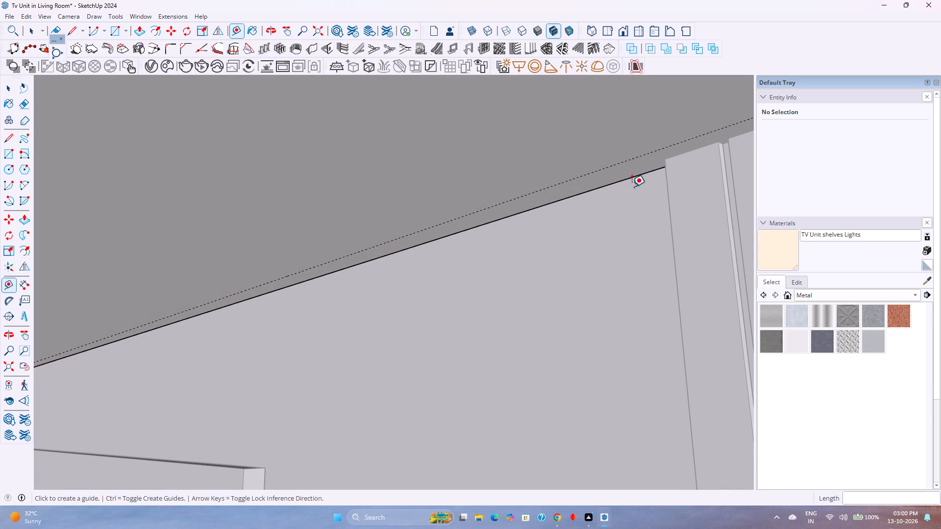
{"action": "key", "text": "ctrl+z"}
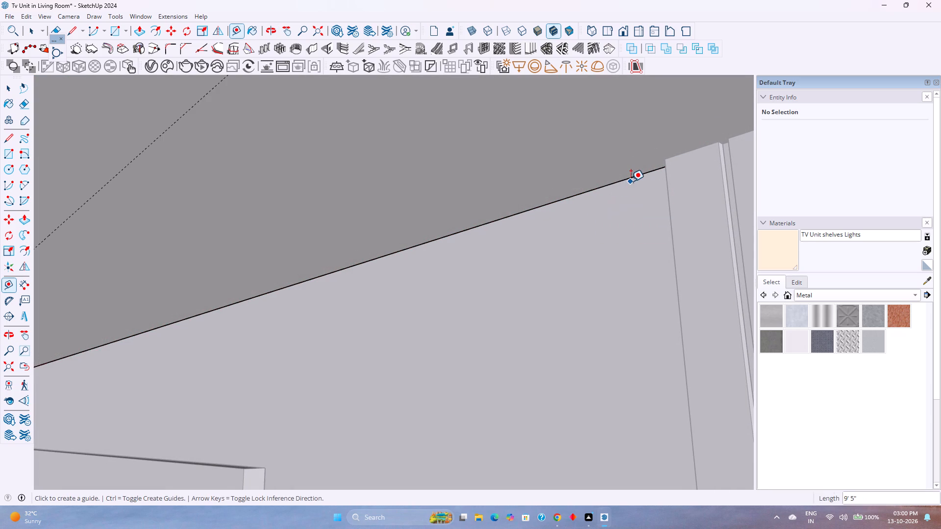
Place a guide 1/2" from the underside's rear edge, level with the slatted panel's face, and a second one 0.75" beyond it.
{"action": "left_click", "coordinate": [635, 175]}
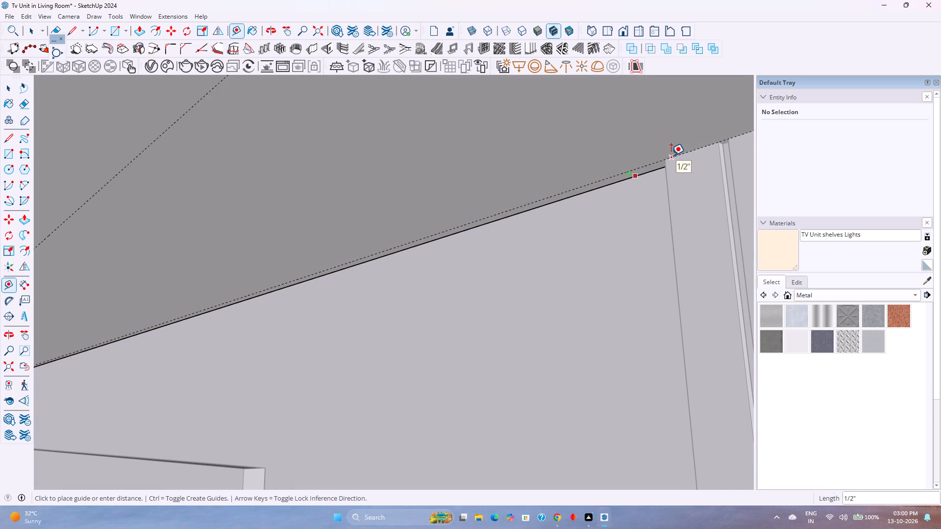
{"action": "left_click", "coordinate": [671, 155]}
{"action": "left_click", "coordinate": [636, 171]}
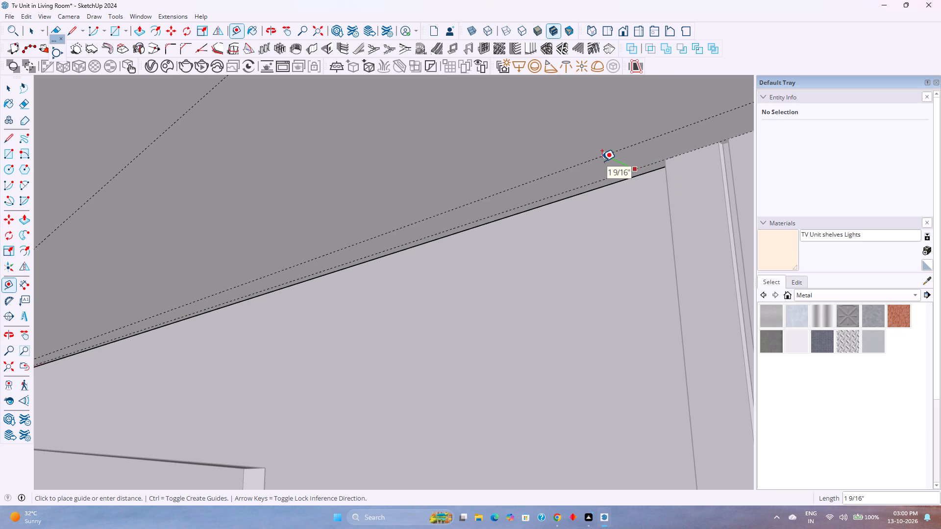
{"action": "key", "text": "period"}
{"action": "key", "text": "BackSpace"}
{"action": "type", "text": "0."}
{"action": "type", "text": "75"}
{"action": "key", "text": "Return"}
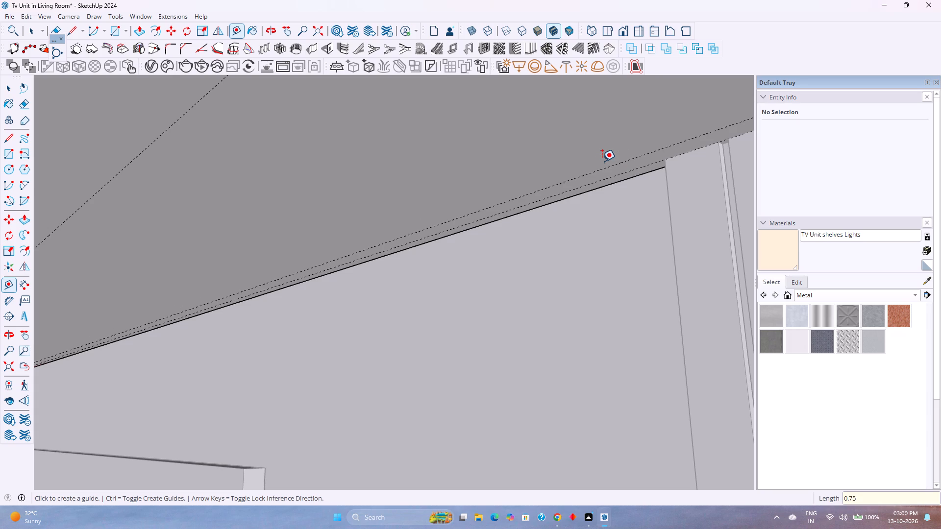
Examine the guides along the shelf's underside from the tall shelf tower to the slatted panel.
{"action": "scroll", "coordinate": [601, 161], "scroll_direction": "down", "scroll_amount": 9}
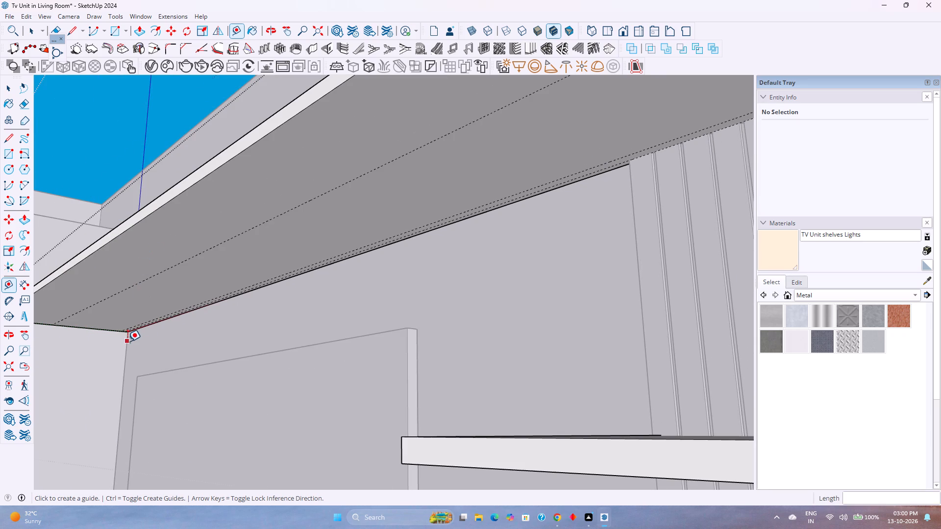
{"action": "scroll", "coordinate": [127, 341], "scroll_direction": "up", "scroll_amount": 3}
{"action": "middle_click_drag", "start_coordinate": [127, 341], "coordinate": [211, 326]}
{"action": "middle_click", "coordinate": [211, 326]}
{"action": "scroll", "coordinate": [205, 292], "scroll_direction": "up", "scroll_amount": 8}
{"action": "scroll", "coordinate": [205, 292], "scroll_direction": "down", "scroll_amount": 6}
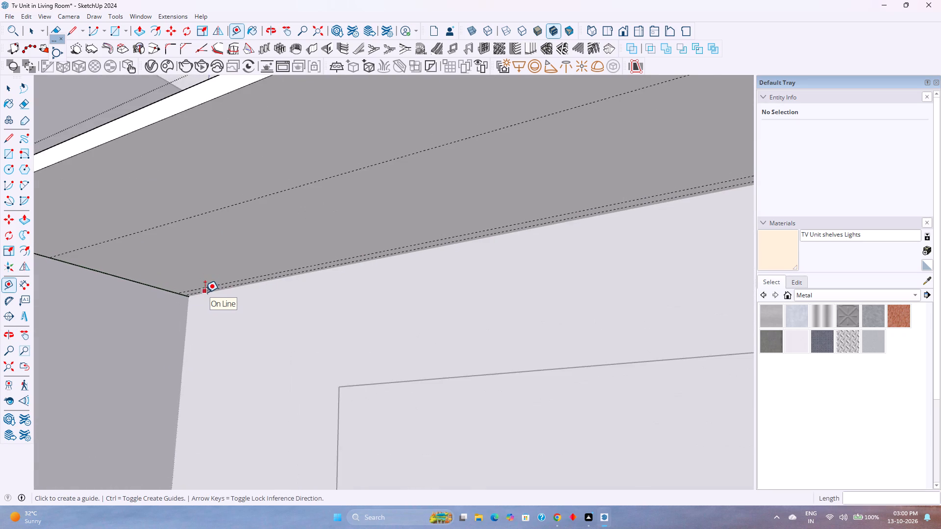
{"action": "scroll", "coordinate": [205, 292], "scroll_direction": "down", "scroll_amount": 4}
{"action": "scroll", "coordinate": [205, 292], "scroll_direction": "up", "scroll_amount": 1}
{"action": "scroll", "coordinate": [205, 292], "scroll_direction": "down", "scroll_amount": 2}
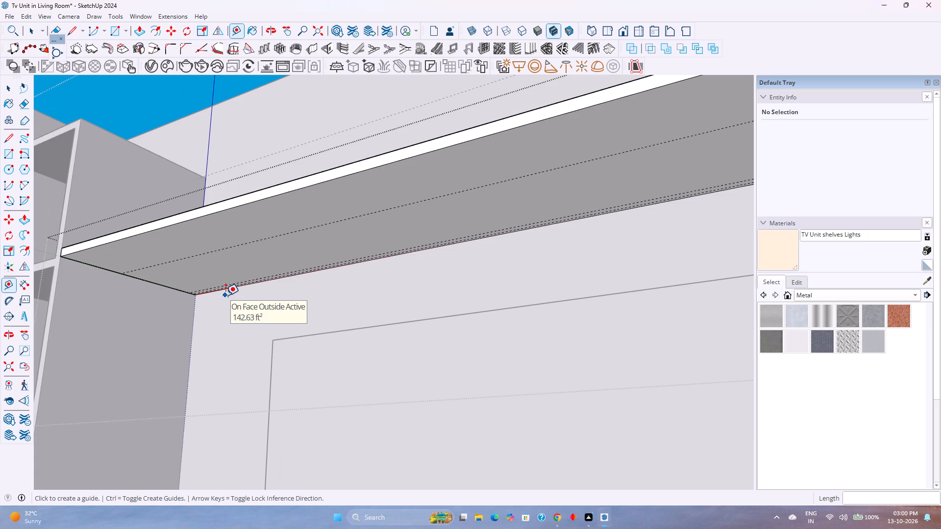
{"action": "middle_click_drag", "start_coordinate": [280, 302], "coordinate": [211, 317]}
{"action": "middle_click", "coordinate": [210, 317]}
{"action": "scroll", "coordinate": [210, 317], "scroll_direction": "down", "scroll_amount": 2}
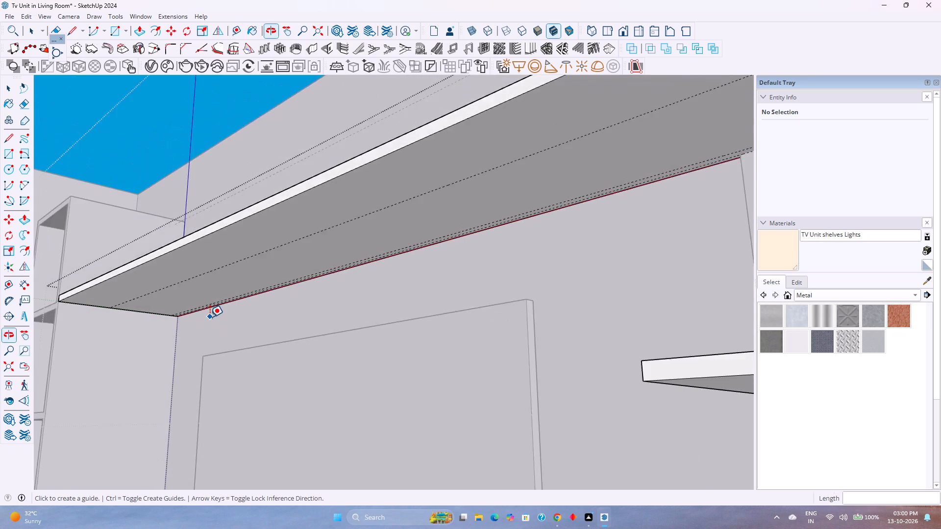
{"action": "scroll", "coordinate": [210, 317], "scroll_direction": "down", "scroll_amount": 4}
{"action": "middle_click_drag", "start_coordinate": [208, 316], "coordinate": [201, 315]}
{"action": "middle_click_drag", "start_coordinate": [201, 315], "coordinate": [321, 315]}
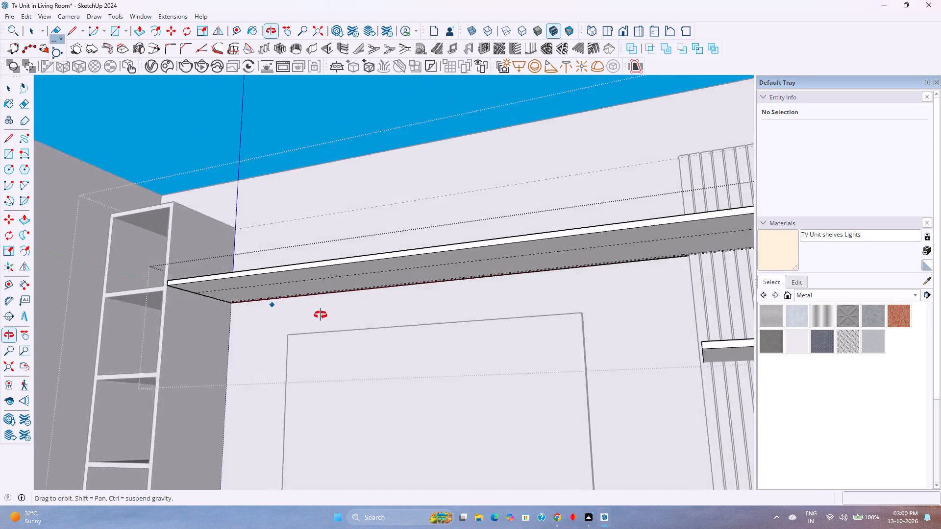
{"action": "middle_click_drag", "start_coordinate": [321, 315], "coordinate": [345, 315]}
{"action": "middle_click", "coordinate": [345, 315]}
{"action": "middle_click_drag", "start_coordinate": [340, 312], "coordinate": [280, 319], "text": "shift"}
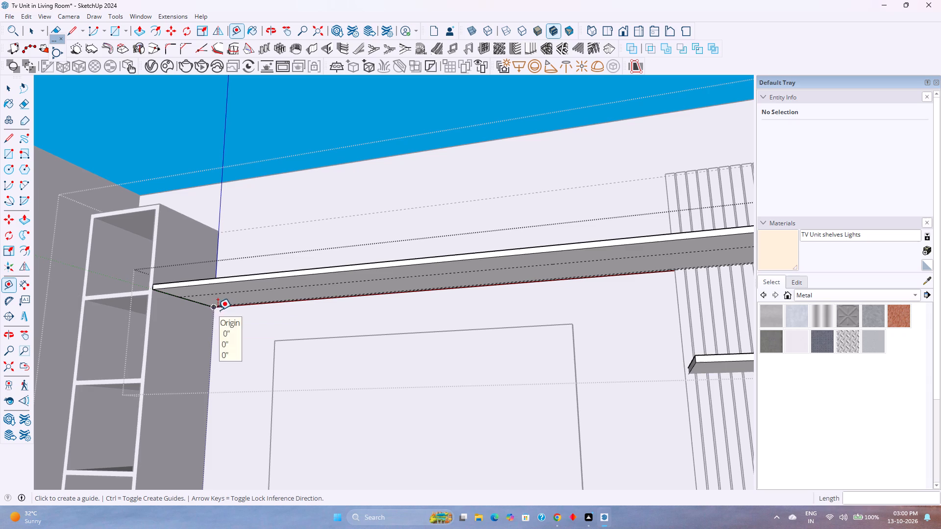
{"action": "middle_click_drag", "start_coordinate": [528, 288], "coordinate": [386, 294], "text": "shift"}
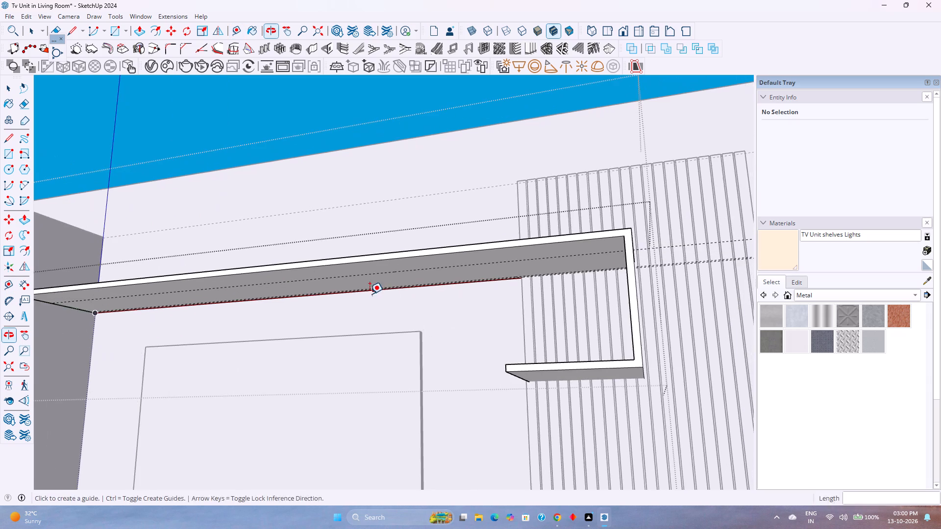
{"action": "middle_click_drag", "start_coordinate": [369, 294], "coordinate": [460, 281]}
{"action": "middle_click", "coordinate": [460, 281]}
Place a crosswise guide on the shelf's underside 1' 5 1/2" from its right end, through the slatted panel's front corner.
{"action": "scroll", "coordinate": [614, 272], "scroll_direction": "up", "scroll_amount": 13}
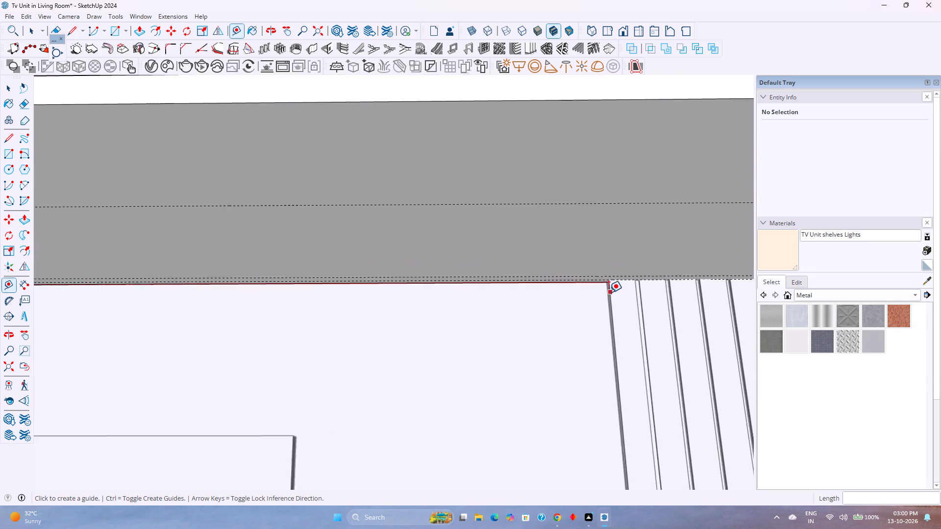
{"action": "scroll", "coordinate": [609, 292], "scroll_direction": "up", "scroll_amount": 20}
{"action": "scroll", "coordinate": [609, 292], "scroll_direction": "up", "scroll_amount": 3}
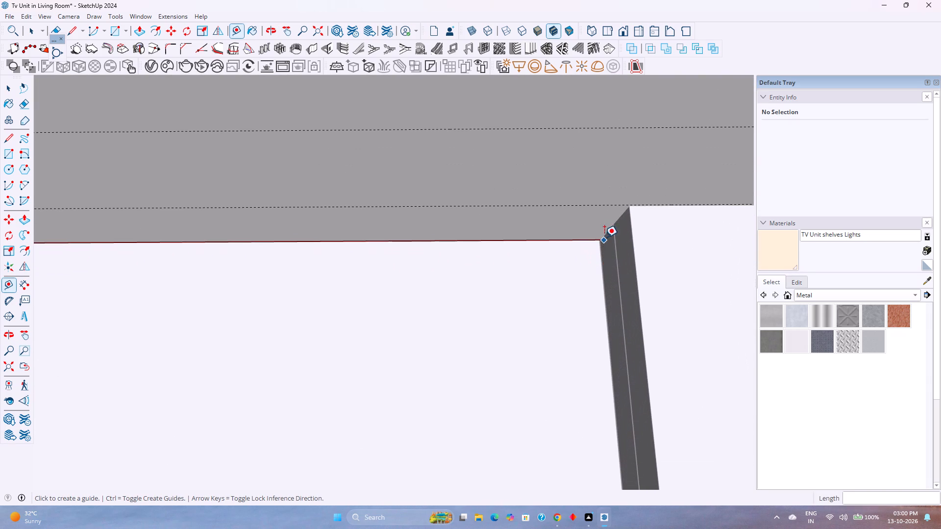
{"action": "left_click", "coordinate": [621, 220]}
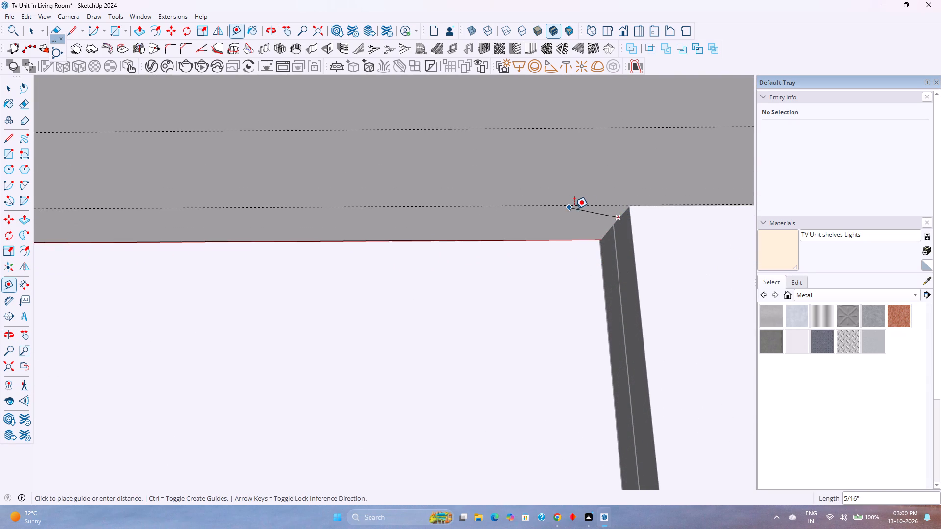
{"action": "key", "text": "Escape"}
{"action": "scroll", "coordinate": [605, 231], "scroll_direction": "up", "scroll_amount": 4}
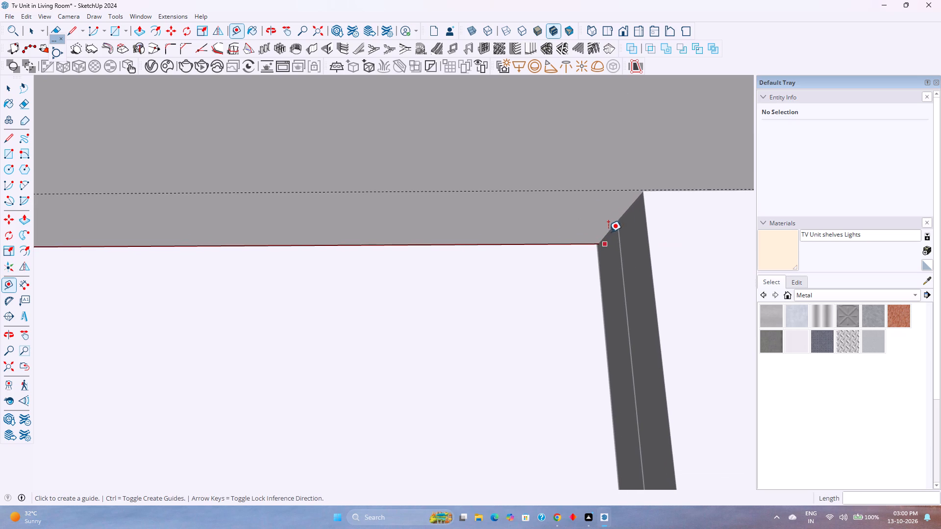
{"action": "scroll", "coordinate": [637, 198], "scroll_direction": "down", "scroll_amount": 17}
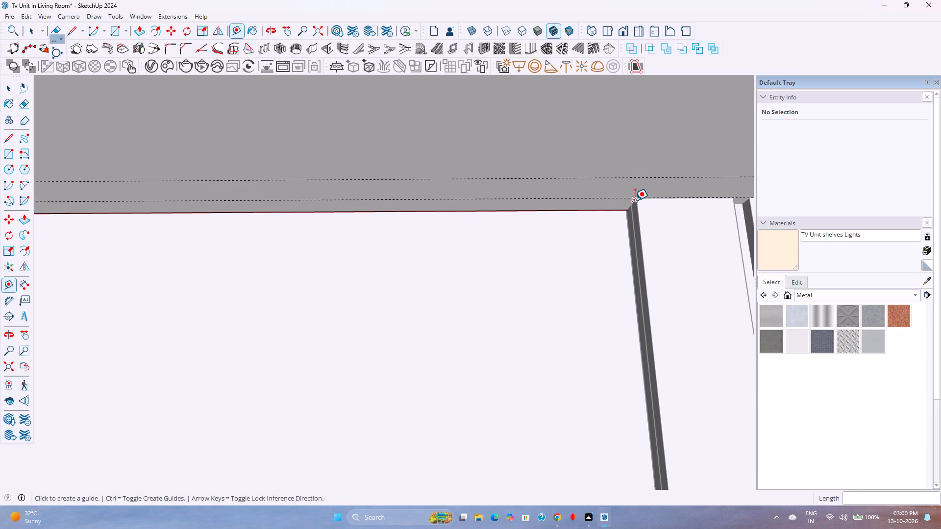
{"action": "scroll", "coordinate": [635, 200], "scroll_direction": "down", "scroll_amount": 5}
{"action": "middle_click_drag", "start_coordinate": [636, 209], "coordinate": [462, 250], "text": "shift"}
{"action": "middle_click_drag", "start_coordinate": [456, 251], "coordinate": [442, 254], "text": "shift"}
{"action": "scroll", "coordinate": [320, 272], "scroll_direction": "down", "scroll_amount": 8}
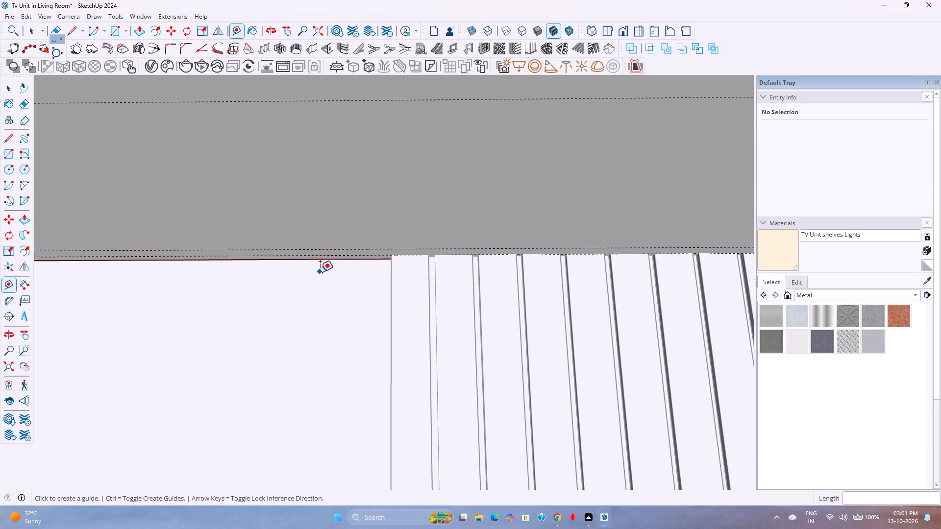
{"action": "scroll", "coordinate": [320, 272], "scroll_direction": "down", "scroll_amount": 3}
{"action": "left_click", "coordinate": [662, 236]}
{"action": "scroll", "coordinate": [364, 267], "scroll_direction": "up", "scroll_amount": 16}
{"action": "middle_click_drag", "start_coordinate": [366, 264], "coordinate": [448, 274]}
{"action": "middle_click", "coordinate": [448, 274]}
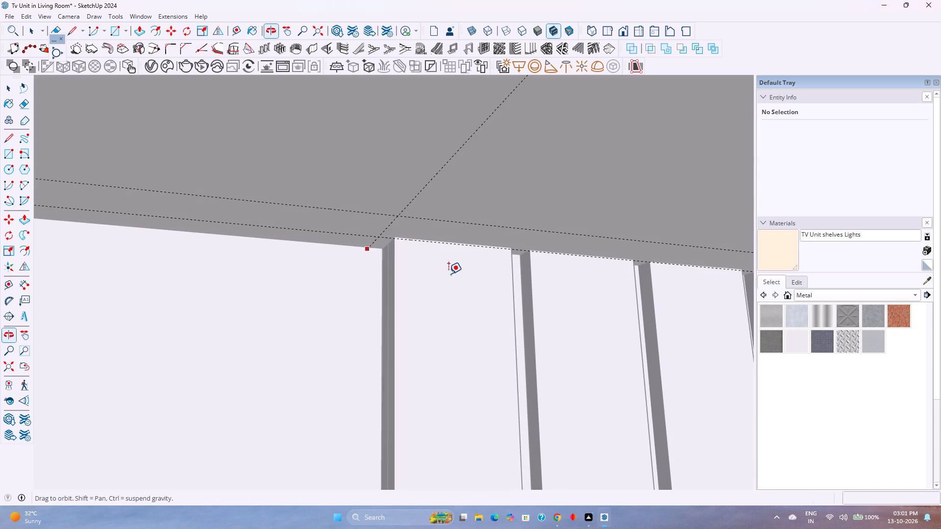
{"action": "scroll", "coordinate": [394, 237], "scroll_direction": "up", "scroll_amount": 10}
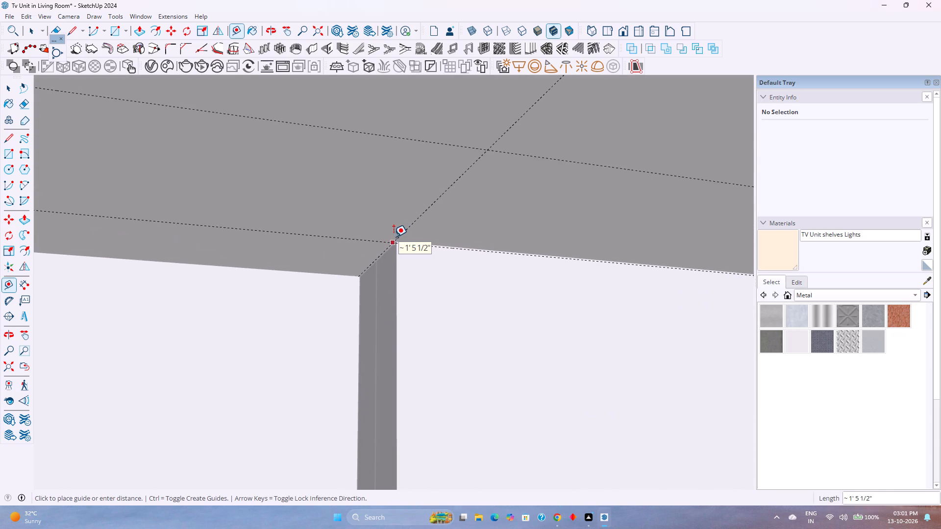
{"action": "scroll", "coordinate": [394, 237], "scroll_direction": "up", "scroll_amount": 6}
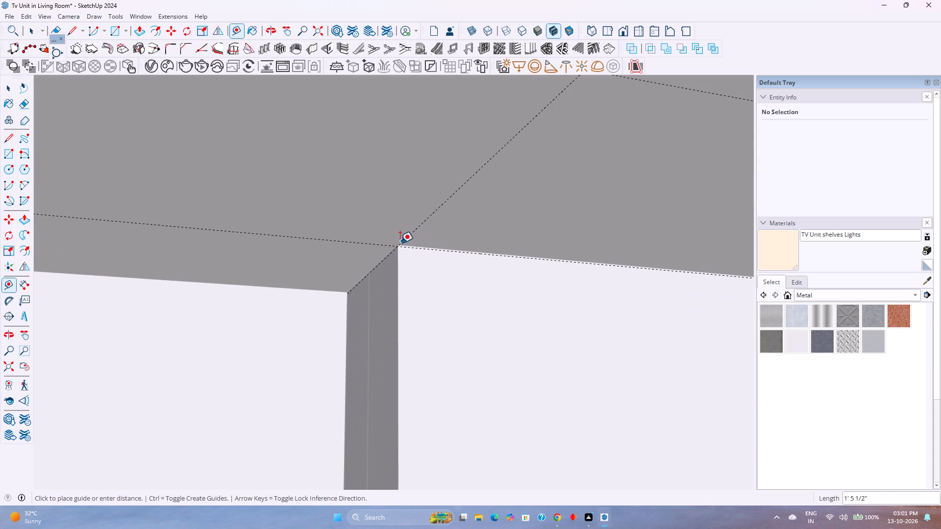
{"action": "left_click", "coordinate": [397, 246]}
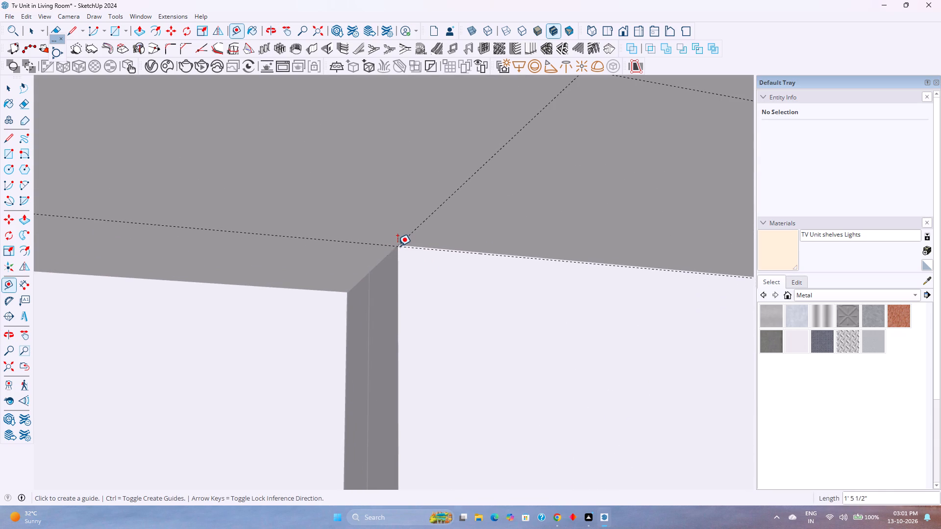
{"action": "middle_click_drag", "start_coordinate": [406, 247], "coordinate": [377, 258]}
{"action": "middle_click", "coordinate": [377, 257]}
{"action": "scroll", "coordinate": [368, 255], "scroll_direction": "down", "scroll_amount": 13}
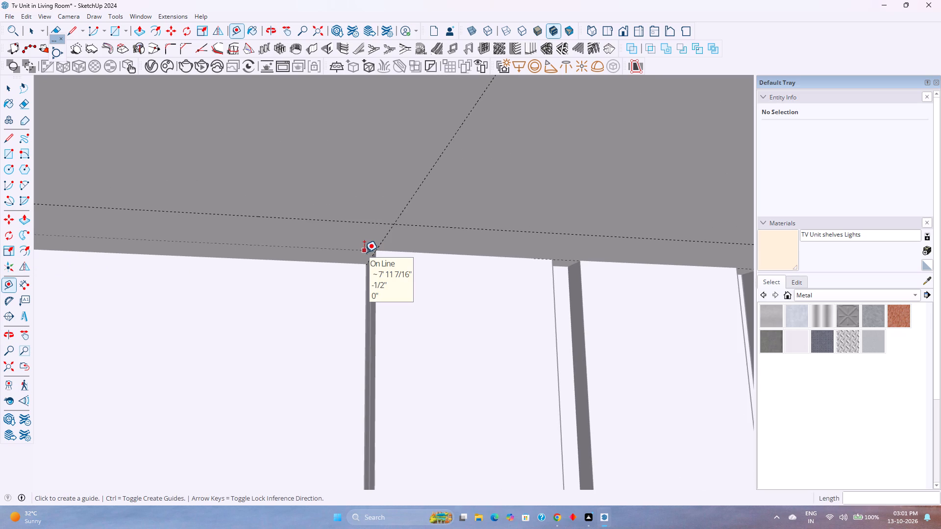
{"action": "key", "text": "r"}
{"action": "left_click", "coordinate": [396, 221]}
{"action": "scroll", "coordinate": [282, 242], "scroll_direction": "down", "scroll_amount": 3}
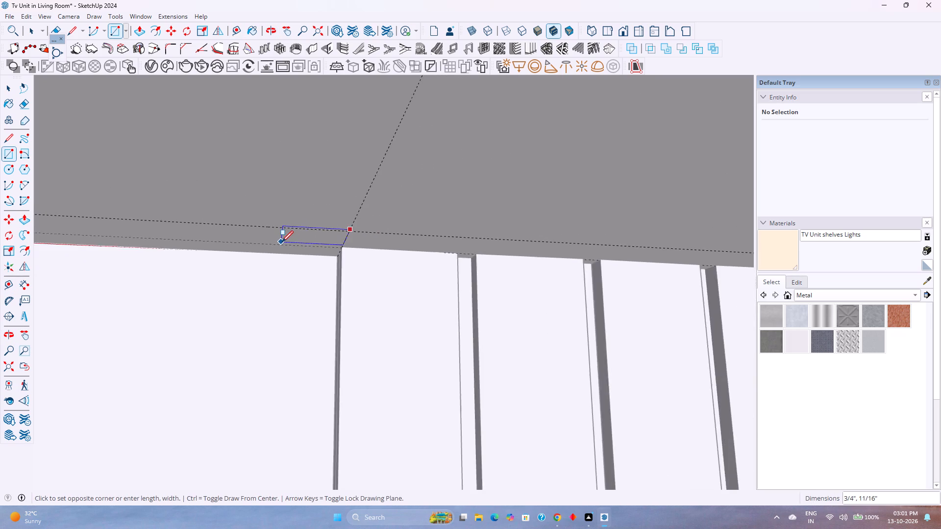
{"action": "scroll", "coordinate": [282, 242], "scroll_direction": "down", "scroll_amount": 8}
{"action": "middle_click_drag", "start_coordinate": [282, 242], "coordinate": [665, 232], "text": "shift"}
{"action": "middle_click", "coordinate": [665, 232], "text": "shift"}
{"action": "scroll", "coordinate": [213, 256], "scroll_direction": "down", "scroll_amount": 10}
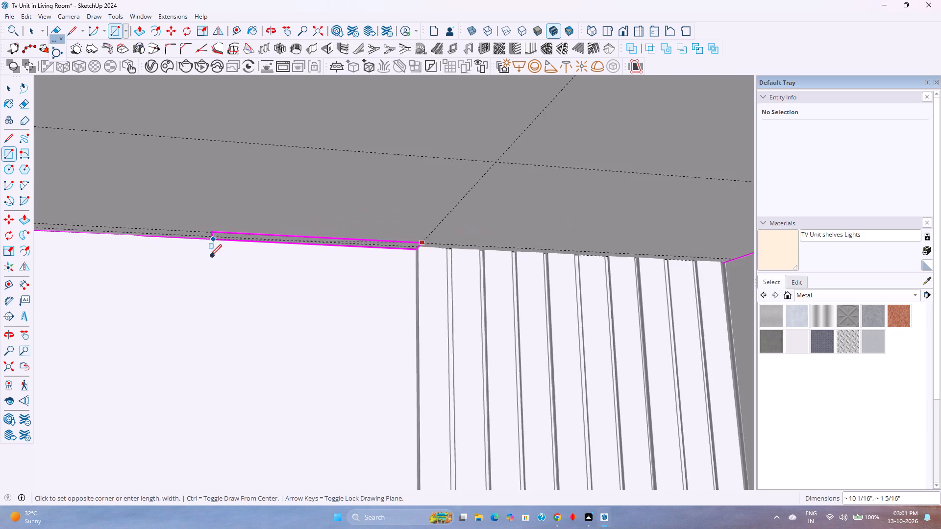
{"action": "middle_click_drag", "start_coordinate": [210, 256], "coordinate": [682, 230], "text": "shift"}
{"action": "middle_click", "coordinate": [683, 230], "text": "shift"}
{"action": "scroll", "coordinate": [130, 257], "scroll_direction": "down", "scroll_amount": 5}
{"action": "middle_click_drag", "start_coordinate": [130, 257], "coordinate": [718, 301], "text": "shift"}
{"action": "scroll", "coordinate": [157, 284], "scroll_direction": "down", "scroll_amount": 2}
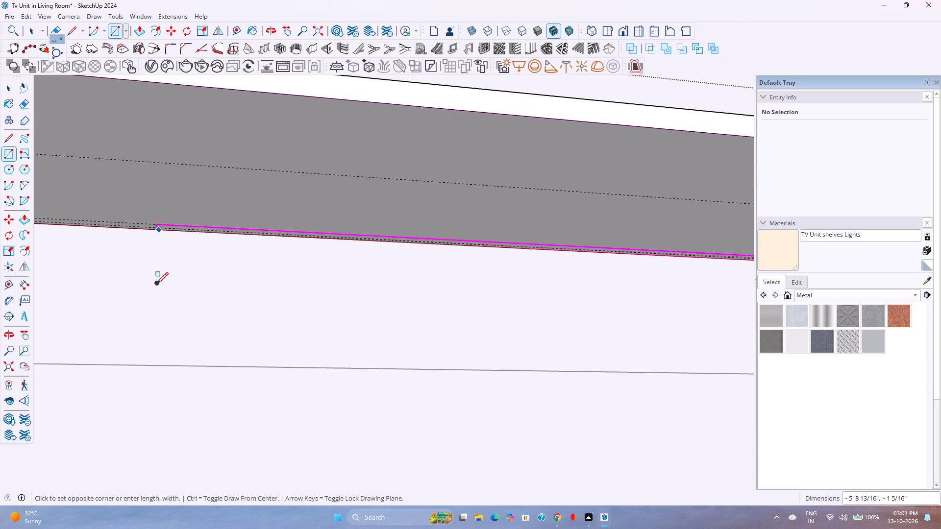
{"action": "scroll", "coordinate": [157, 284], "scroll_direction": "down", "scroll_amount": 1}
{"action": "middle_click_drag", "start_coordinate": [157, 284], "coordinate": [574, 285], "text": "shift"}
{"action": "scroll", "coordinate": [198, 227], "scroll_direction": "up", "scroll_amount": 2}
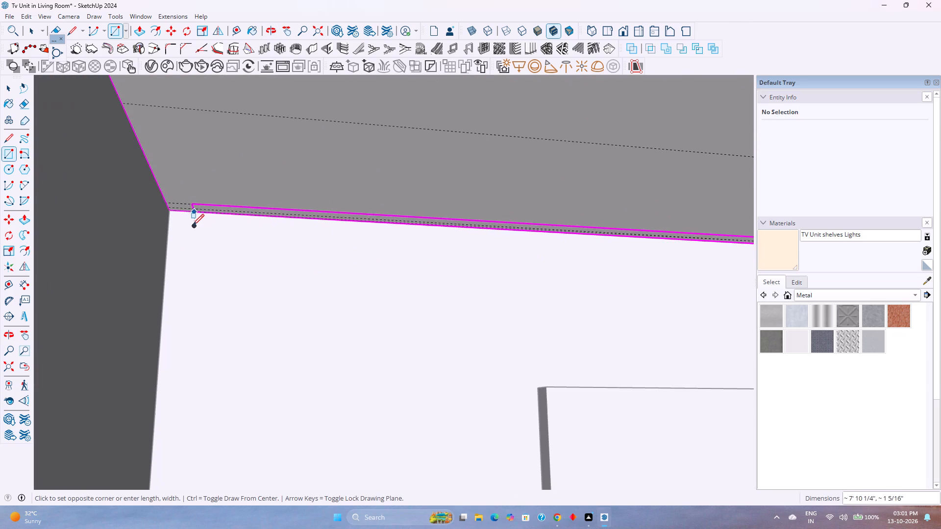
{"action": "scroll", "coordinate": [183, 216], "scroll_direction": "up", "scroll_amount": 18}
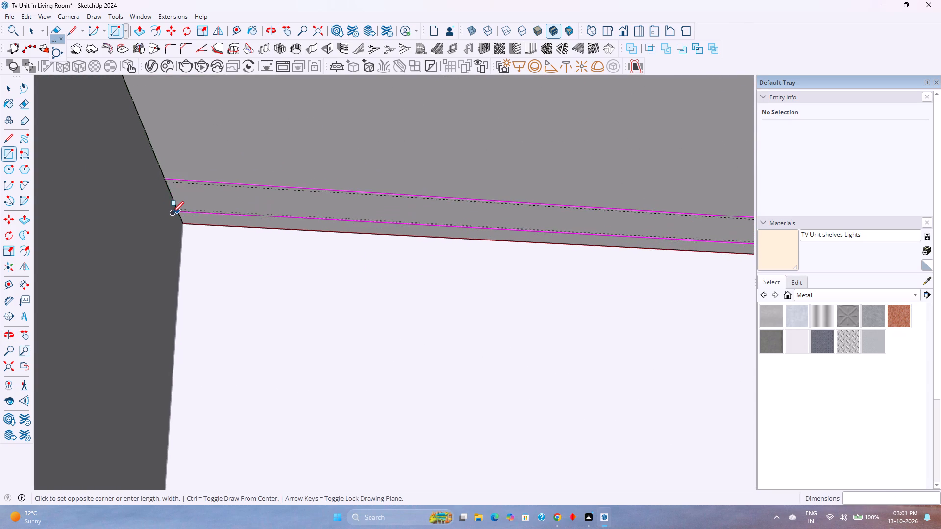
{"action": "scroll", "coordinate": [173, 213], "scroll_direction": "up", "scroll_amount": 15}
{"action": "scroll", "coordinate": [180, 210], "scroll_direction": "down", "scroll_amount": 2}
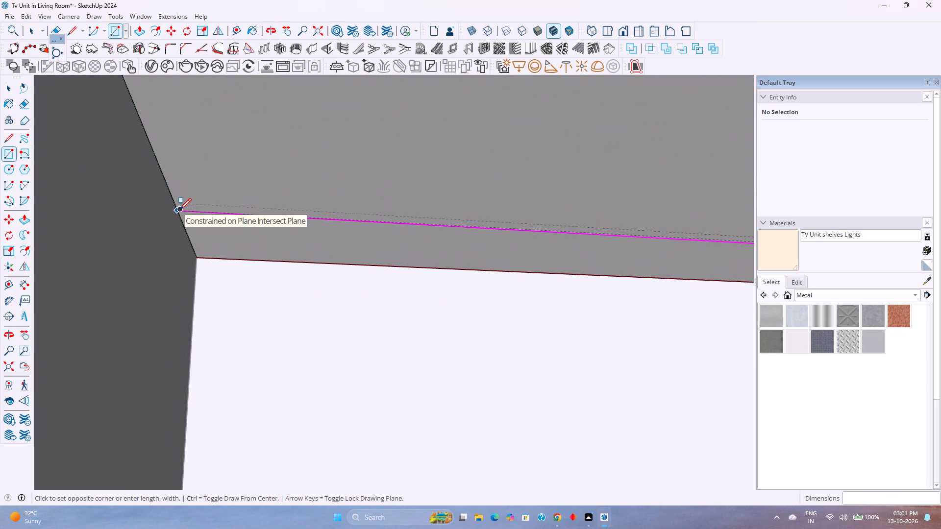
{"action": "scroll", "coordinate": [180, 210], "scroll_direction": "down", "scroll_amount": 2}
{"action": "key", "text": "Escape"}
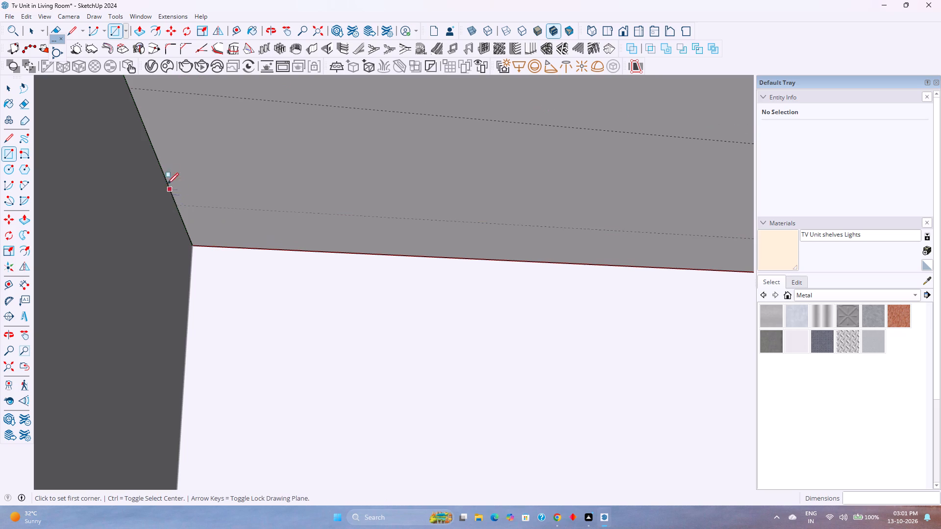
Draw a 7' 11 1/2" by 3/4" rectangle on the shelf's underside between the two long guides, from the tall tower to the crosswise guide.
{"action": "scroll", "coordinate": [181, 170], "scroll_direction": "down", "scroll_amount": 4}
{"action": "middle_click_drag", "start_coordinate": [168, 166], "coordinate": [135, 193], "text": "shift"}
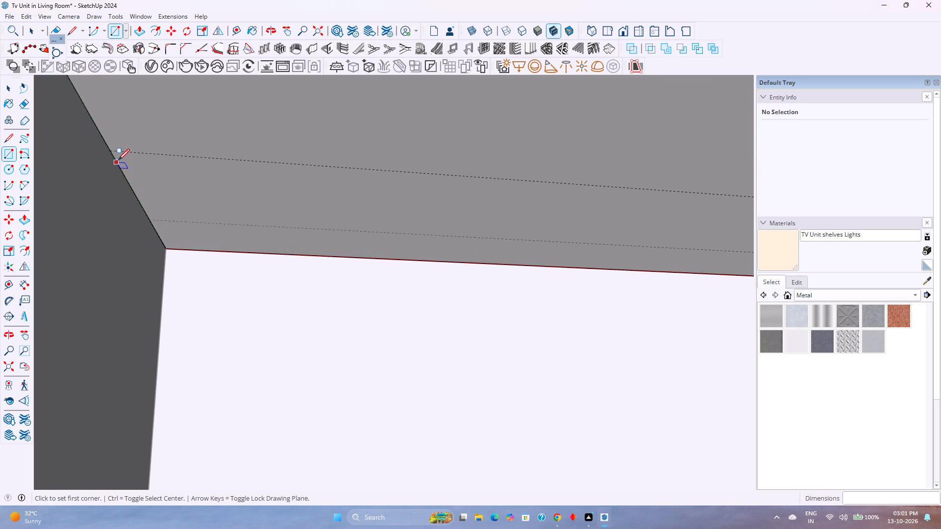
{"action": "left_click", "coordinate": [110, 151]}
{"action": "scroll", "coordinate": [262, 239], "scroll_direction": "down", "scroll_amount": 11}
{"action": "middle_click_drag", "start_coordinate": [360, 241], "coordinate": [0, 240], "text": "shift"}
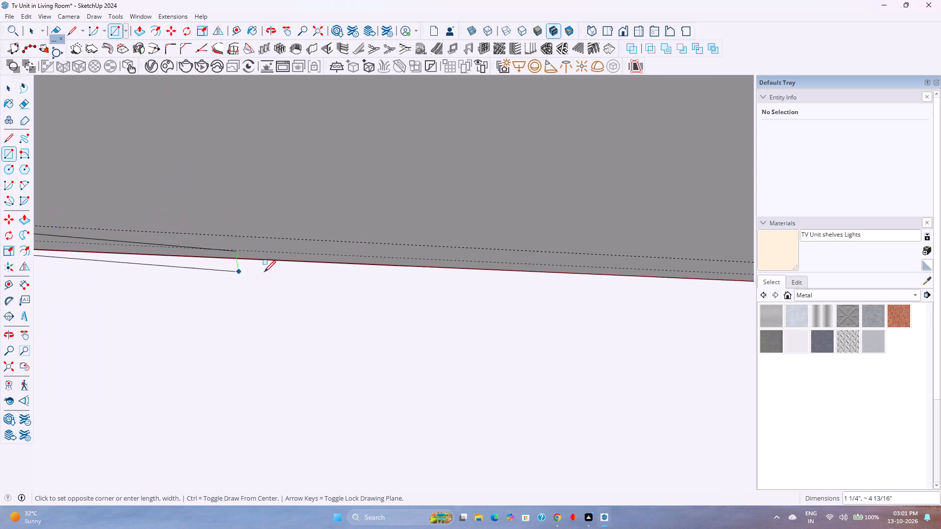
{"action": "key", "text": "Up"}
{"action": "scroll", "coordinate": [313, 270], "scroll_direction": "down", "scroll_amount": 11}
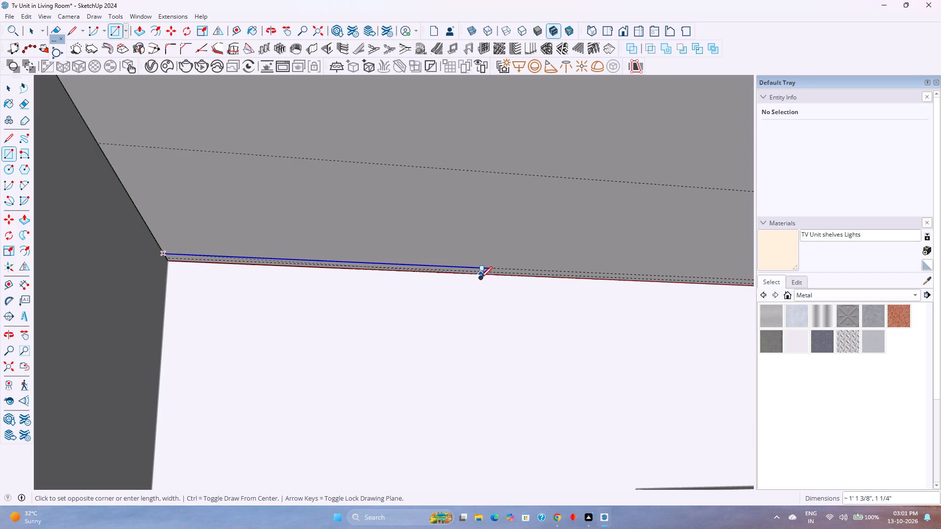
{"action": "middle_click_drag", "start_coordinate": [491, 275], "coordinate": [90, 257], "text": "shift"}
{"action": "middle_click", "coordinate": [90, 257], "text": "shift"}
{"action": "middle_click_drag", "start_coordinate": [583, 263], "coordinate": [65, 261], "text": "shift"}
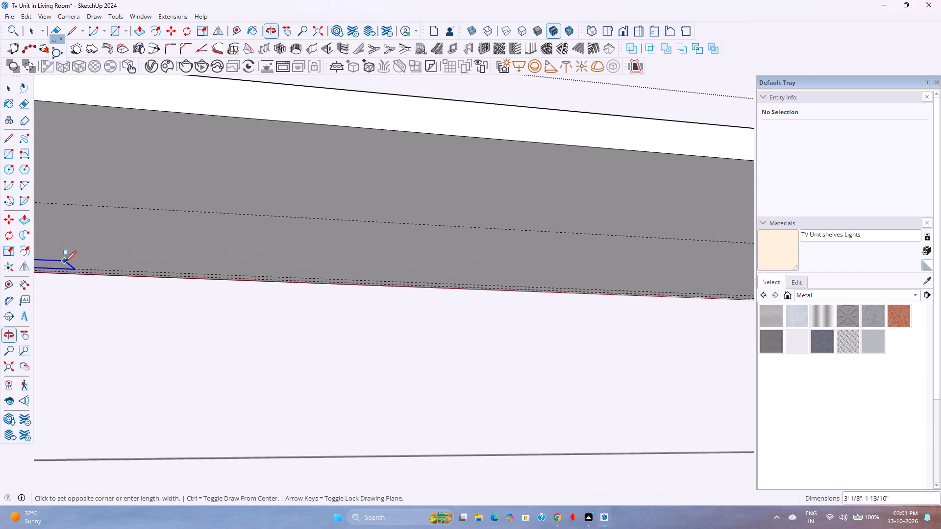
{"action": "middle_click_drag", "start_coordinate": [534, 264], "coordinate": [55, 264], "text": "shift"}
{"action": "scroll", "coordinate": [675, 310], "scroll_direction": "up", "scroll_amount": 3}
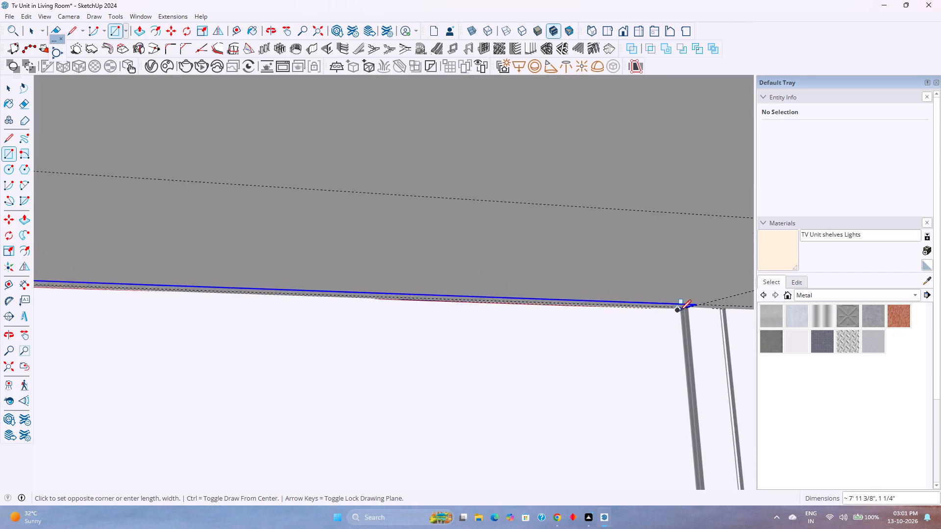
{"action": "scroll", "coordinate": [680, 311], "scroll_direction": "up", "scroll_amount": 20}
{"action": "scroll", "coordinate": [680, 311], "scroll_direction": "up", "scroll_amount": 6}
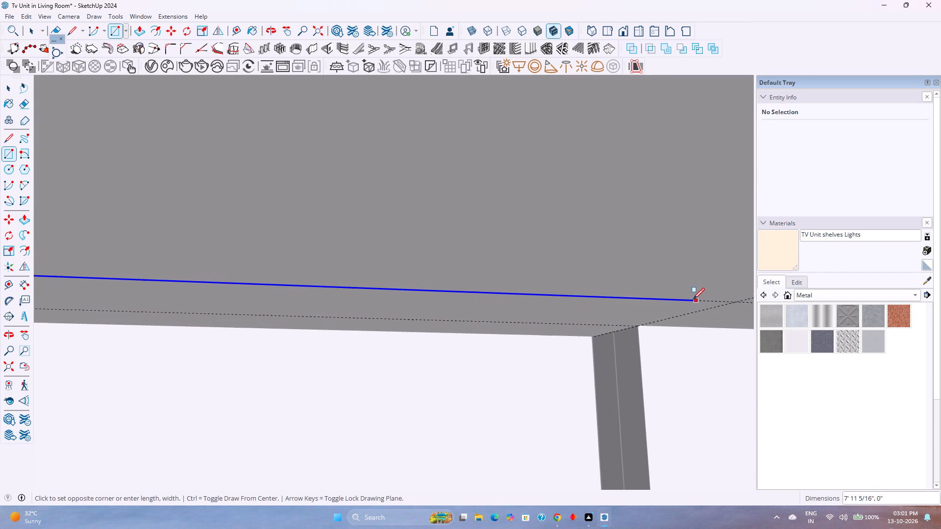
{"action": "scroll", "coordinate": [693, 299], "scroll_direction": "up", "scroll_amount": 2}
{"action": "scroll", "coordinate": [617, 337], "scroll_direction": "up", "scroll_amount": 4}
{"action": "middle_click_drag", "start_coordinate": [618, 334], "coordinate": [639, 222]}
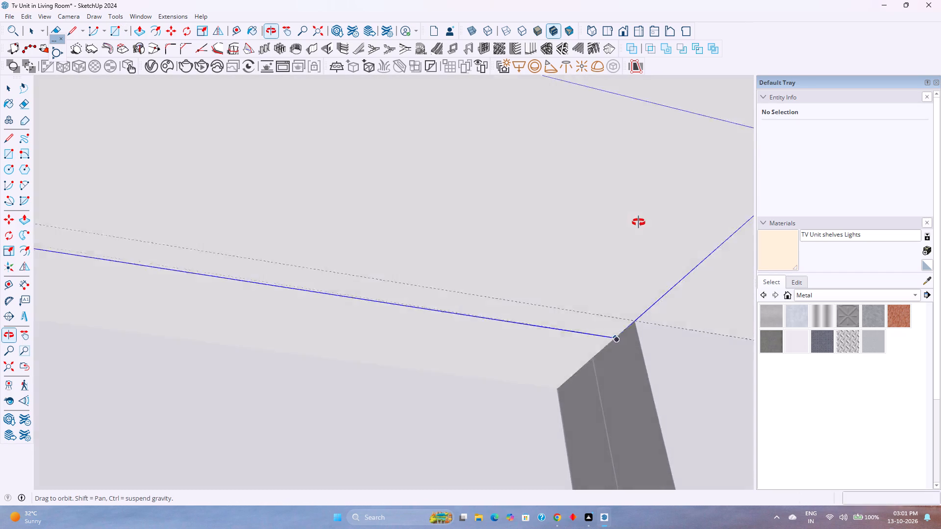
{"action": "middle_click_drag", "start_coordinate": [639, 222], "coordinate": [551, 272]}
{"action": "scroll", "coordinate": [551, 272], "scroll_direction": "down", "scroll_amount": 8}
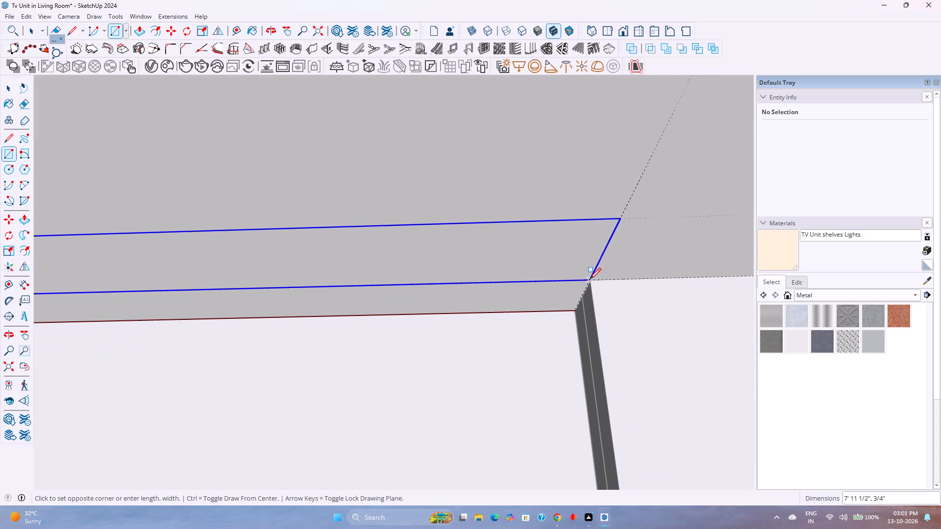
{"action": "left_click", "coordinate": [590, 279]}
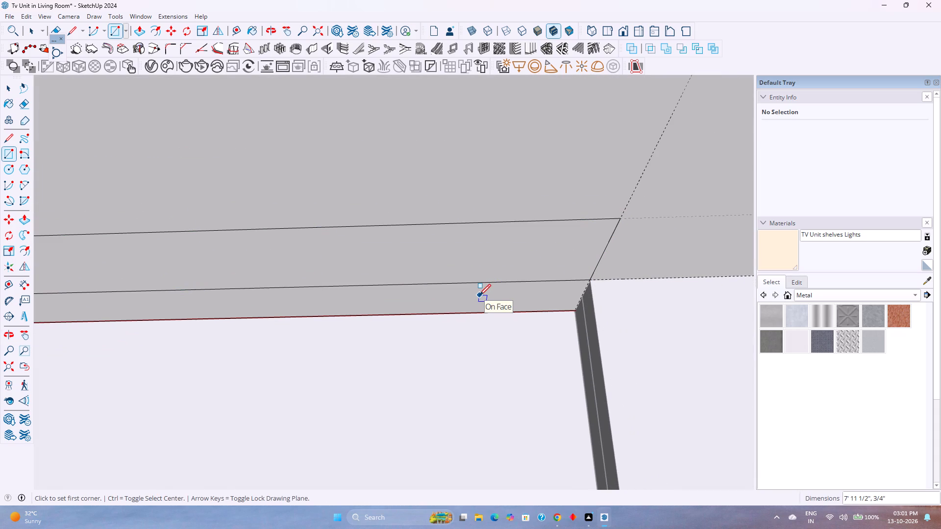
Copy the new strip rectangle, with its edges, 3" straight down below the shelf.
{"action": "key", "text": "space"}
{"action": "double_click", "coordinate": [467, 267]}
{"action": "key", "text": "m"}
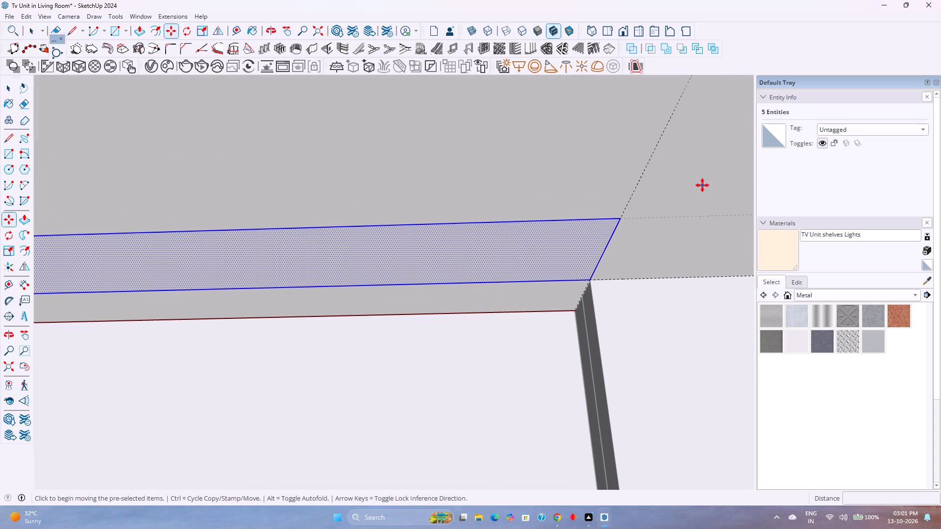
{"action": "left_click", "coordinate": [622, 223]}
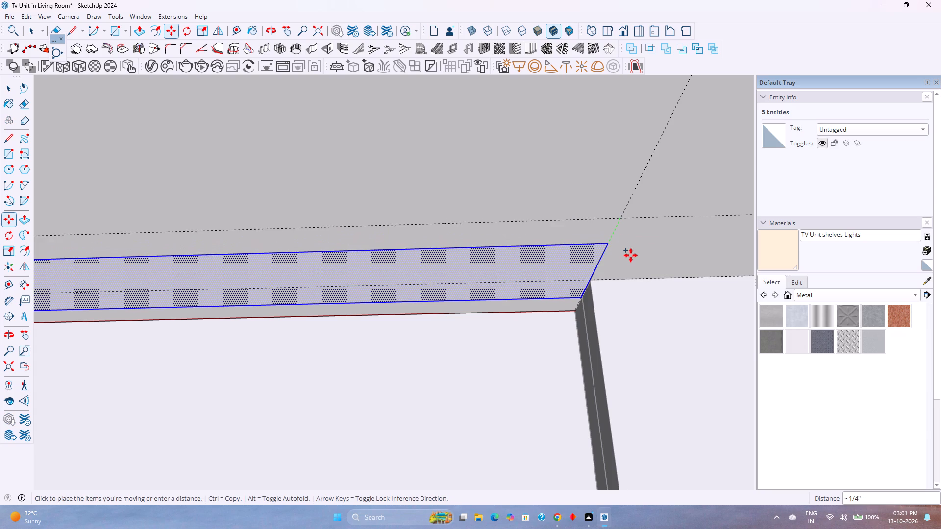
{"action": "scroll", "coordinate": [633, 264], "scroll_direction": "down", "scroll_amount": 18}
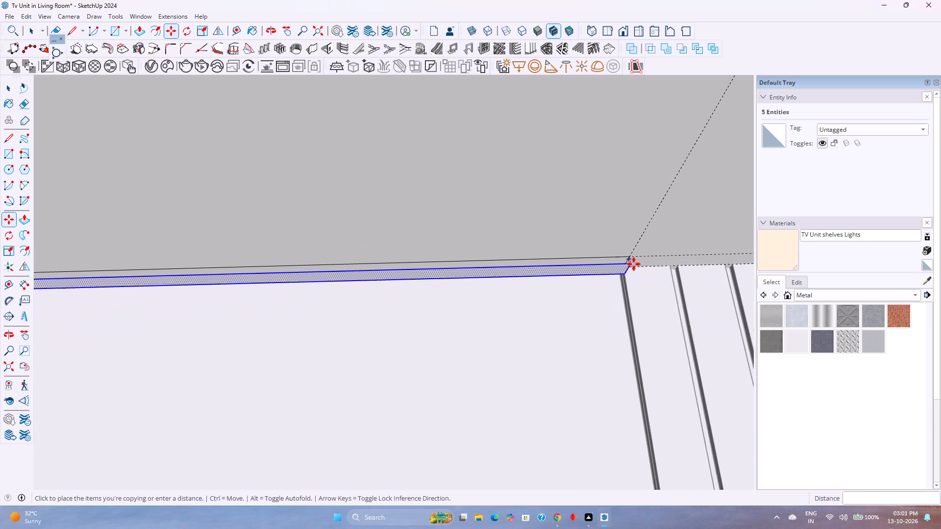
{"action": "scroll", "coordinate": [634, 264], "scroll_direction": "down", "scroll_amount": 2}
{"action": "key", "text": "space"}
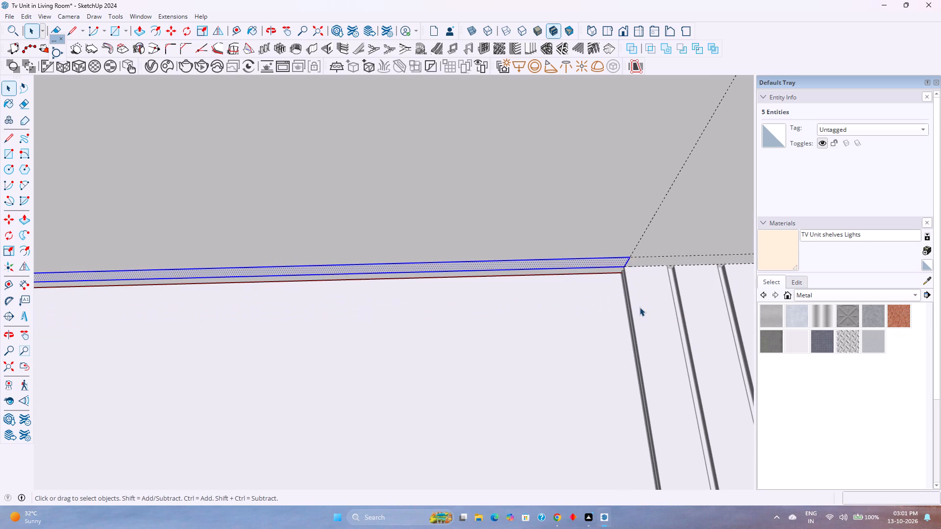
{"action": "key", "text": "m"}
{"action": "left_click", "coordinate": [629, 257]}
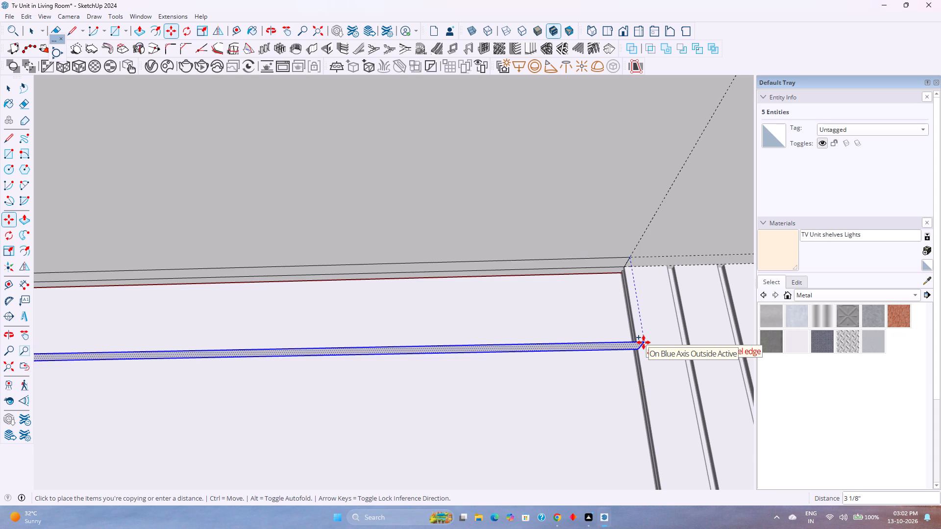
{"action": "key", "text": "3"}
{"action": "key", "text": "Return"}
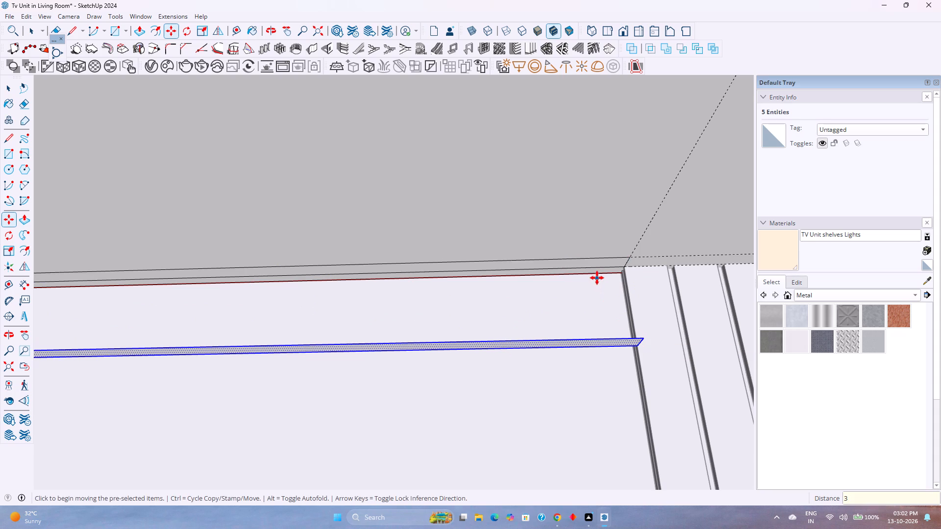
{"action": "key", "text": "space"}
Make the copied strip below the shelf a group.
{"action": "key", "text": "p"}
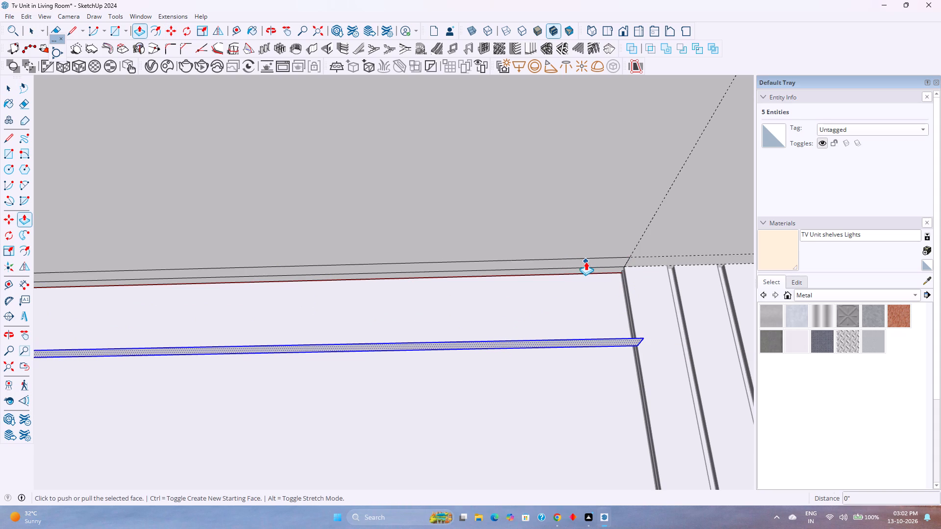
{"action": "key", "text": "Escape"}
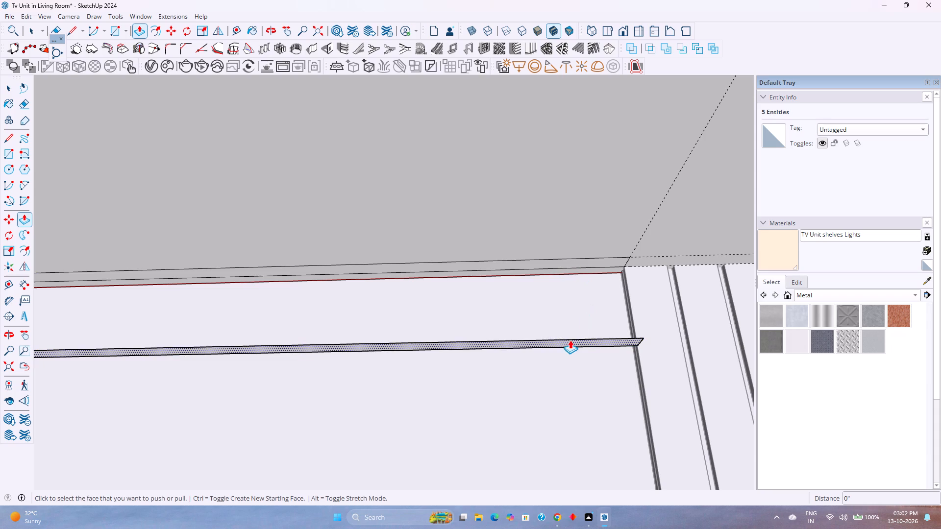
{"action": "key", "text": "space"}
{"action": "triple_click", "coordinate": [568, 343]}
{"action": "right_click", "coordinate": [568, 343]}
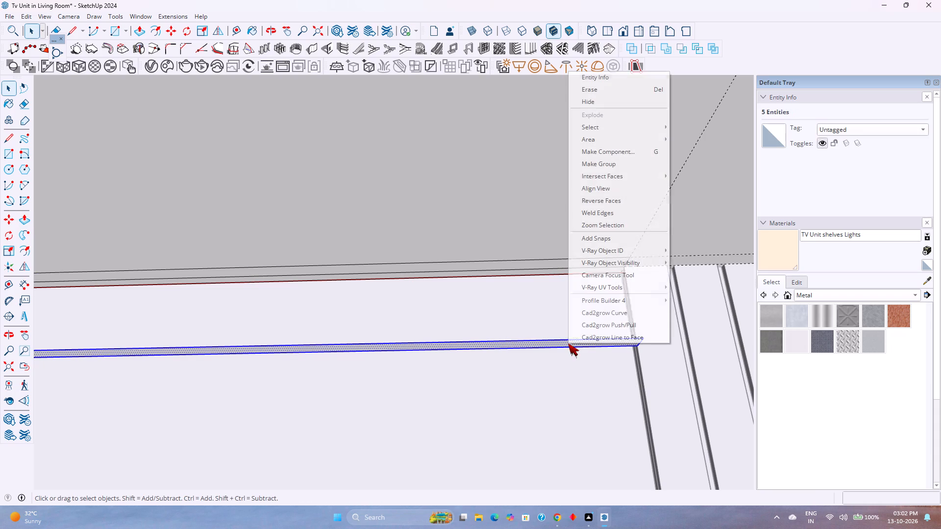
{"action": "left_click", "coordinate": [586, 169]}
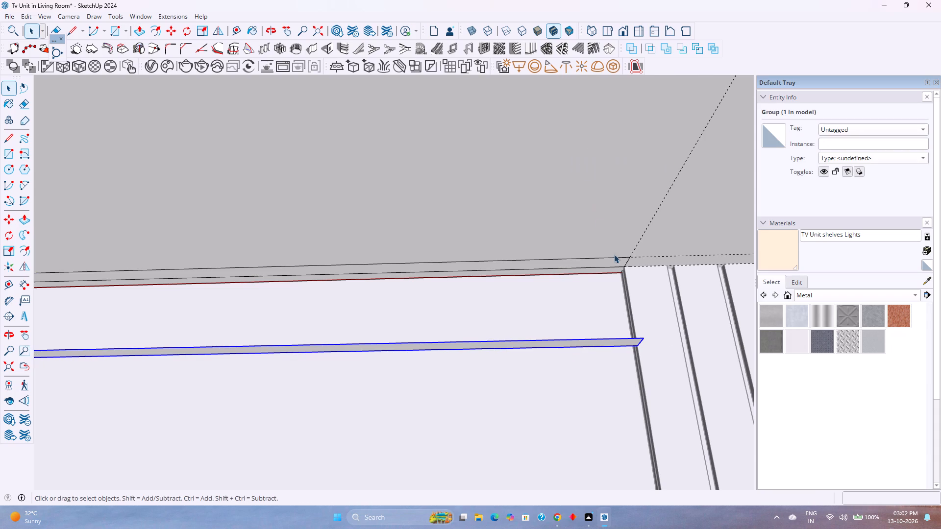
Push the original strip on the shelf's underside 0.5" up into the shelf and reduce the groove's depth to 0.25".
{"action": "left_click", "coordinate": [611, 262]}
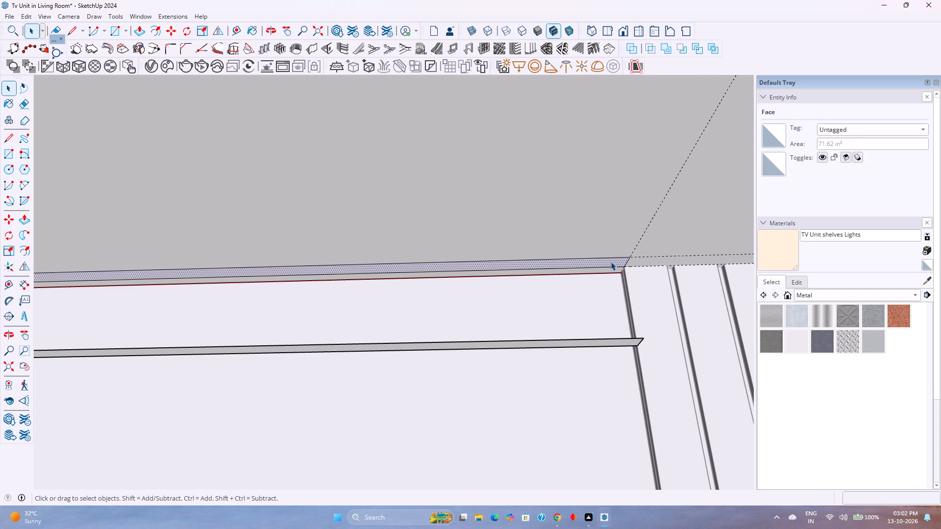
{"action": "scroll", "coordinate": [611, 262], "scroll_direction": "up", "scroll_amount": 5}
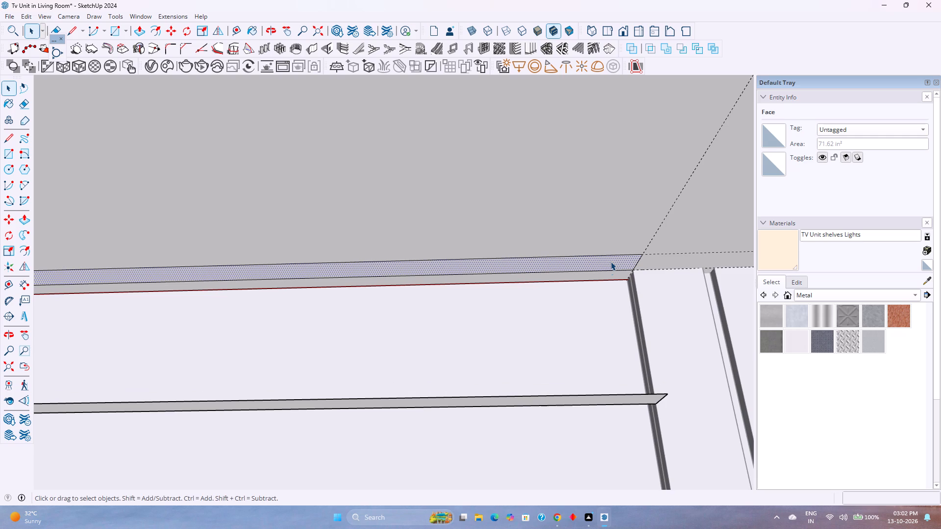
{"action": "key", "text": "p"}
{"action": "left_click", "coordinate": [611, 262]}
{"action": "type", "text": "0.5"}
{"action": "key", "text": "Return"}
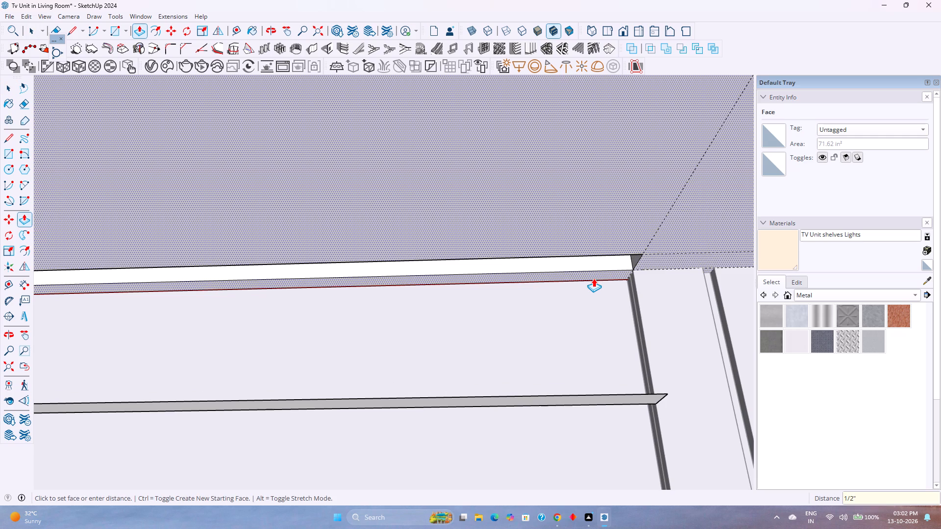
{"action": "type", "text": "0.25"}
{"action": "key", "text": "Return"}
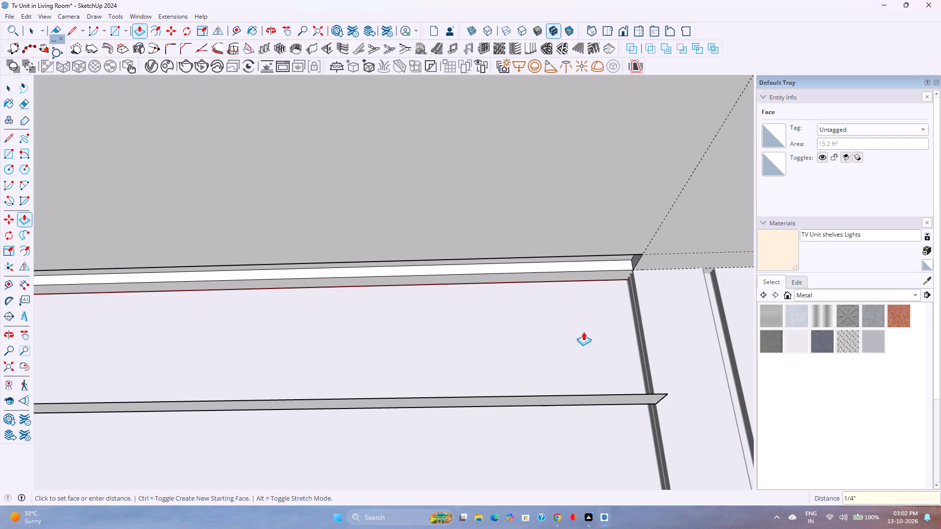
Open the grouped strip below the shelf and extrude its face 0.25" upward into a light bar.
{"action": "key", "text": "space"}
{"action": "middle_click_drag", "start_coordinate": [577, 404], "coordinate": [588, 443]}
{"action": "scroll", "coordinate": [587, 407], "scroll_direction": "up", "scroll_amount": 2}
{"action": "middle_click_drag", "start_coordinate": [587, 407], "coordinate": [594, 437]}
{"action": "scroll", "coordinate": [605, 408], "scroll_direction": "up", "scroll_amount": 5}
{"action": "middle_click_drag", "start_coordinate": [605, 407], "coordinate": [599, 456]}
{"action": "double_click", "coordinate": [585, 423]}
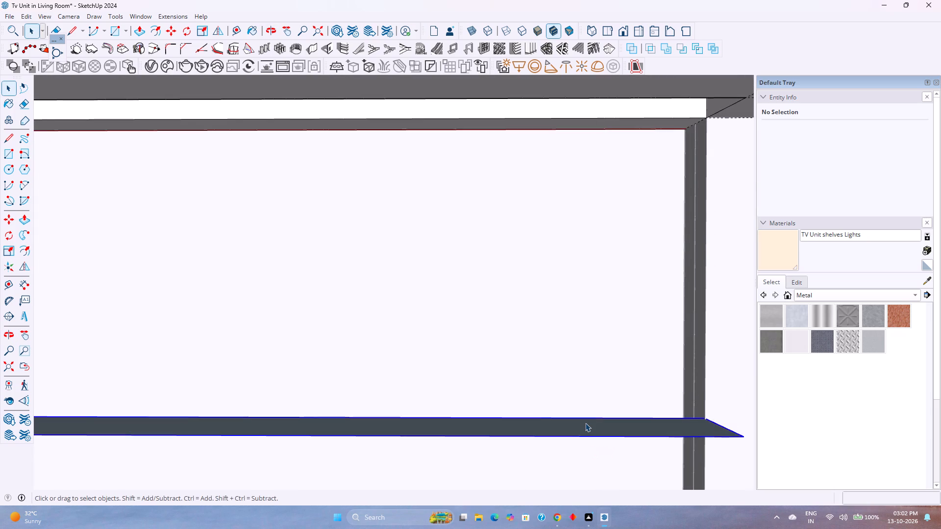
{"action": "key", "text": "p"}
{"action": "left_click", "coordinate": [585, 427]}
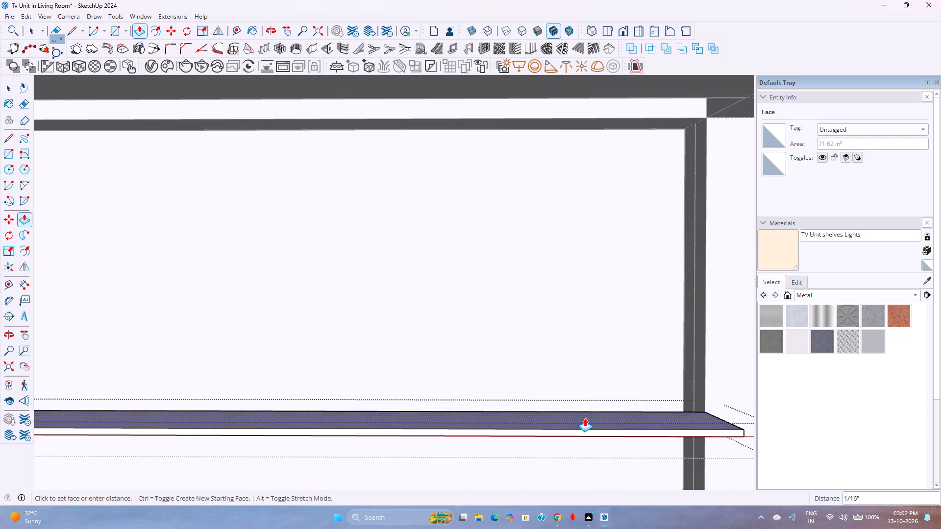
{"action": "type", "text": "0.25"}
{"action": "key", "text": "Return"}
{"action": "key", "text": "space"}
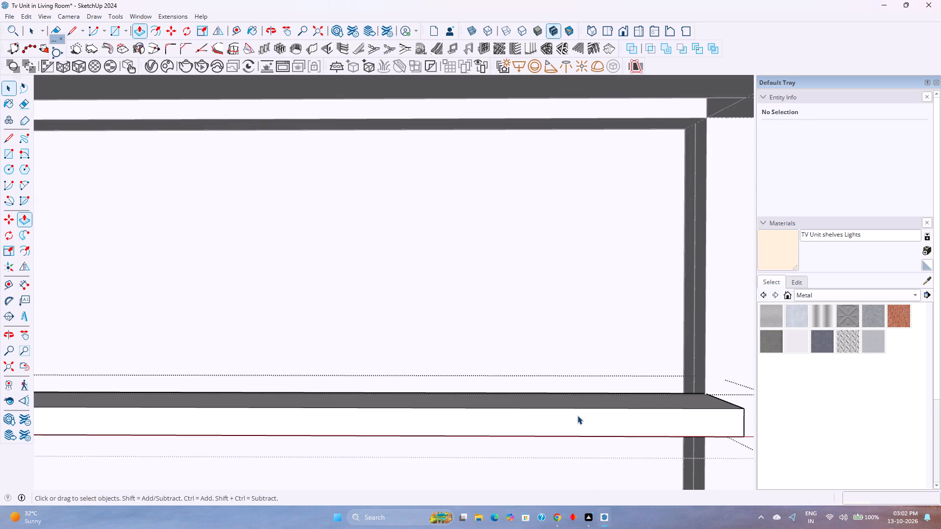
Move the light bar group 3" straight up from its end corner into the groove on the long shelf's underside.
{"action": "scroll", "coordinate": [577, 415], "scroll_direction": "down", "scroll_amount": 6}
{"action": "middle_click_drag", "start_coordinate": [577, 418], "coordinate": [562, 327]}
{"action": "key", "text": "Escape"}
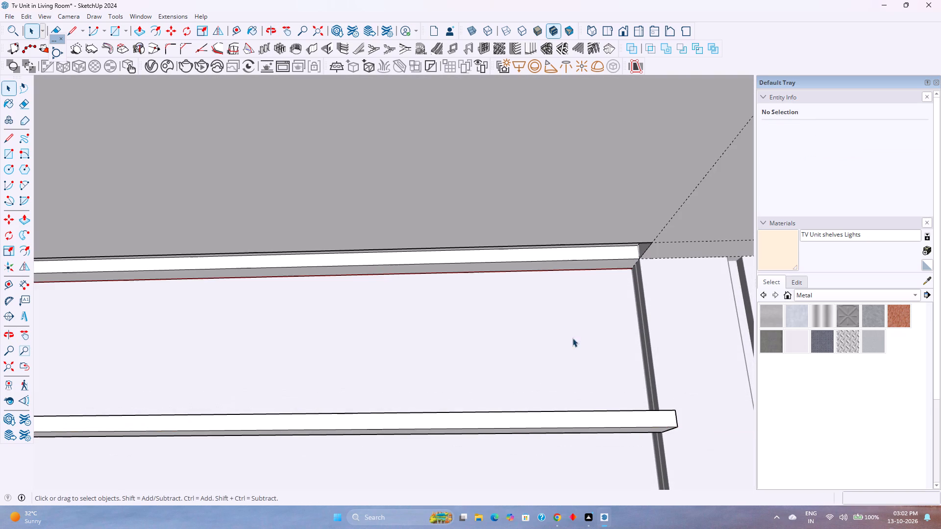
{"action": "left_click", "coordinate": [634, 429]}
{"action": "key", "text": "m"}
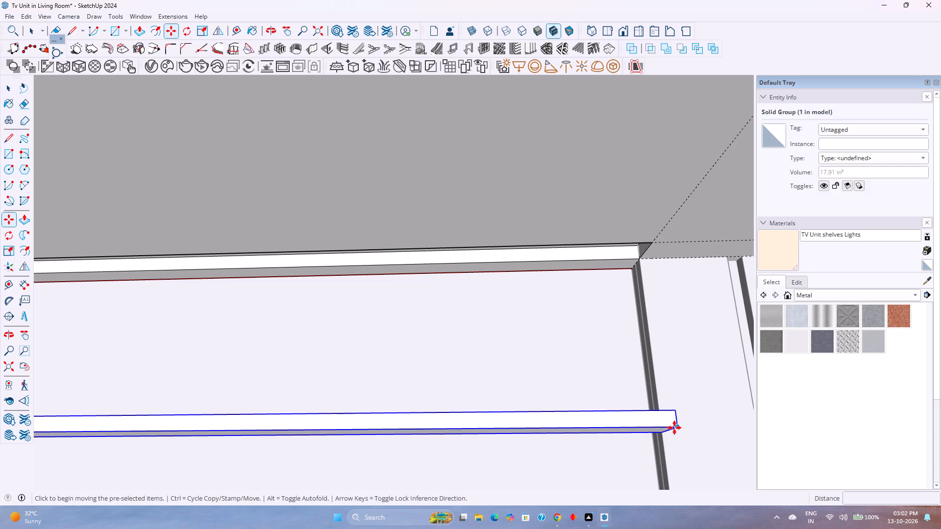
{"action": "left_click", "coordinate": [675, 428]}
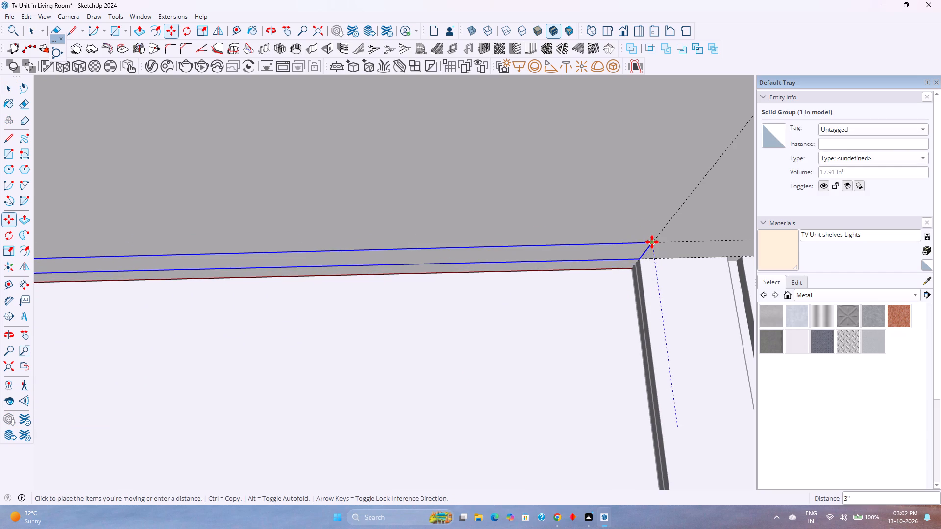
{"action": "left_click", "coordinate": [652, 242]}
Apply the TV Unit shelves Lights emissive V-Ray material to the selected light bar in the groove.
{"action": "left_click", "coordinate": [147, 72]}
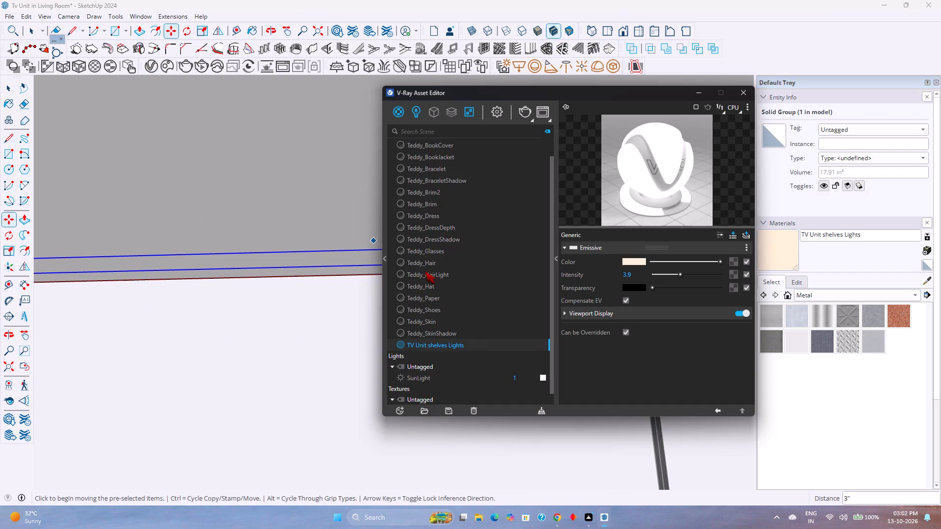
{"action": "right_click", "coordinate": [451, 345]}
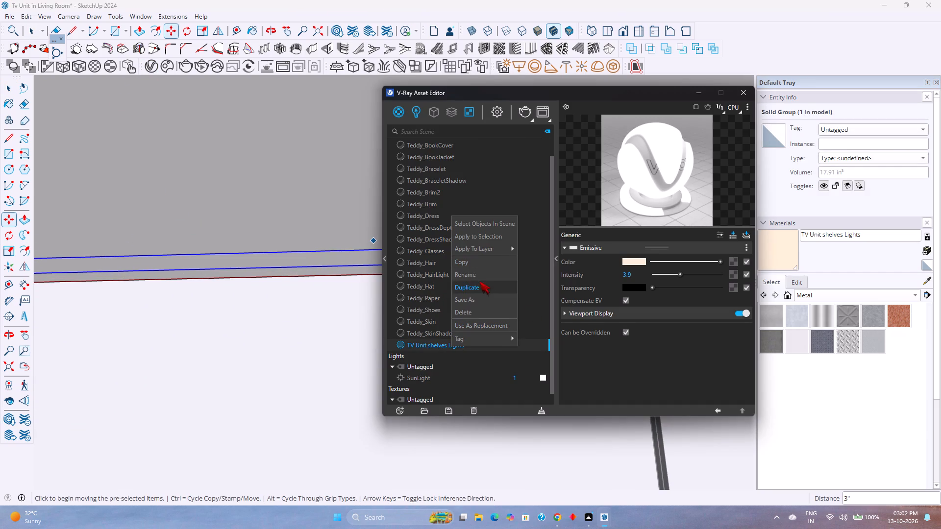
{"action": "left_click", "coordinate": [469, 239]}
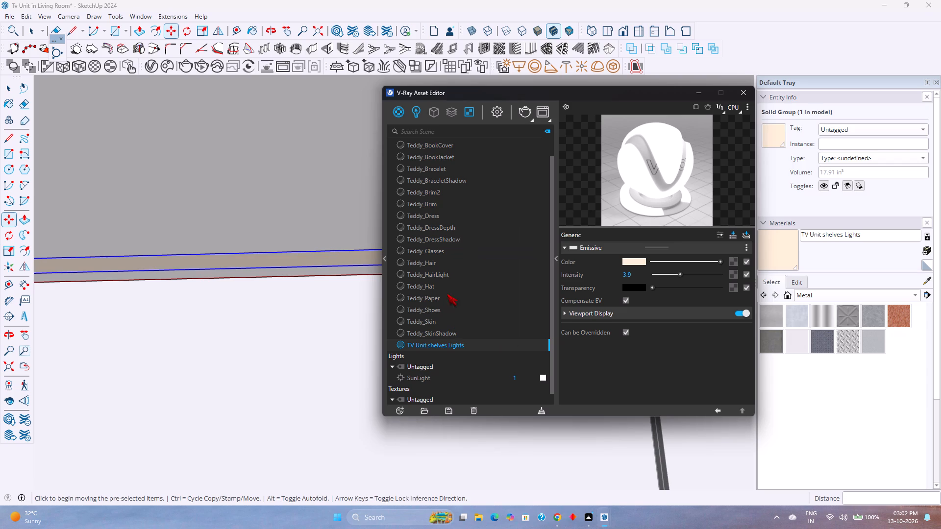
{"action": "left_click", "coordinate": [693, 92]}
Deselect the light bar and delete all the dashed guide lines in the model.
{"action": "scroll", "coordinate": [488, 266], "scroll_direction": "down", "scroll_amount": 1}
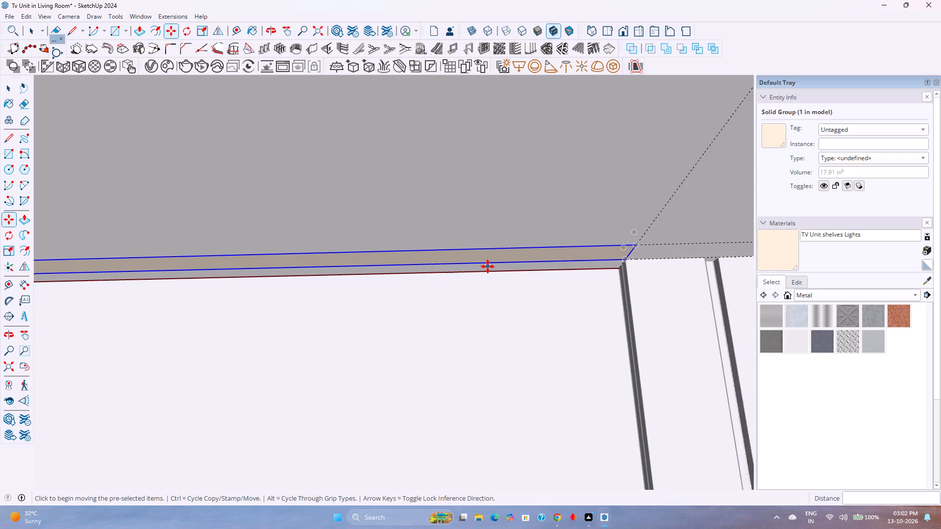
{"action": "scroll", "coordinate": [488, 266], "scroll_direction": "down", "scroll_amount": 20}
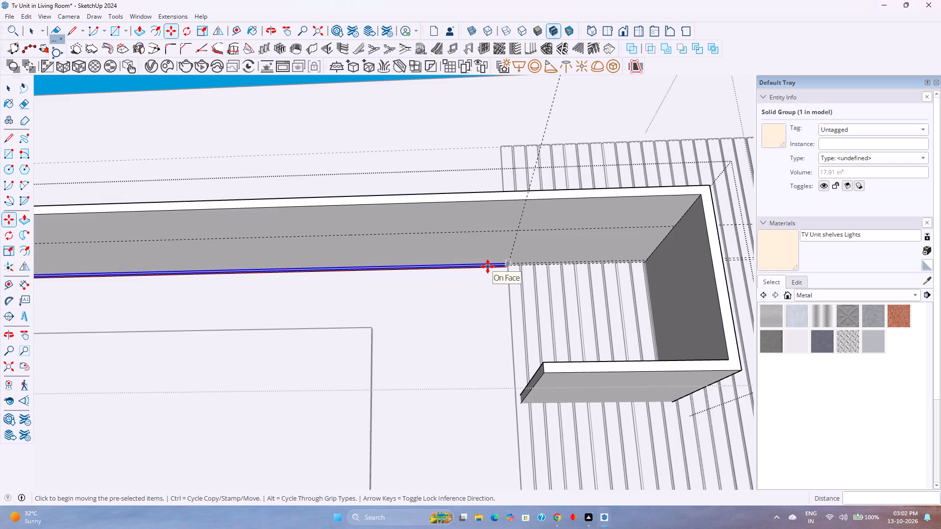
{"action": "key", "text": "Escape"}
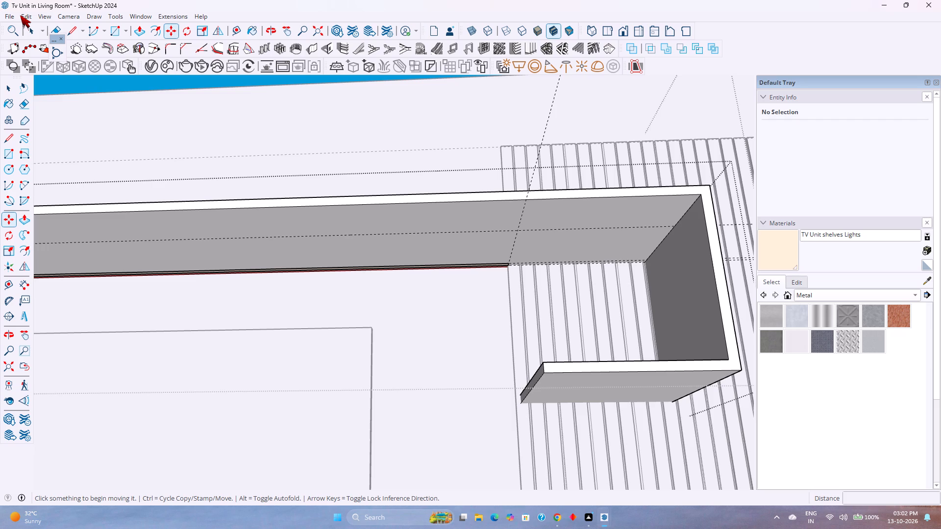
{"action": "left_click", "coordinate": [20, 15]}
{"action": "left_click", "coordinate": [62, 120]}
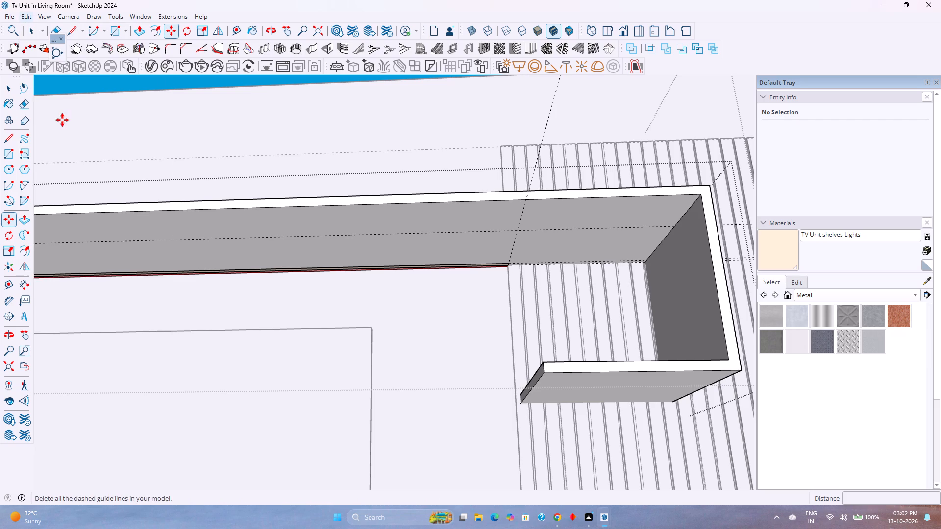
Frame the whole TV wall from the front, run a V-Ray test render to check the lighting, and close it.
{"action": "scroll", "coordinate": [204, 242], "scroll_direction": "down", "scroll_amount": 11}
{"action": "middle_click_drag", "start_coordinate": [207, 250], "coordinate": [275, 313]}
{"action": "middle_click_drag", "start_coordinate": [275, 313], "coordinate": [281, 313]}
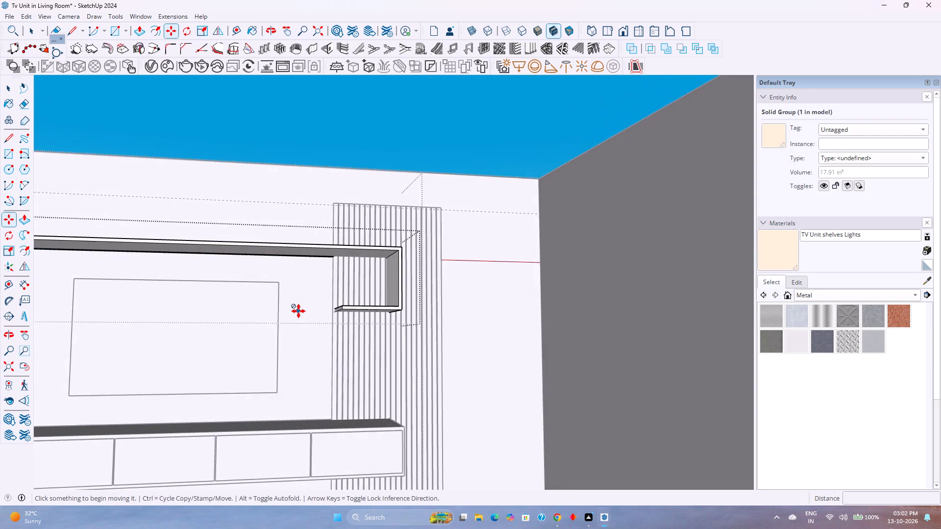
{"action": "scroll", "coordinate": [298, 311], "scroll_direction": "down", "scroll_amount": 5}
{"action": "middle_click_drag", "start_coordinate": [298, 311], "coordinate": [255, 340]}
{"action": "middle_click", "coordinate": [255, 340]}
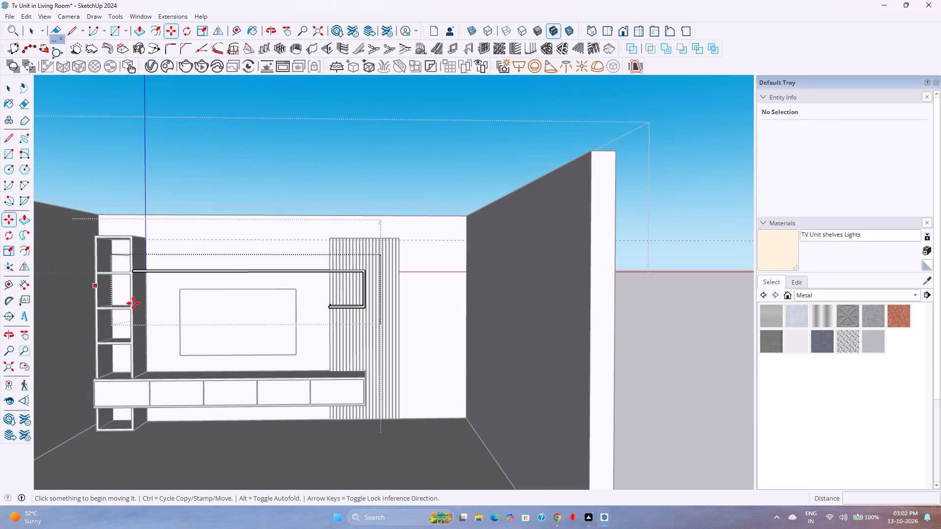
{"action": "scroll", "coordinate": [173, 361], "scroll_direction": "up", "scroll_amount": 2}
{"action": "middle_click_drag", "start_coordinate": [173, 361], "coordinate": [176, 357]}
{"action": "middle_click", "coordinate": [176, 357]}
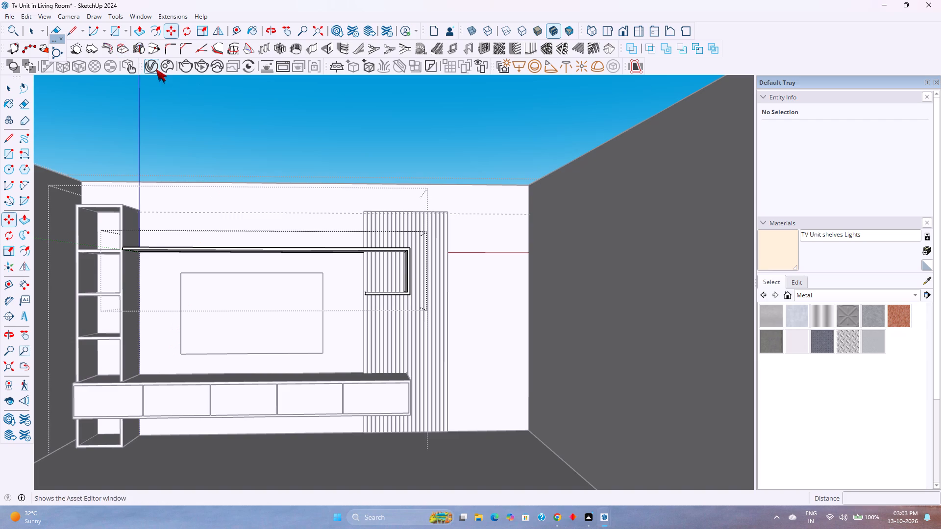
{"action": "left_click", "coordinate": [205, 67]}
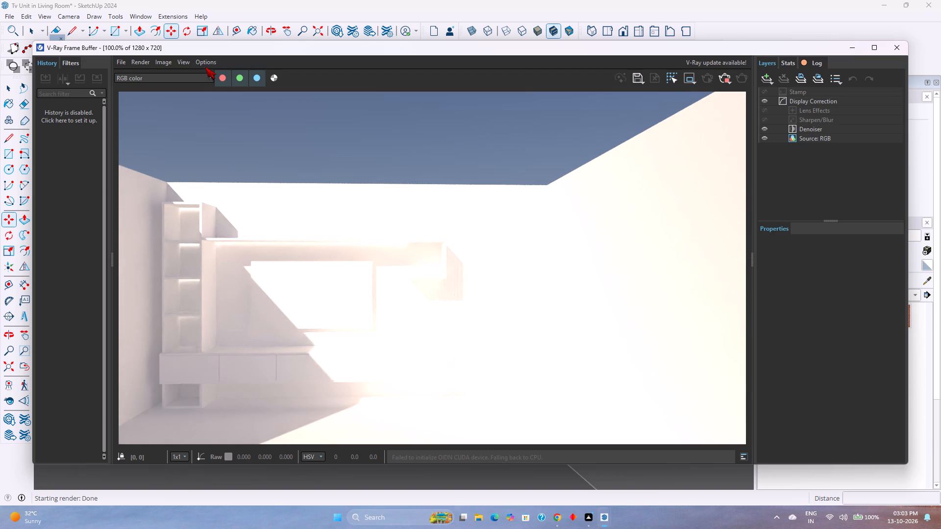
{"action": "left_click", "coordinate": [902, 48]}
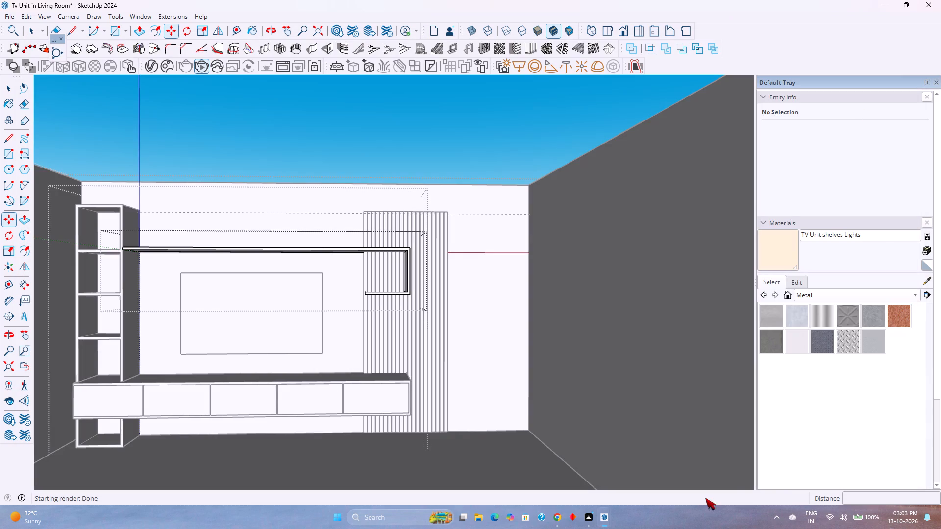
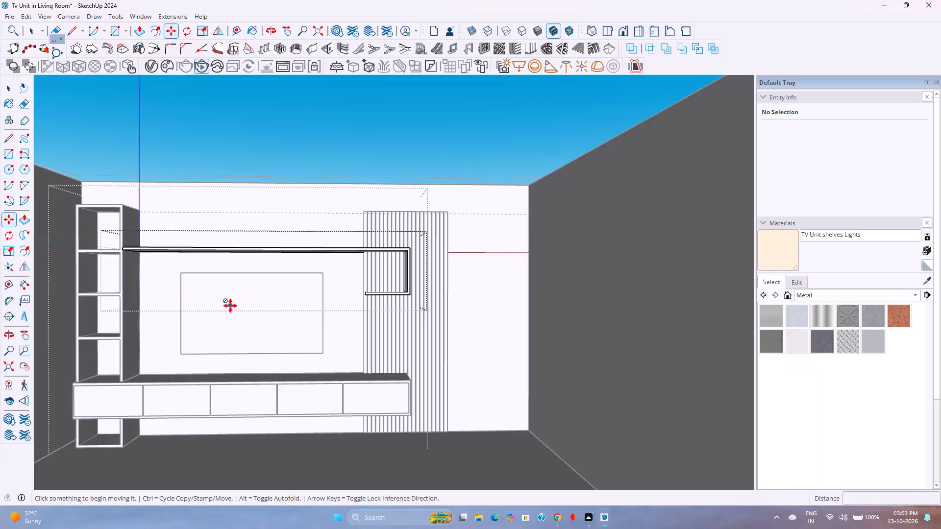
Place a guide across the long shelf's underside, 9" from its inner edge at the vertical end panel.
{"action": "key", "text": "space"}
{"action": "scroll", "coordinate": [209, 290], "scroll_direction": "up", "scroll_amount": 2}
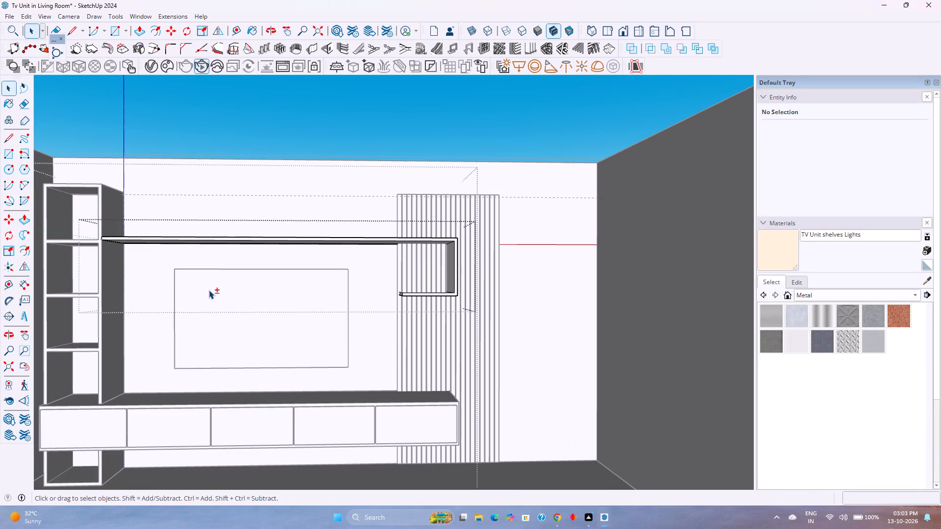
{"action": "middle_click_drag", "start_coordinate": [236, 285], "coordinate": [358, 284], "text": "shift"}
{"action": "scroll", "coordinate": [409, 269], "scroll_direction": "up", "scroll_amount": 2}
{"action": "middle_click_drag", "start_coordinate": [409, 269], "coordinate": [401, 271]}
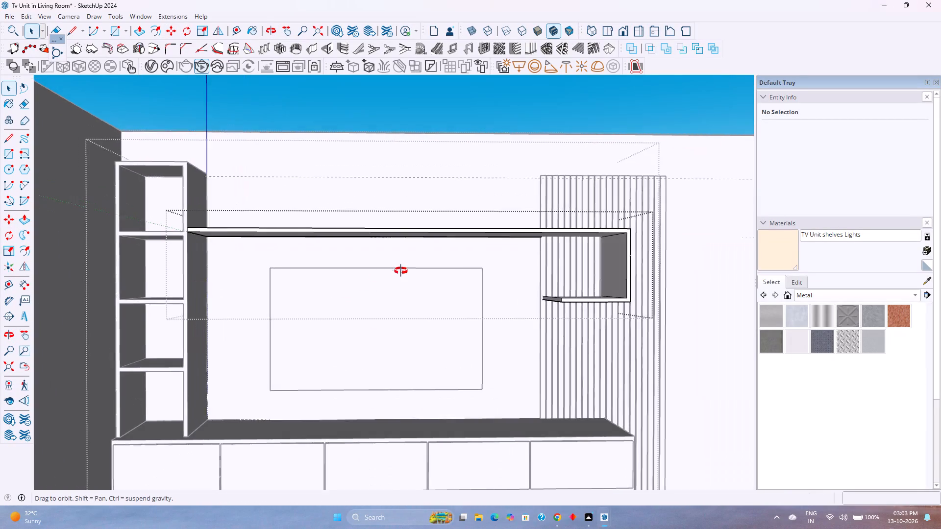
{"action": "middle_click_drag", "start_coordinate": [401, 271], "coordinate": [226, 302]}
{"action": "middle_click", "coordinate": [226, 302]}
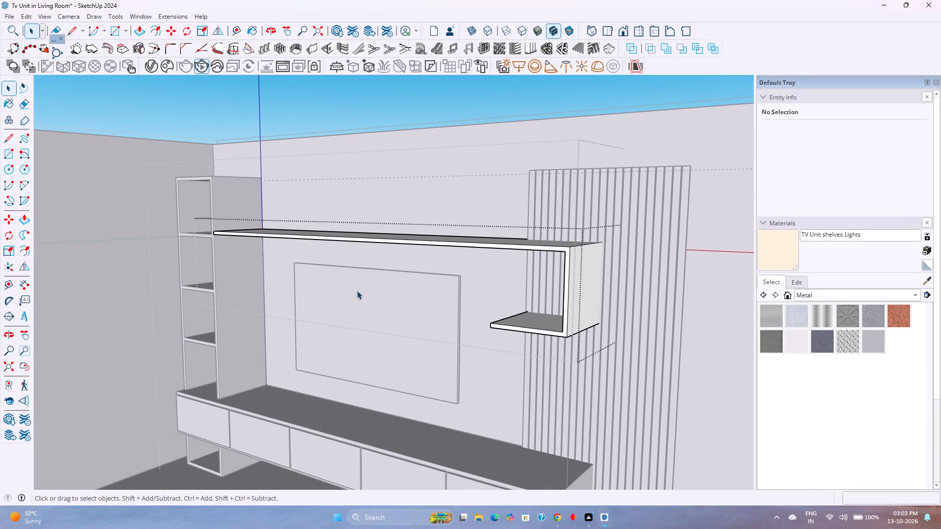
{"action": "middle_click_drag", "start_coordinate": [437, 319], "coordinate": [494, 214]}
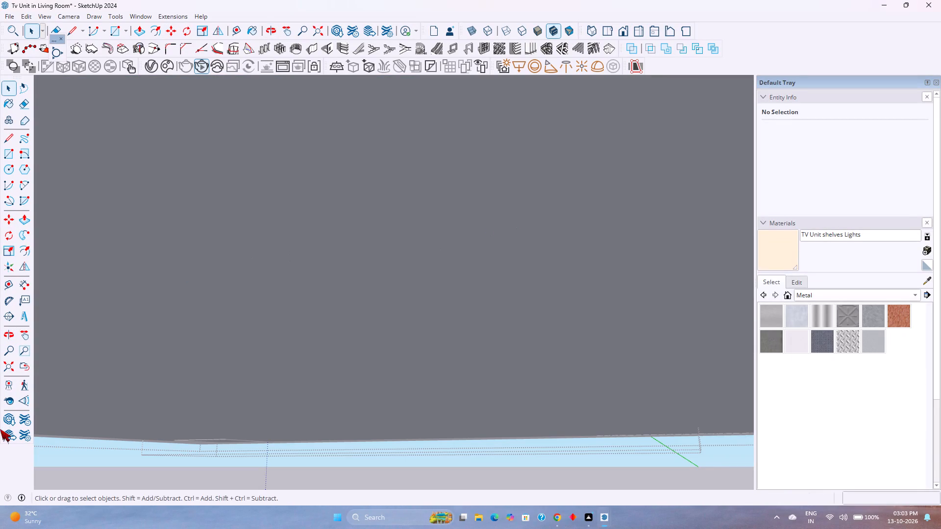
{"action": "left_click", "coordinate": [15, 366]}
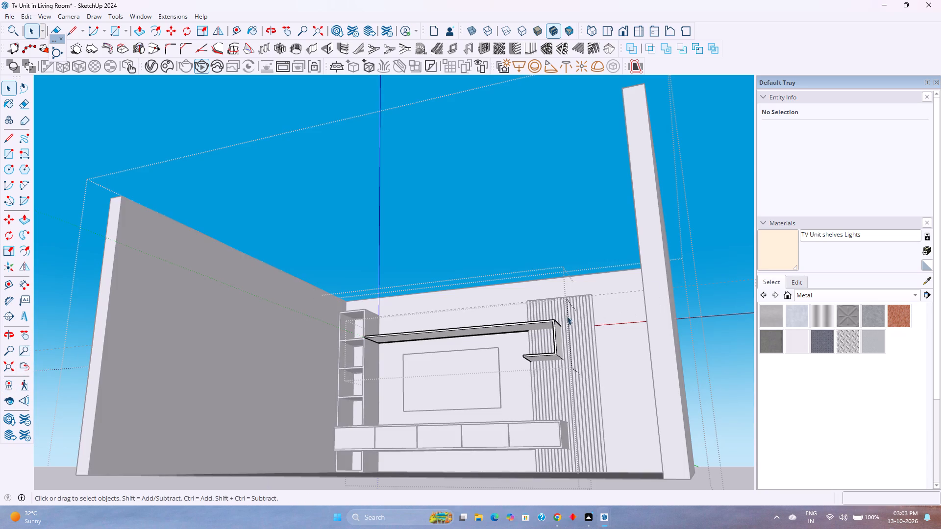
{"action": "scroll", "coordinate": [531, 332], "scroll_direction": "up", "scroll_amount": 6}
{"action": "middle_click_drag", "start_coordinate": [576, 327], "coordinate": [560, 322], "text": "shift"}
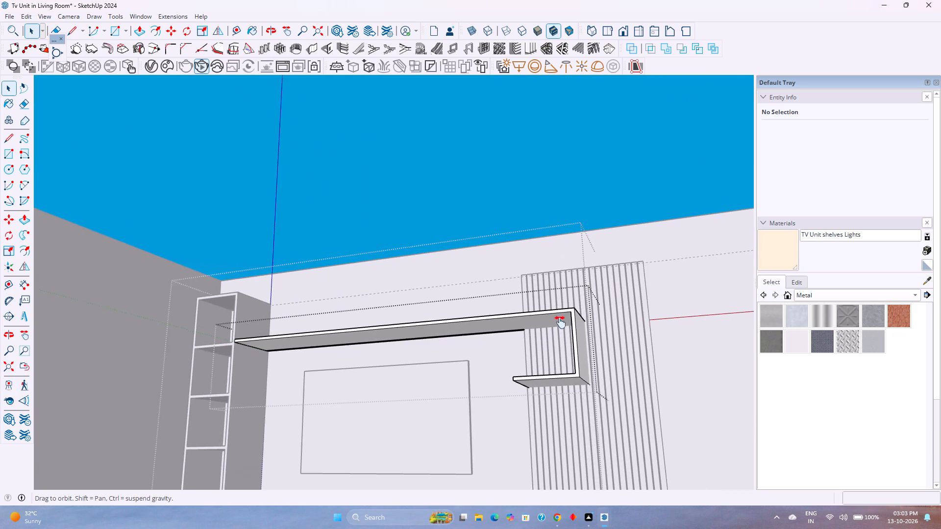
{"action": "middle_click_drag", "start_coordinate": [560, 322], "coordinate": [497, 318], "text": "shift"}
{"action": "middle_click_drag", "start_coordinate": [469, 325], "coordinate": [652, 327]}
{"action": "scroll", "coordinate": [541, 333], "scroll_direction": "up", "scroll_amount": 6}
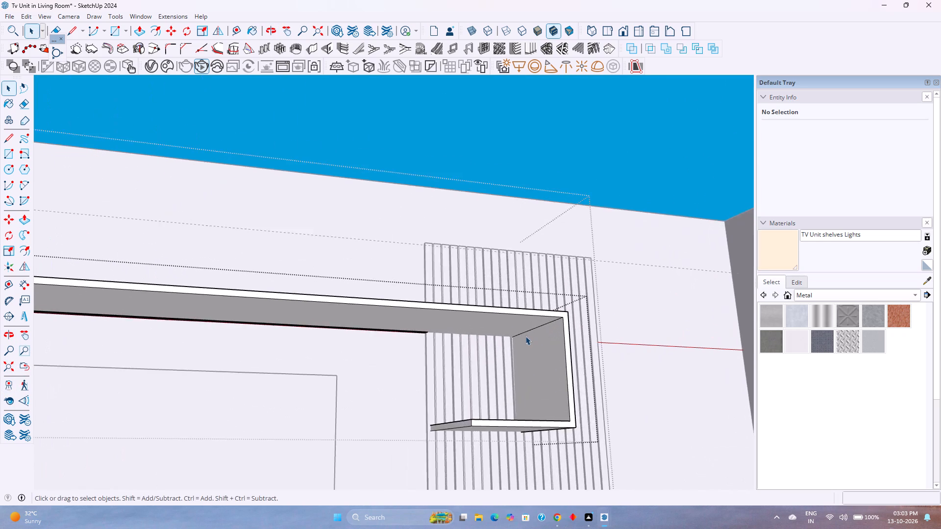
{"action": "scroll", "coordinate": [525, 336], "scroll_direction": "up", "scroll_amount": 7}
{"action": "middle_click_drag", "start_coordinate": [496, 336], "coordinate": [492, 293]}
{"action": "middle_click", "coordinate": [492, 293]}
{"action": "middle_click_drag", "start_coordinate": [493, 289], "coordinate": [496, 281]}
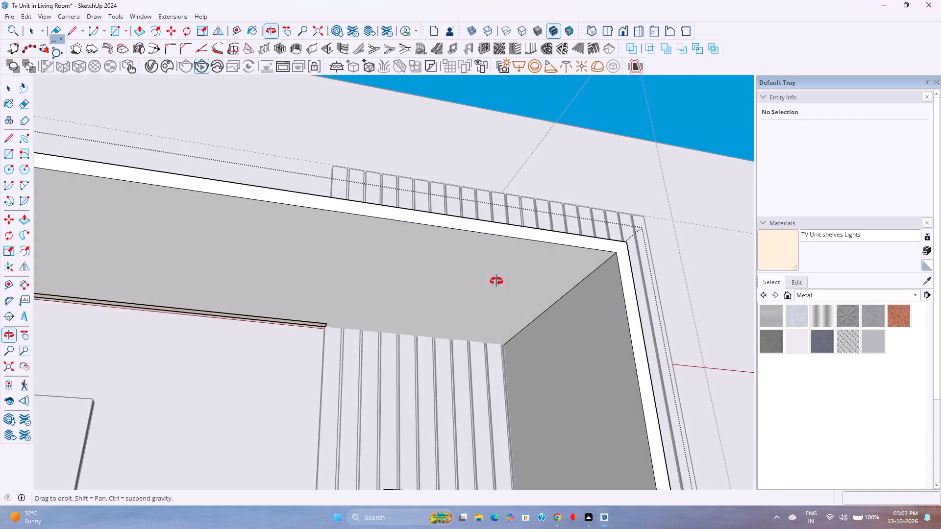
{"action": "middle_click_drag", "start_coordinate": [496, 281], "coordinate": [498, 279]}
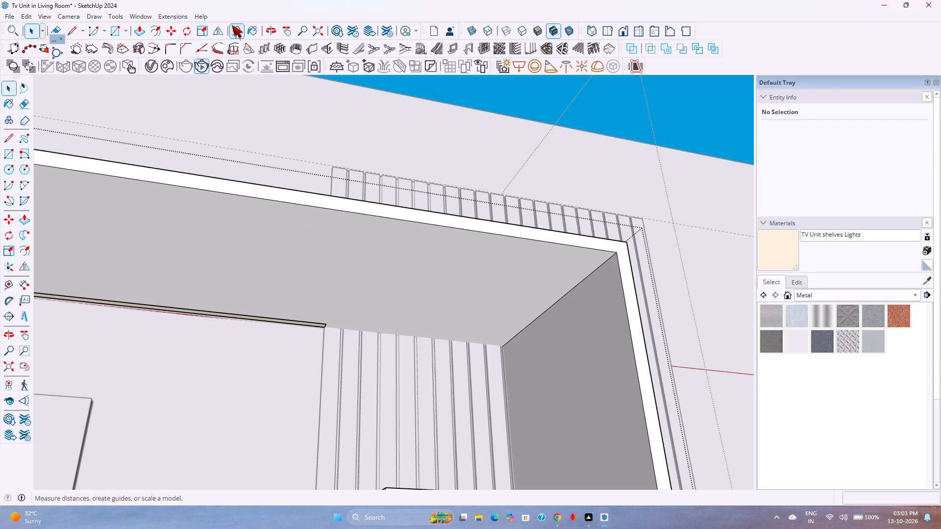
{"action": "left_click", "coordinate": [231, 25]}
{"action": "left_click", "coordinate": [540, 313]}
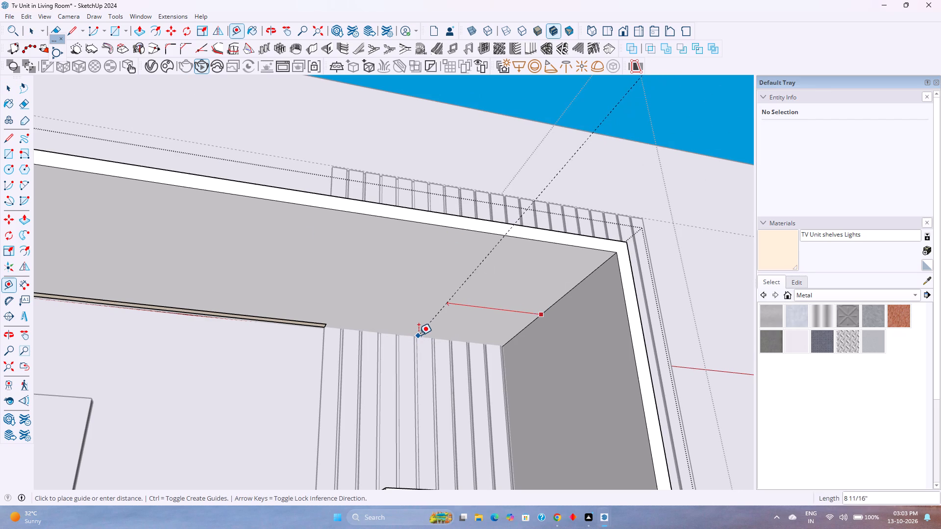
{"action": "scroll", "coordinate": [419, 334], "scroll_direction": "up", "scroll_amount": 3}
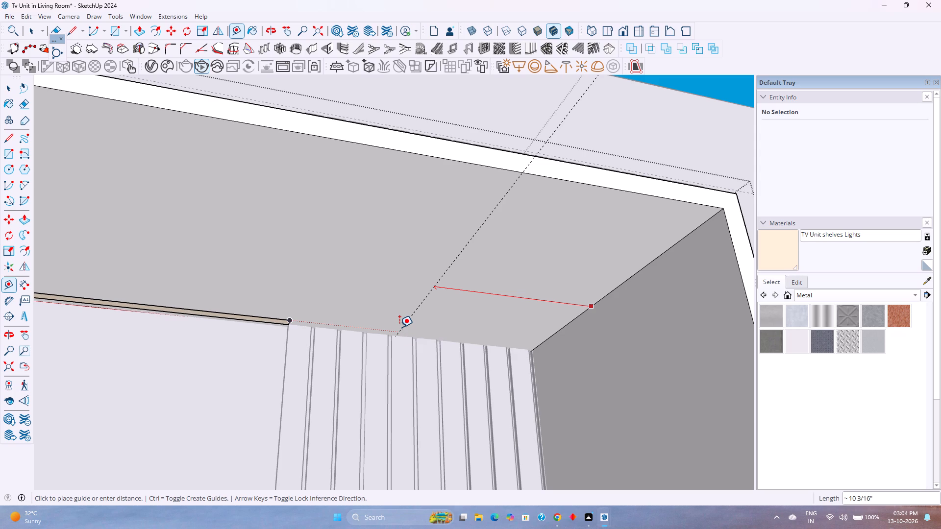
{"action": "key", "text": "9"}
{"action": "key", "text": "Return"}
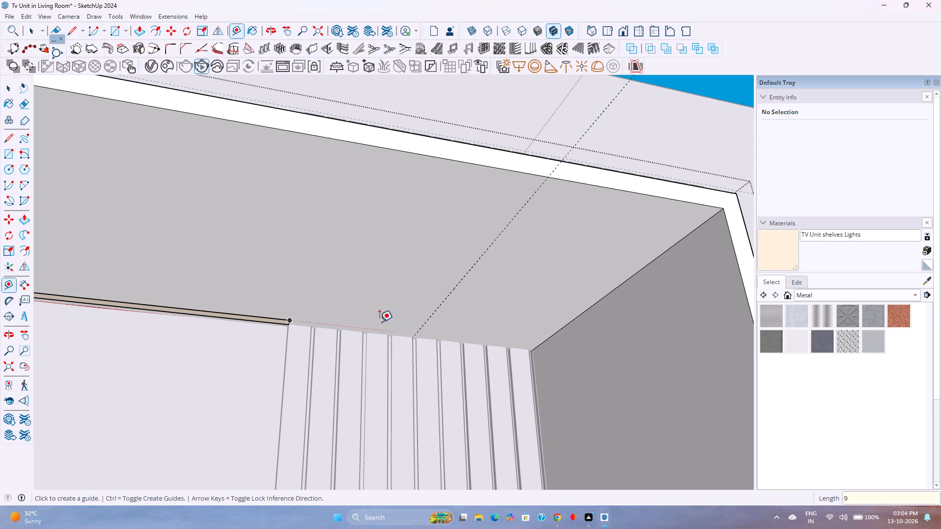
Add a lengthwise guide 10" in from the front edge of the shelf's underside, and another 0.5" closer to the front.
{"action": "left_click", "coordinate": [568, 181]}
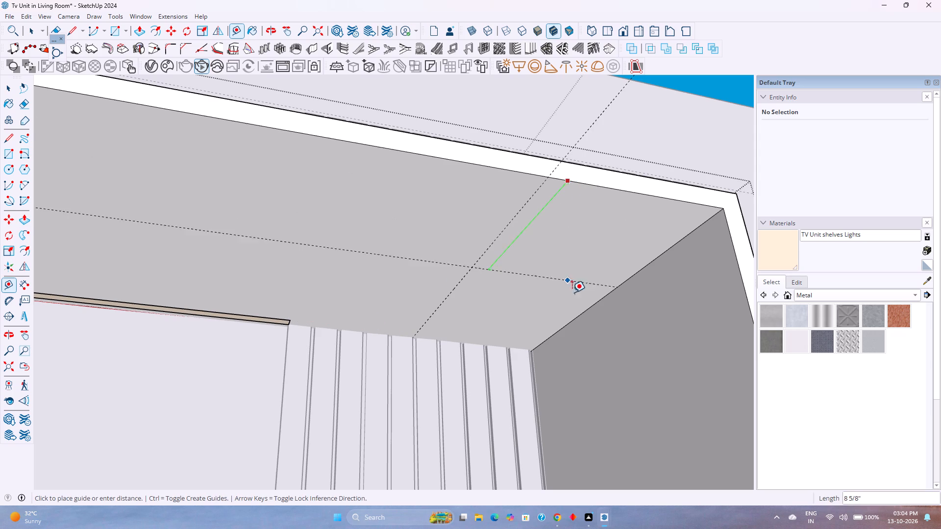
{"action": "left_click", "coordinate": [607, 295]}
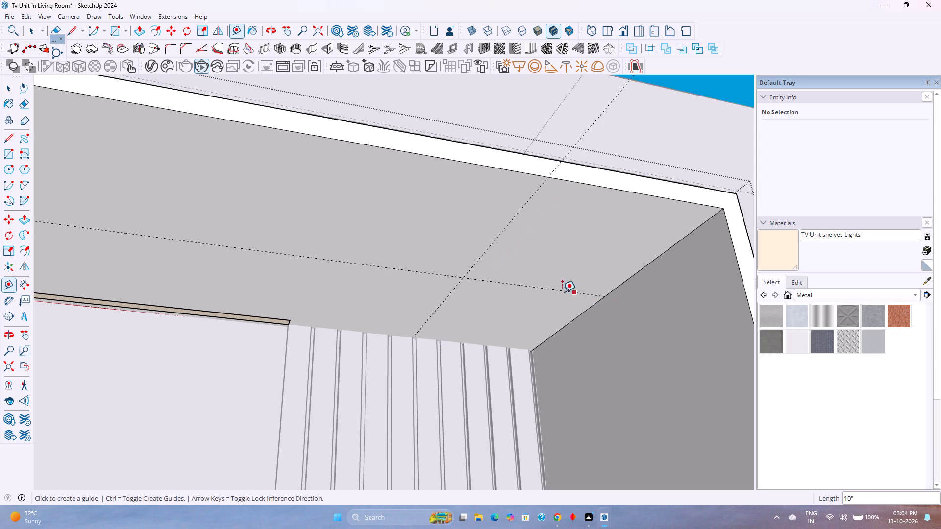
{"action": "left_click", "coordinate": [583, 294]}
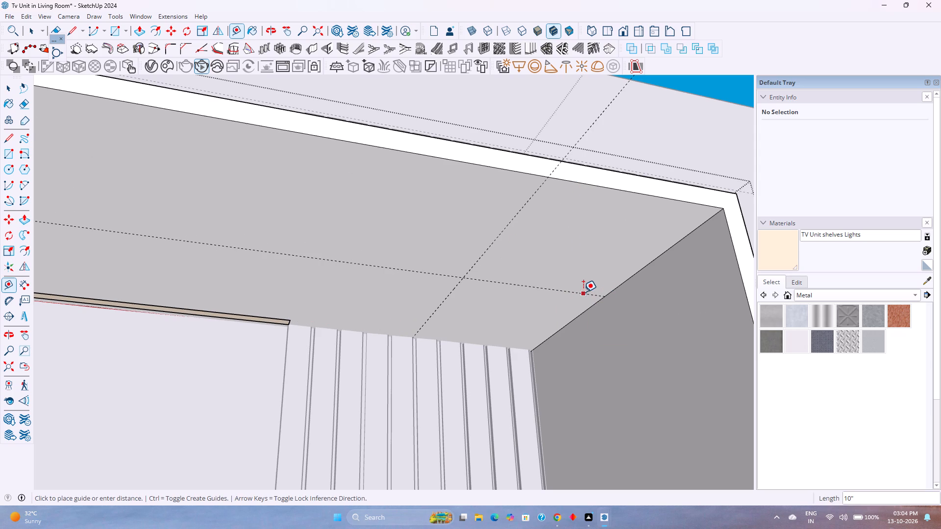
{"action": "type", "text": "0.5"}
{"action": "key", "text": "Return"}
{"action": "key", "text": "space"}
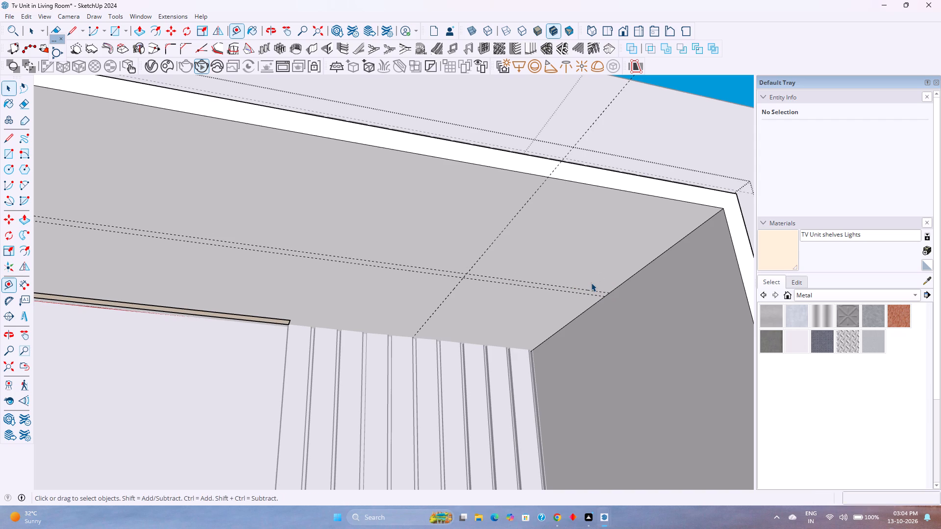
Delete the rear one of the two closely spaced lengthwise guides on the long shelf's underside.
{"action": "scroll", "coordinate": [512, 308], "scroll_direction": "up", "scroll_amount": 5}
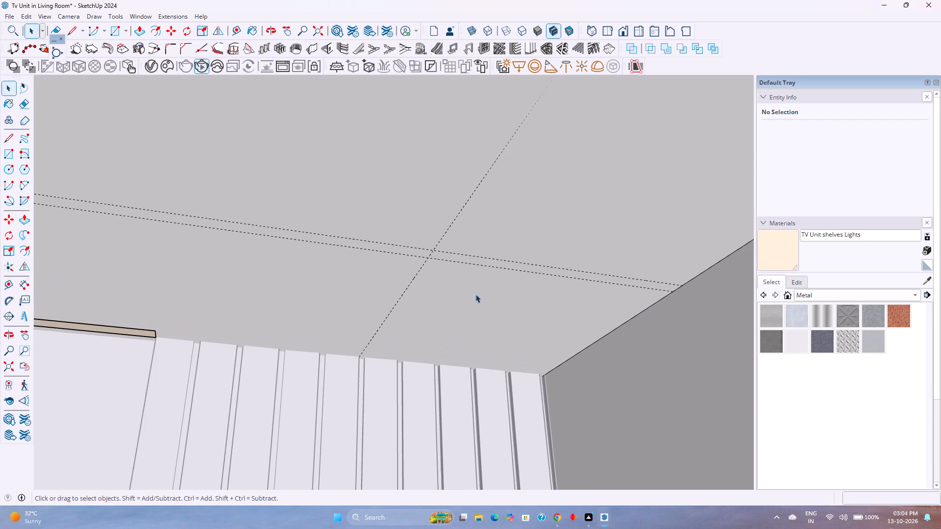
{"action": "left_click", "coordinate": [470, 263]}
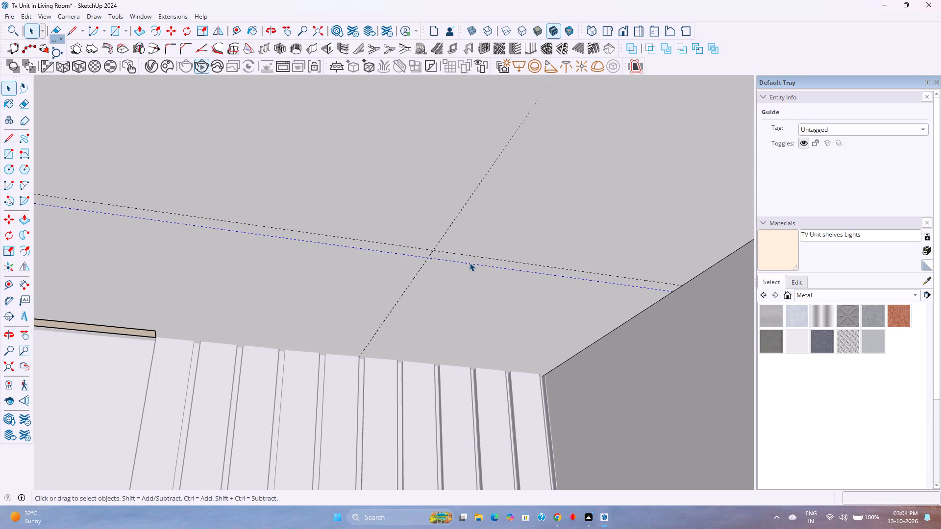
{"action": "key", "text": "Delete"}
{"action": "scroll", "coordinate": [470, 263], "scroll_direction": "down", "scroll_amount": 9}
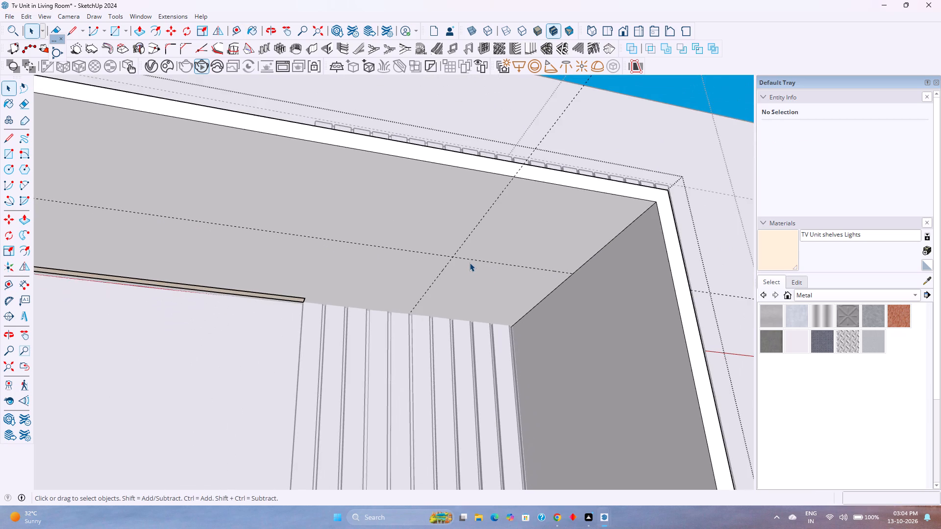
{"action": "scroll", "coordinate": [470, 263], "scroll_direction": "down", "scroll_amount": 10}
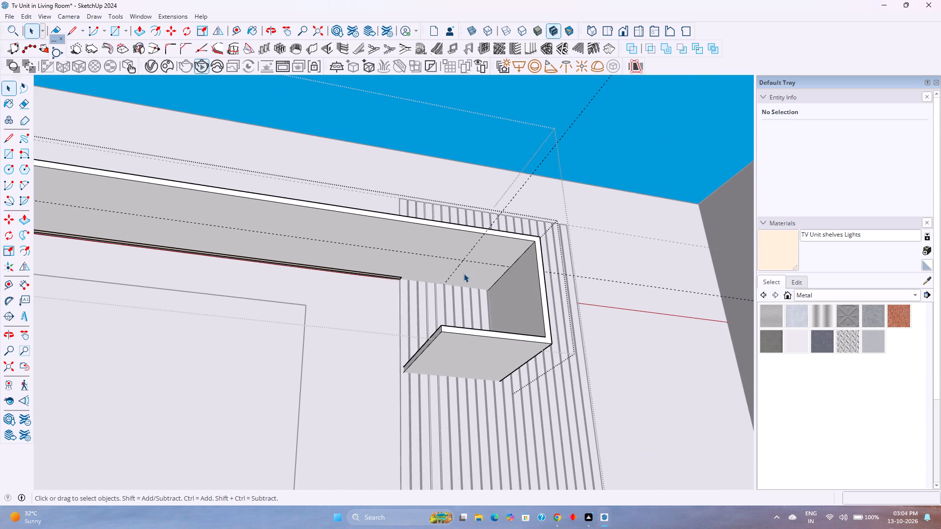
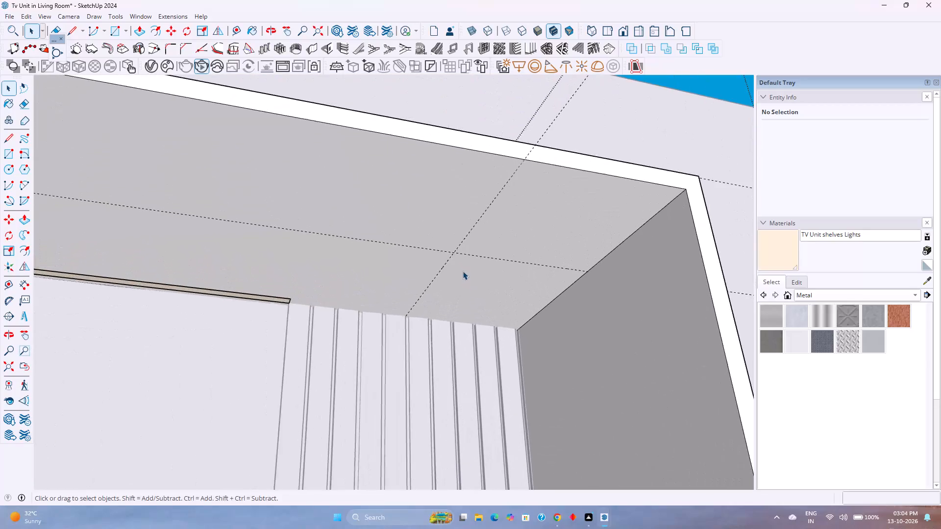
Draw a circle of 1" radius centred on the guide intersection on the long shelf's underside.
{"action": "middle_click_drag", "start_coordinate": [462, 271], "coordinate": [414, 269]}
{"action": "middle_click", "coordinate": [414, 269]}
{"action": "scroll", "coordinate": [419, 264], "scroll_direction": "up", "scroll_amount": 4}
{"action": "scroll", "coordinate": [422, 264], "scroll_direction": "down", "scroll_amount": 3}
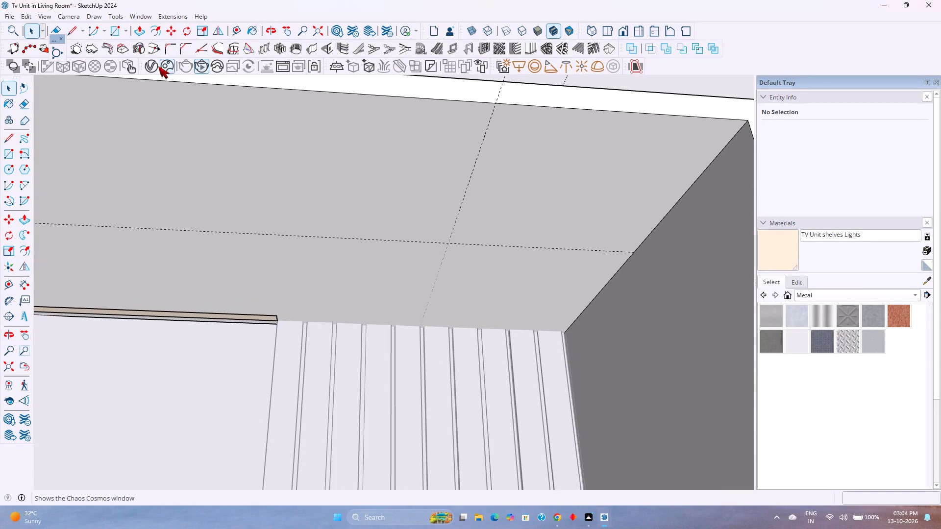
{"action": "key", "text": "c"}
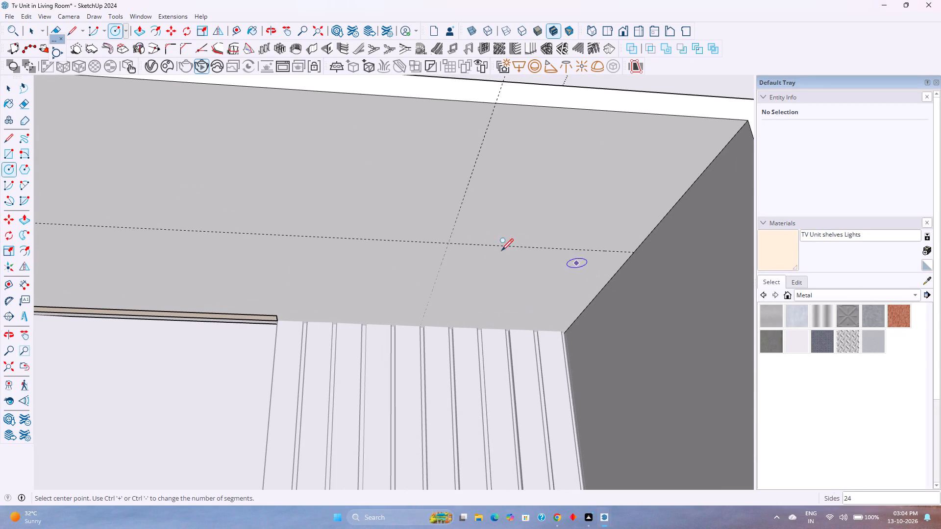
{"action": "left_click", "coordinate": [450, 242]}
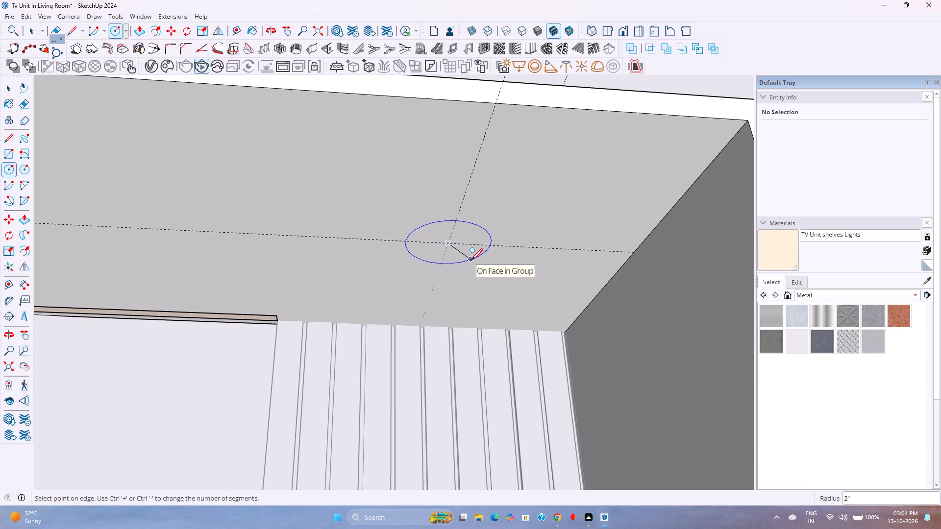
{"action": "type", "text": "1..5"}
{"action": "key", "text": "Return"}
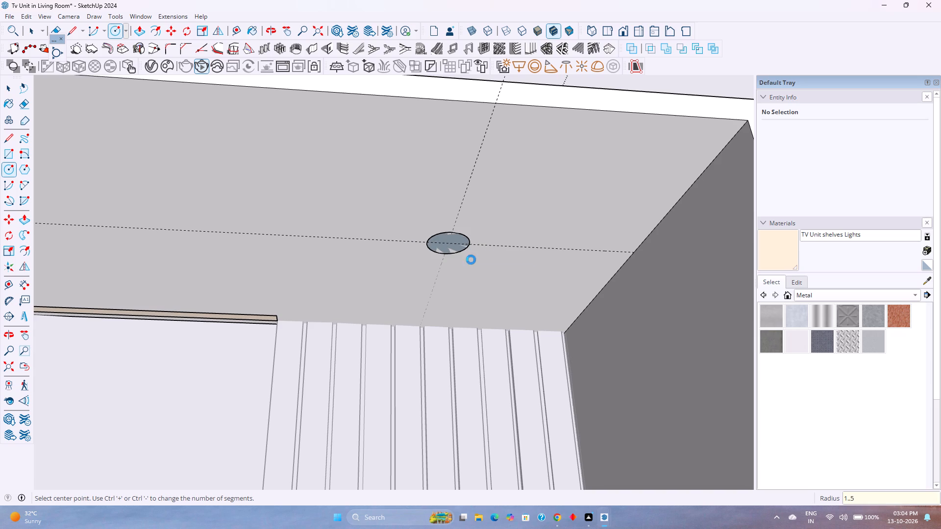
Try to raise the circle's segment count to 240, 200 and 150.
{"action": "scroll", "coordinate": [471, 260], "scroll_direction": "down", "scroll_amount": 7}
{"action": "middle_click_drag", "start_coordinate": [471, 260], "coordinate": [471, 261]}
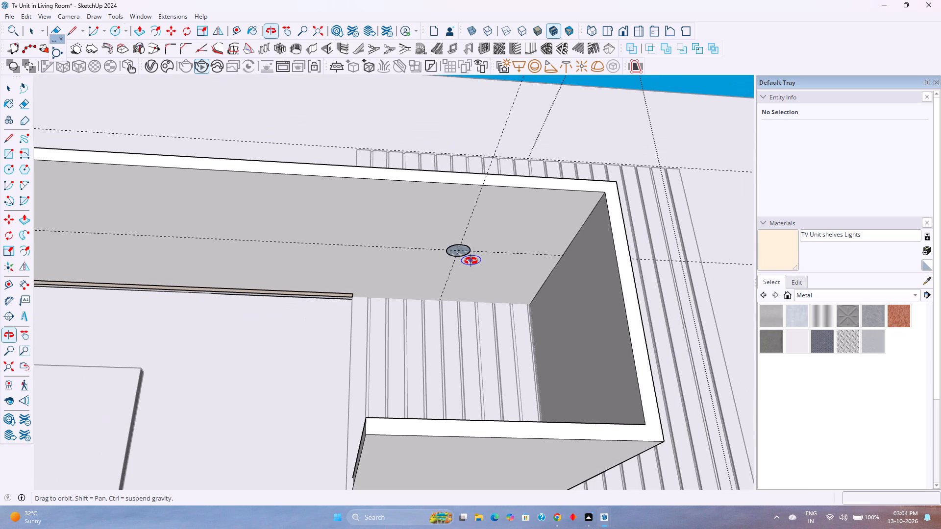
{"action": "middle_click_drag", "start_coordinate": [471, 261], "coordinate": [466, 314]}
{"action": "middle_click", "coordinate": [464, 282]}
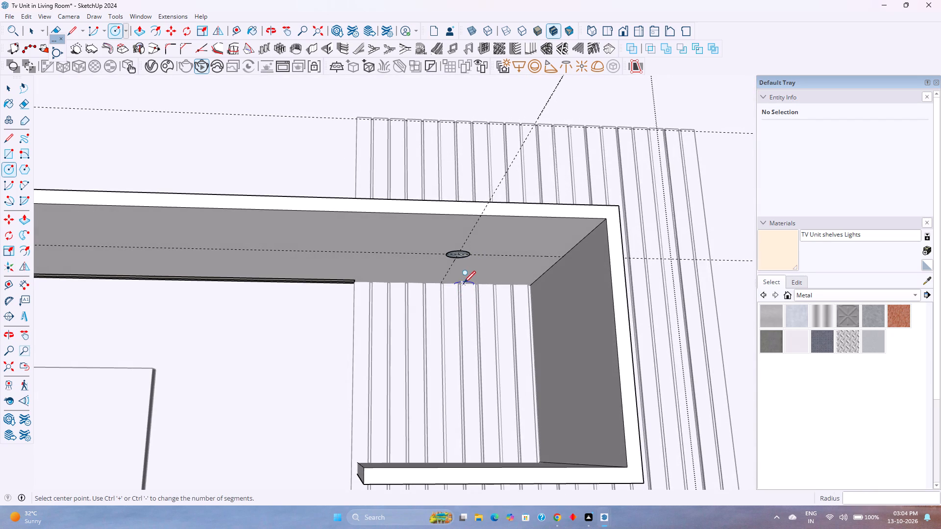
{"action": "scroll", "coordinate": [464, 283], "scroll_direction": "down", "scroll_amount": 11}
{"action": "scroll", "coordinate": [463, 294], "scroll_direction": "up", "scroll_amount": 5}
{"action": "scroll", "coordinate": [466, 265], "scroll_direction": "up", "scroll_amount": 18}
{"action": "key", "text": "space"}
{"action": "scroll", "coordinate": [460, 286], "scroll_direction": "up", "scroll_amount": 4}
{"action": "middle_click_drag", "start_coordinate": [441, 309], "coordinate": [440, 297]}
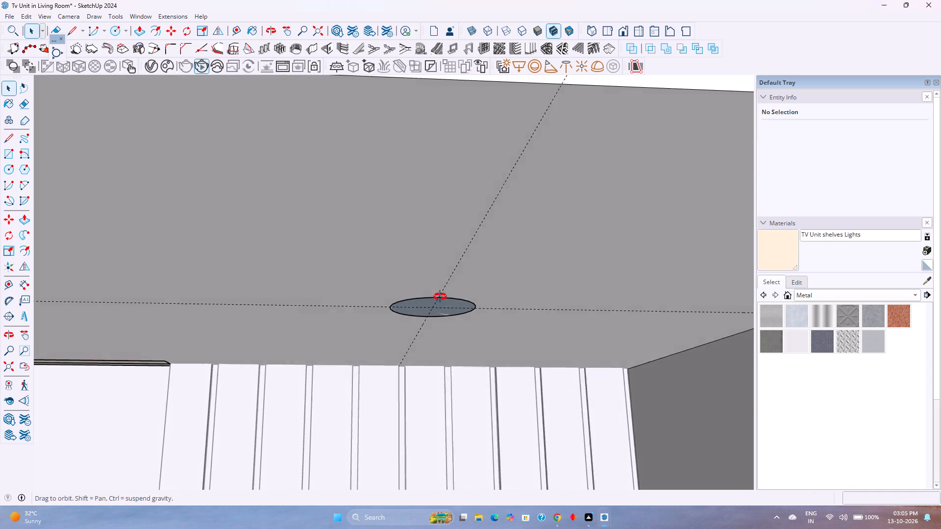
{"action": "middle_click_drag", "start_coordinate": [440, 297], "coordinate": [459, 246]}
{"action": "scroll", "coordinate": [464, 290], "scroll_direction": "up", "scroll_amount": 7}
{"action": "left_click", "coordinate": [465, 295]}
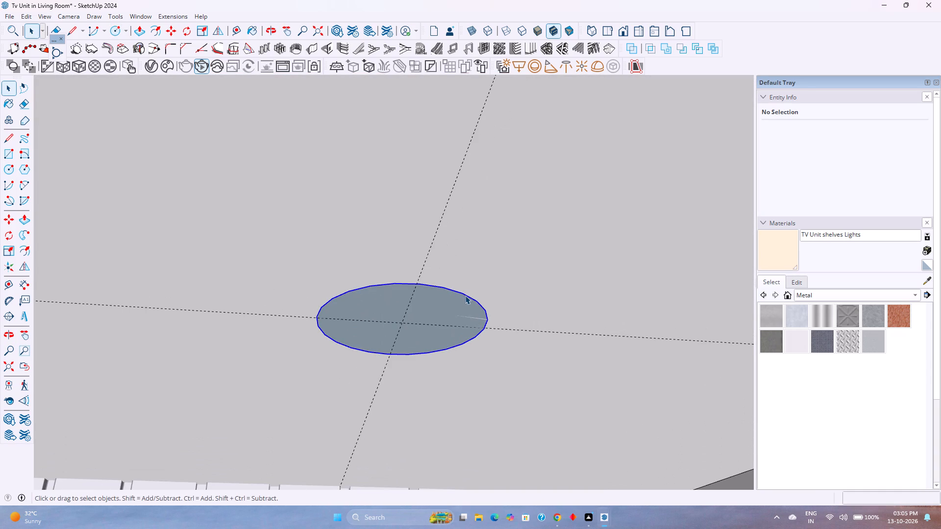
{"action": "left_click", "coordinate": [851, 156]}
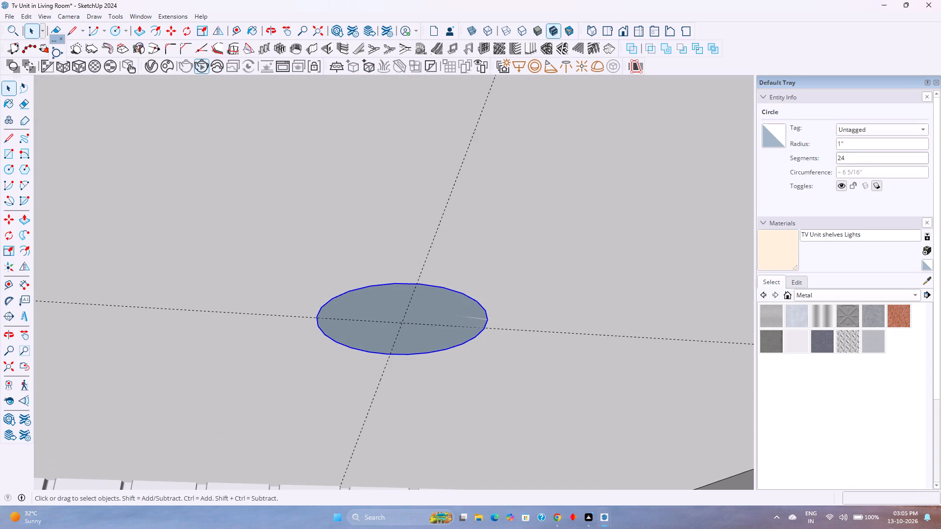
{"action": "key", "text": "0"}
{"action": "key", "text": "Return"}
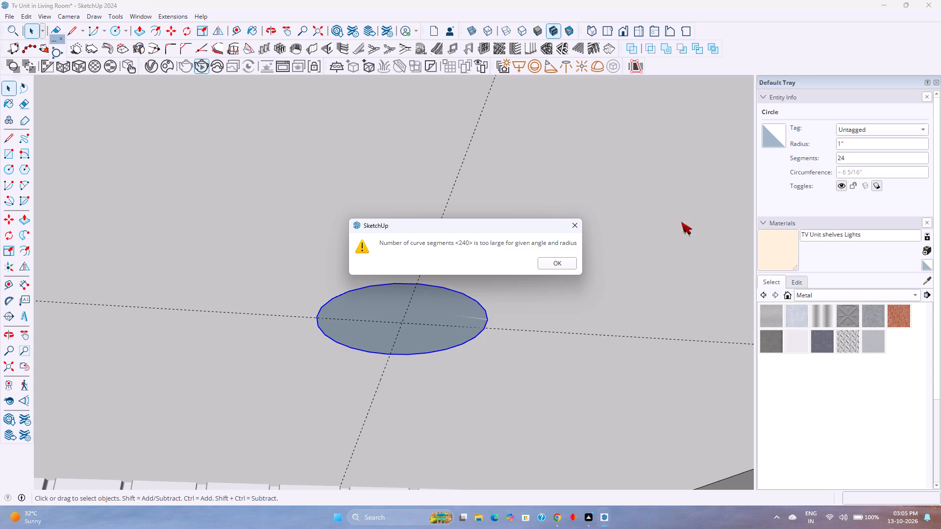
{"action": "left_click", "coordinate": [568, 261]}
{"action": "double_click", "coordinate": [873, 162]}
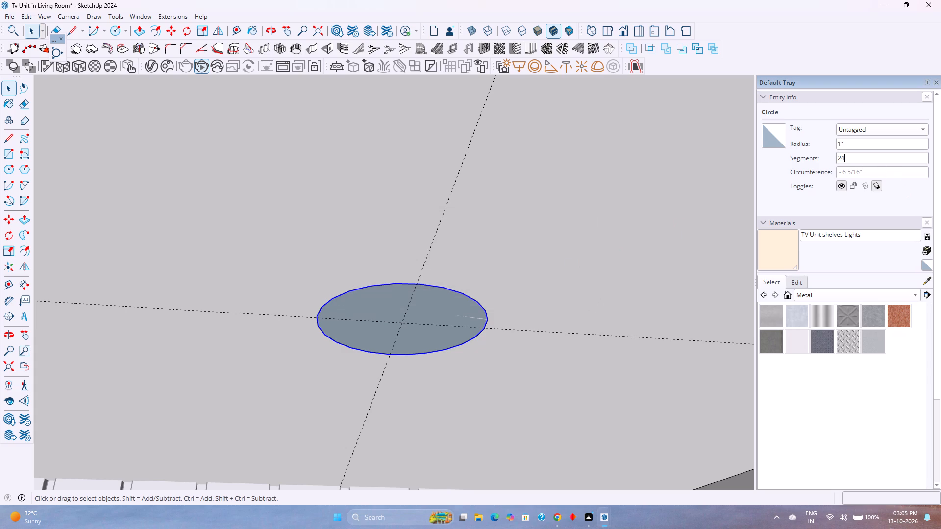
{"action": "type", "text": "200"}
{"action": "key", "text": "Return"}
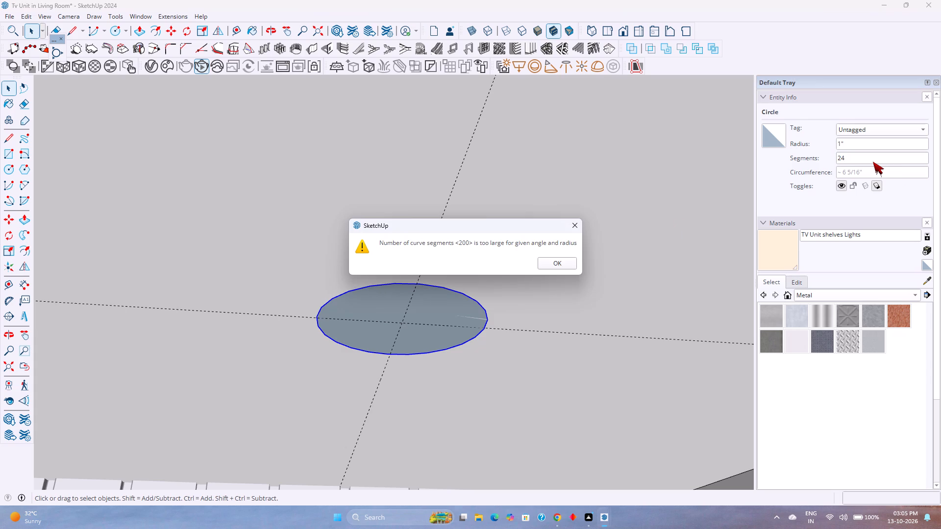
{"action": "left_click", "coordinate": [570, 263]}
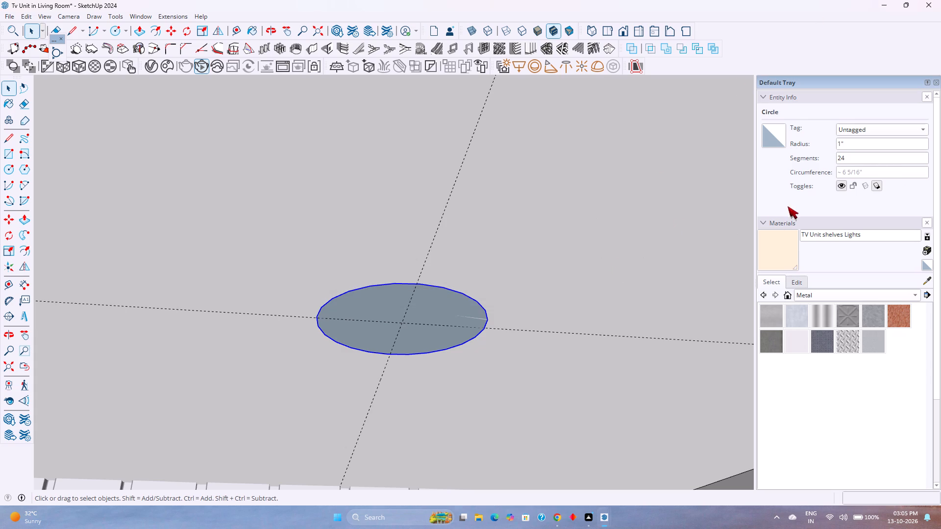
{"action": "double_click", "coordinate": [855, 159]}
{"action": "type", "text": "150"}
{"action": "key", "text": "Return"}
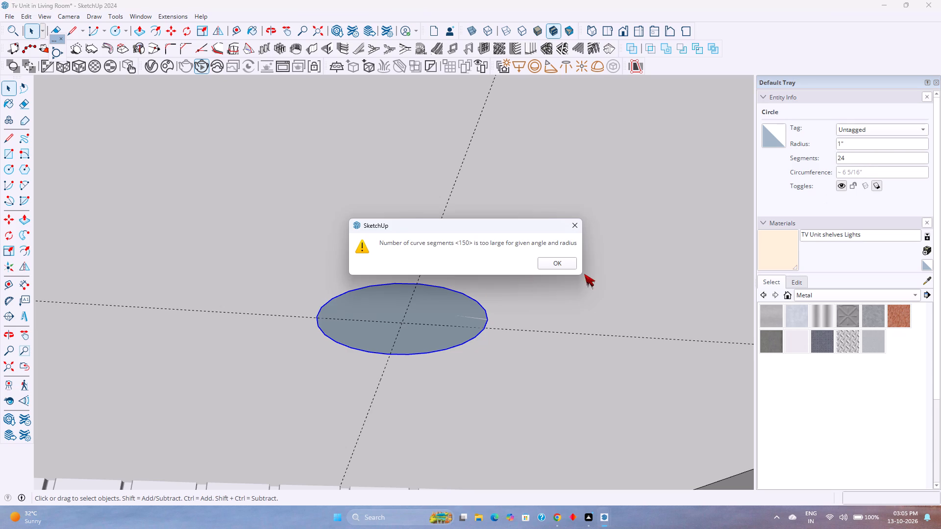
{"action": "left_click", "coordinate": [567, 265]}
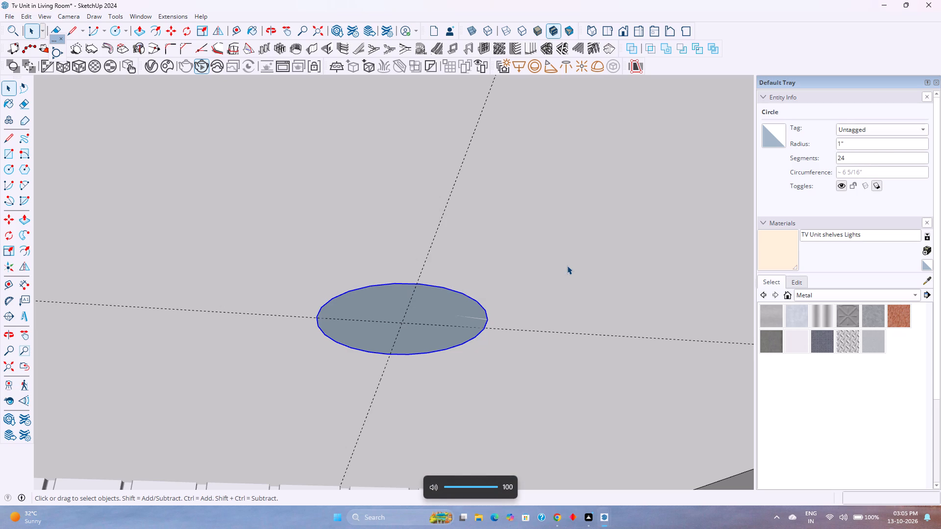
Set the circle's segment count to 100.
{"action": "double_click", "coordinate": [859, 160]}
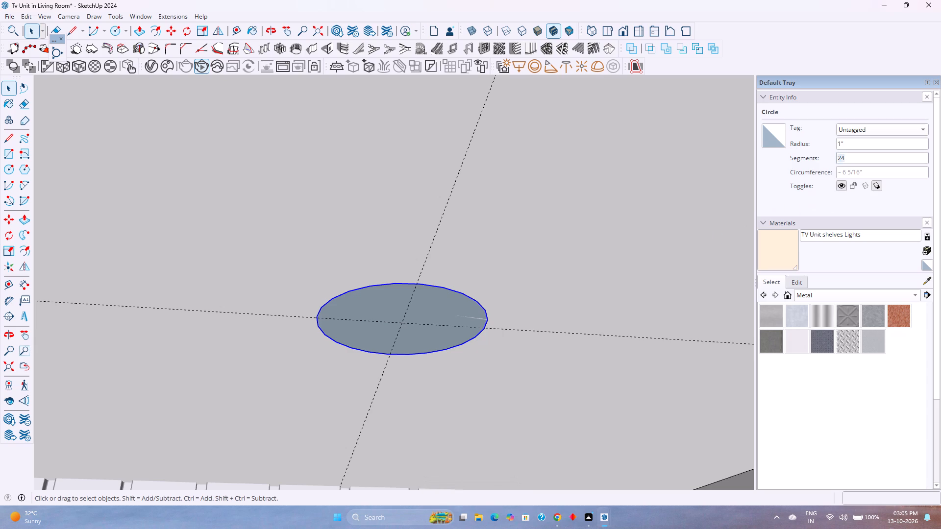
{"action": "type", "text": "100"}
{"action": "key", "text": "Return"}
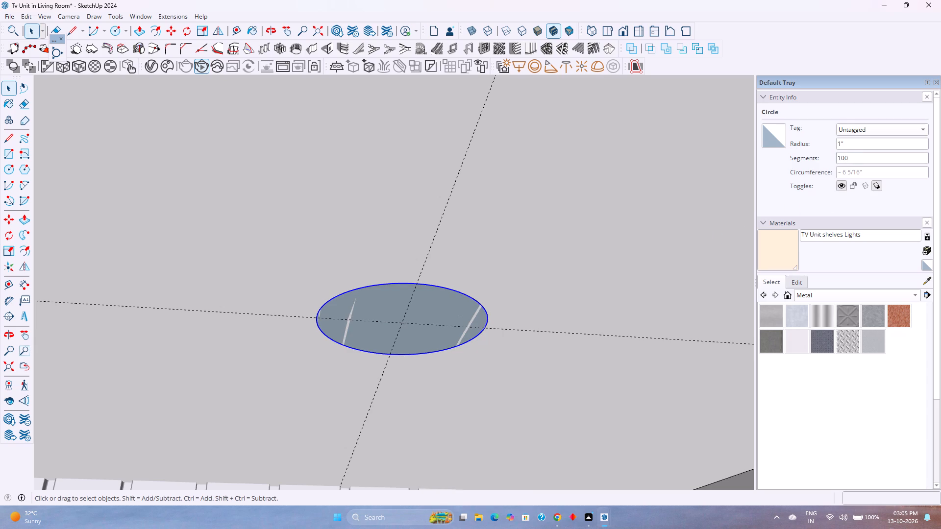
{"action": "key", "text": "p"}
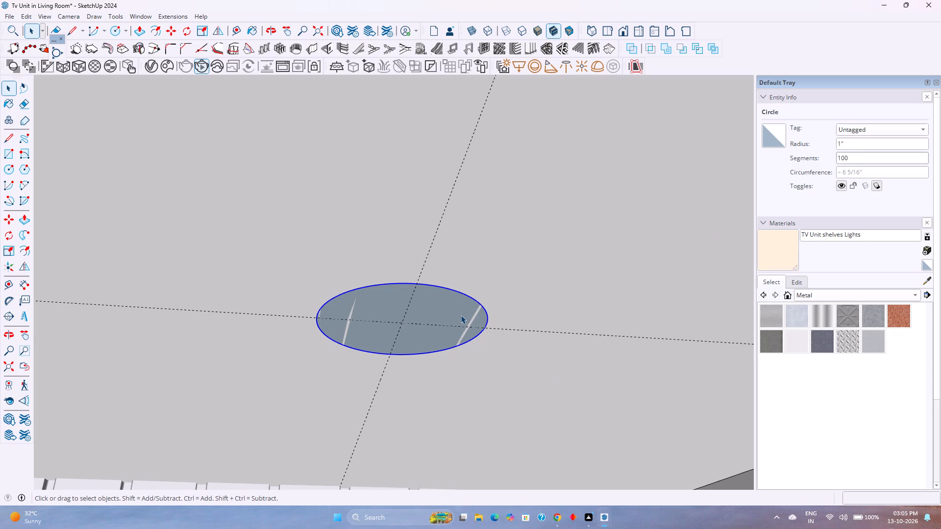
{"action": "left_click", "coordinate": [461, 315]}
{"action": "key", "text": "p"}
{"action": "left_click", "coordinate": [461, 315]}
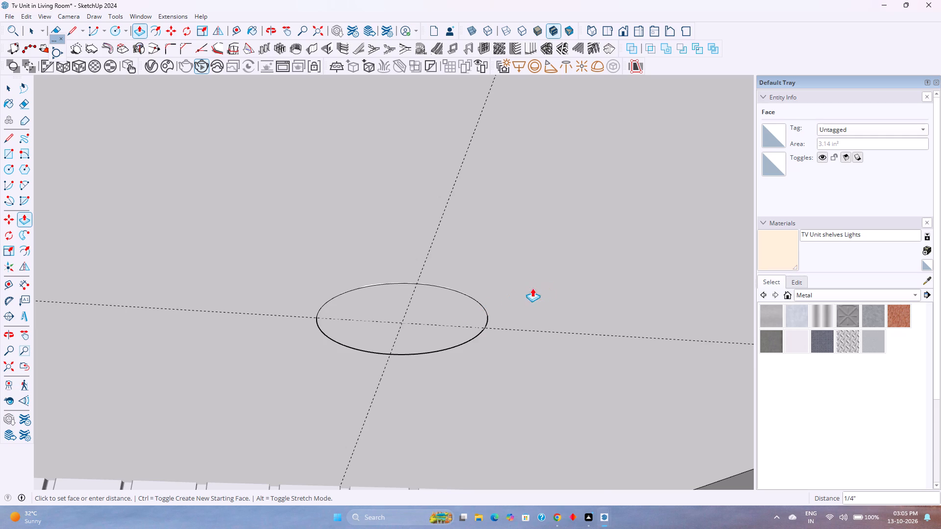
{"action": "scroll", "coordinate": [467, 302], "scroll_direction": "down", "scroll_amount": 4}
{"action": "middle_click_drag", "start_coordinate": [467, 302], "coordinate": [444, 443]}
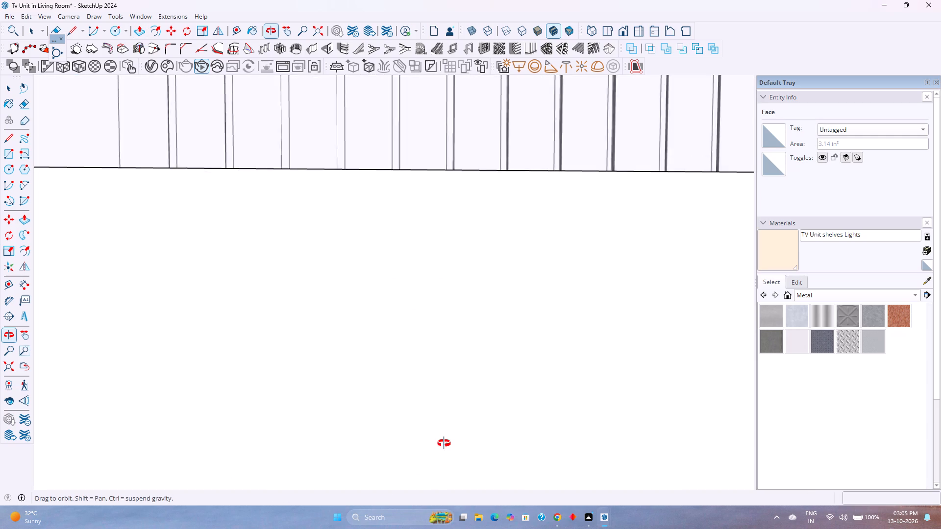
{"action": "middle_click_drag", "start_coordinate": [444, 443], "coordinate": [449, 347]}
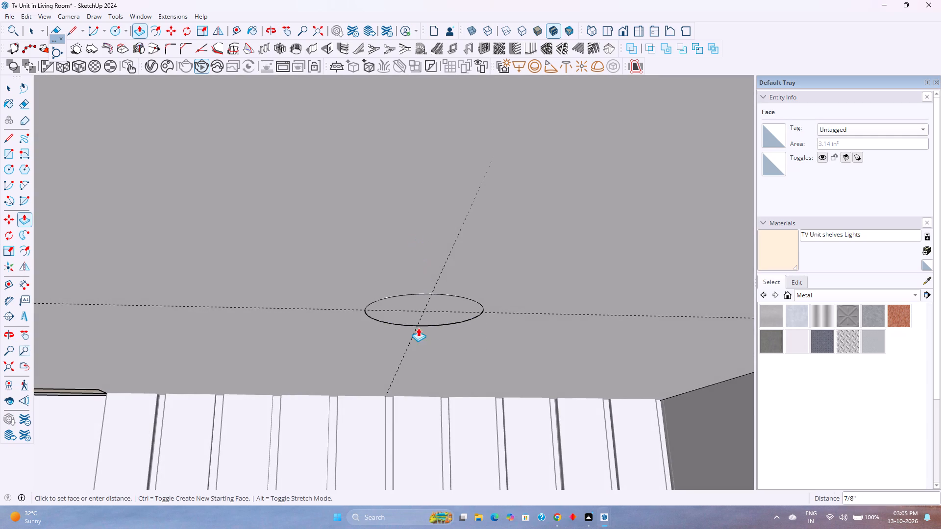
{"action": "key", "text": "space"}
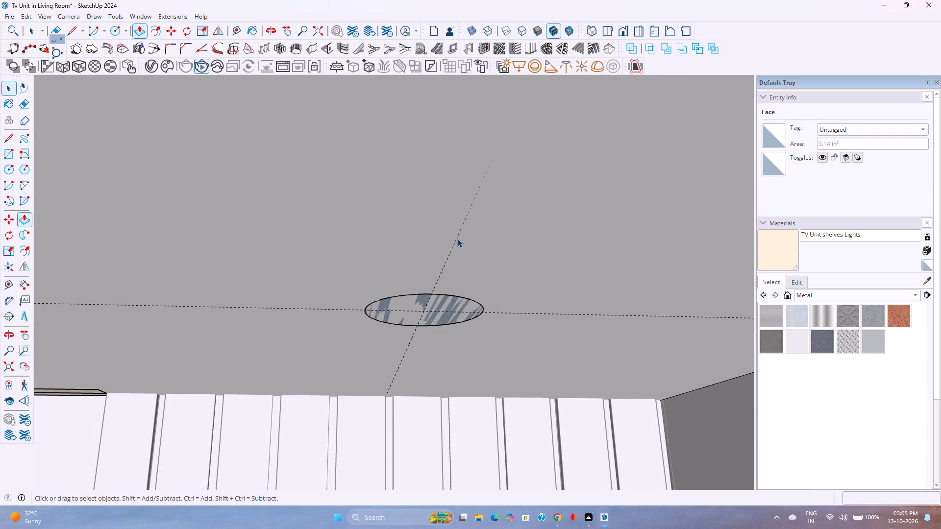
Copy the circle together with its face and delete the original from the shelf's underside.
{"action": "double_click", "coordinate": [453, 305]}
{"action": "key", "text": "ctrl+c"}
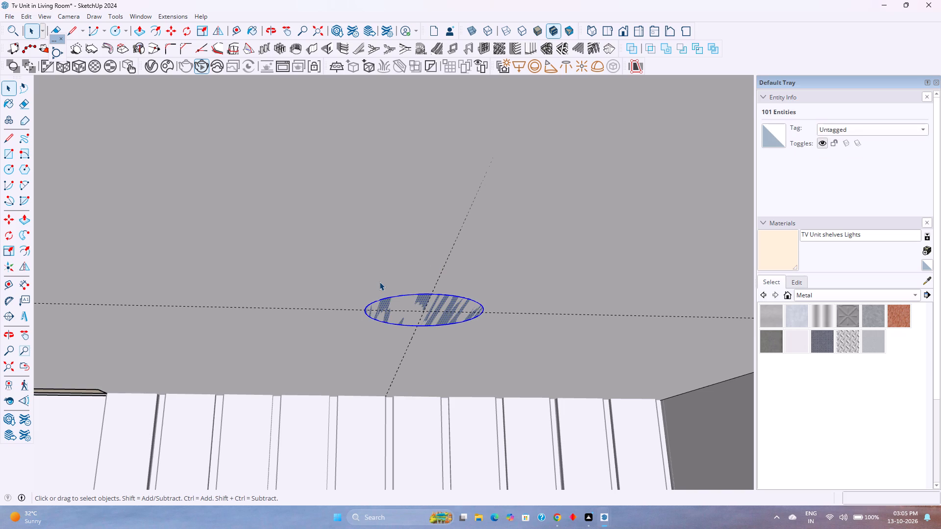
{"action": "key", "text": "Delete"}
Open the shelf group for editing and paste the copied circle onto its underside, beside the guide intersection.
{"action": "double_click", "coordinate": [379, 282]}
{"action": "scroll", "coordinate": [379, 282], "scroll_direction": "down", "scroll_amount": 3}
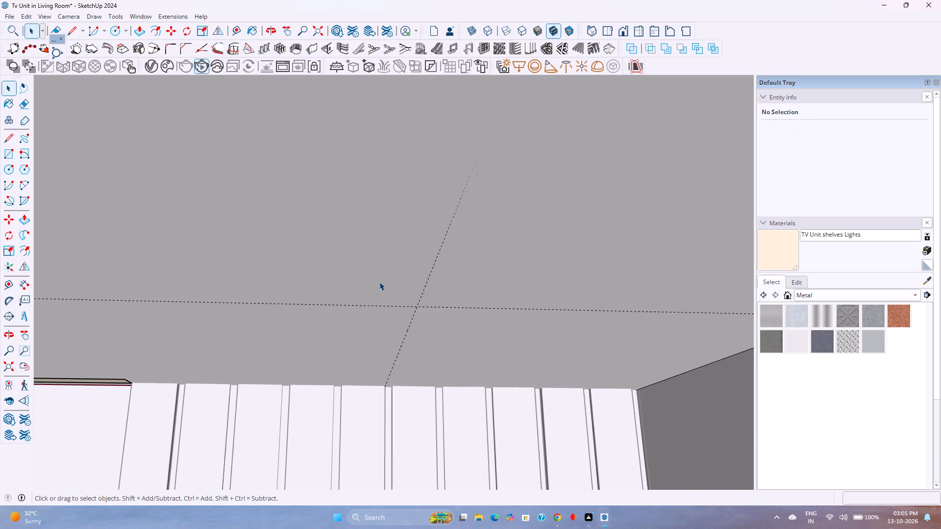
{"action": "scroll", "coordinate": [379, 282], "scroll_direction": "down", "scroll_amount": 8}
{"action": "scroll", "coordinate": [461, 356], "scroll_direction": "down", "scroll_amount": 5}
{"action": "double_click", "coordinate": [519, 239]}
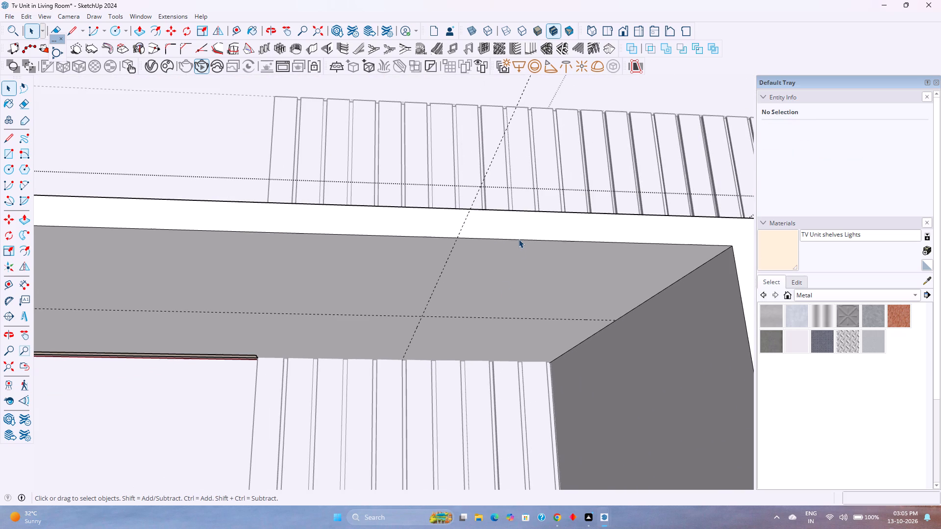
{"action": "scroll", "coordinate": [447, 285], "scroll_direction": "down", "scroll_amount": 4}
{"action": "middle_click_drag", "start_coordinate": [447, 285], "coordinate": [471, 307]}
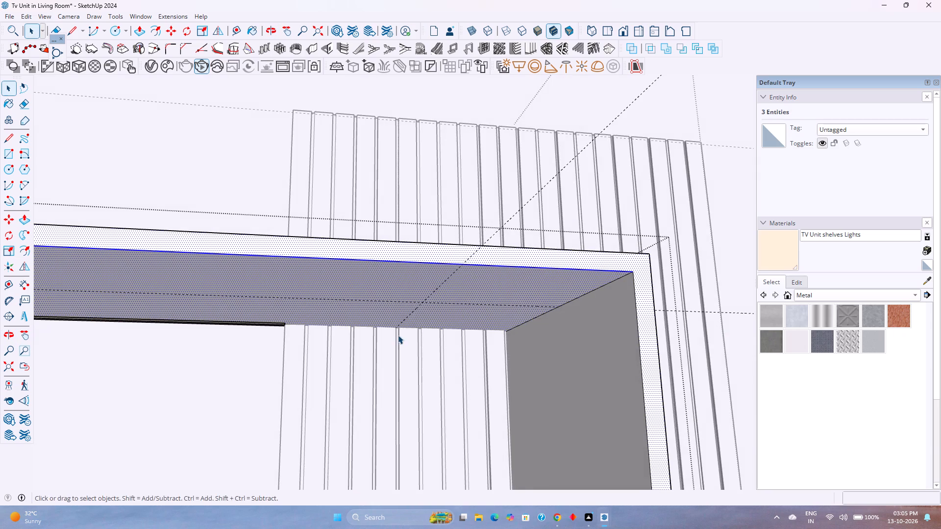
{"action": "scroll", "coordinate": [385, 323], "scroll_direction": "up", "scroll_amount": 3}
{"action": "middle_click_drag", "start_coordinate": [385, 317], "coordinate": [446, 257]}
{"action": "middle_click", "coordinate": [449, 257]}
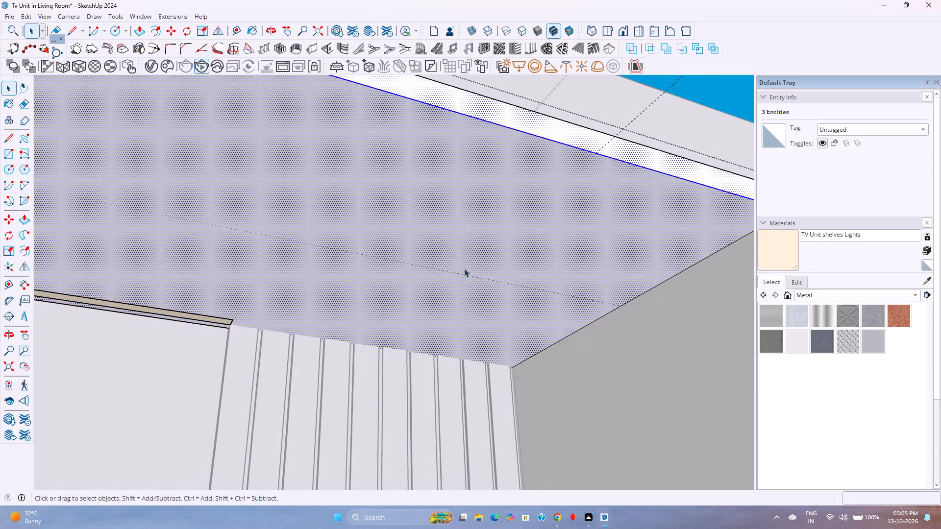
{"action": "scroll", "coordinate": [459, 274], "scroll_direction": "up", "scroll_amount": 4}
{"action": "middle_click_drag", "start_coordinate": [459, 274], "coordinate": [421, 295]}
{"action": "middle_click", "coordinate": [421, 295]}
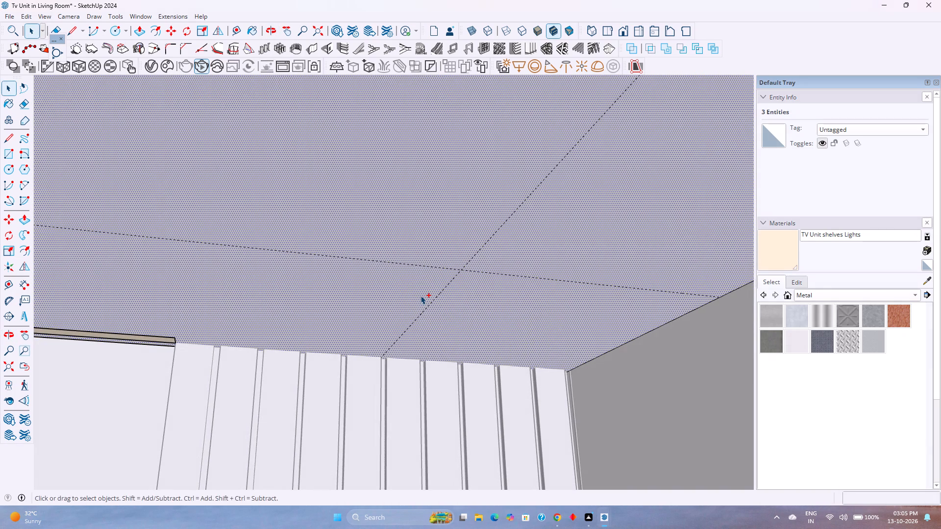
{"action": "key", "text": "ctrl+v"}
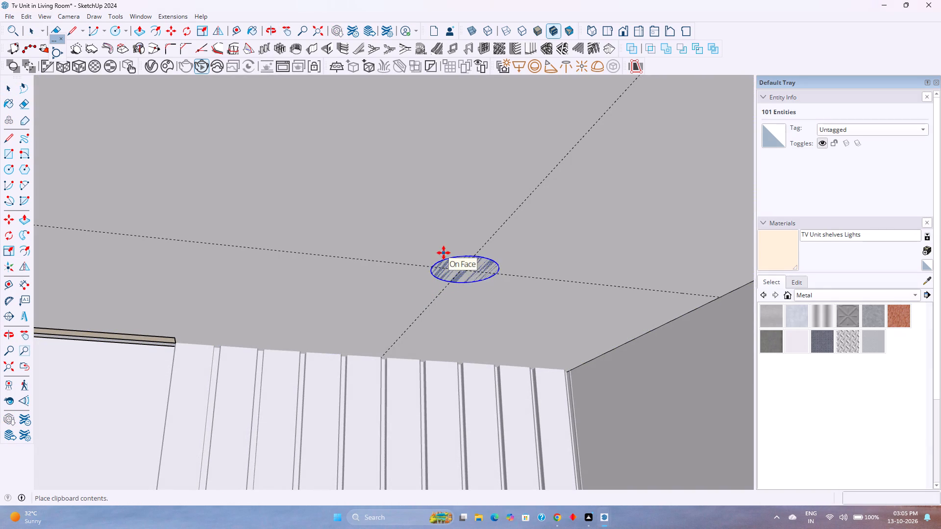
{"action": "left_click", "coordinate": [411, 200]}
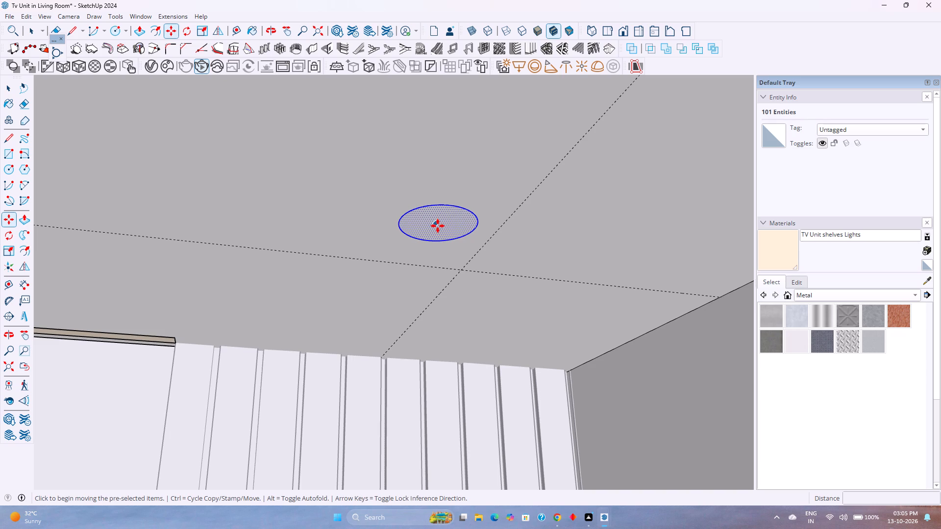
Move the pasted circle by its center onto the guide intersection on the long shelf's underside.
{"action": "scroll", "coordinate": [438, 226], "scroll_direction": "up", "scroll_amount": 5}
{"action": "middle_click_drag", "start_coordinate": [438, 226], "coordinate": [466, 170]}
{"action": "middle_click", "coordinate": [466, 170]}
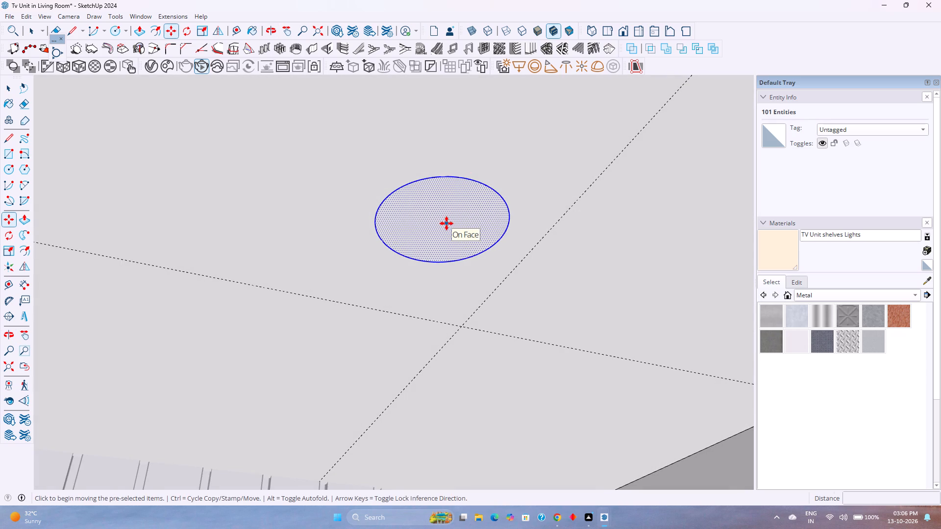
{"action": "middle_click_drag", "start_coordinate": [446, 223], "coordinate": [390, 216]}
{"action": "middle_click_drag", "start_coordinate": [388, 215], "coordinate": [373, 211]}
{"action": "middle_click_drag", "start_coordinate": [435, 212], "coordinate": [424, 175]}
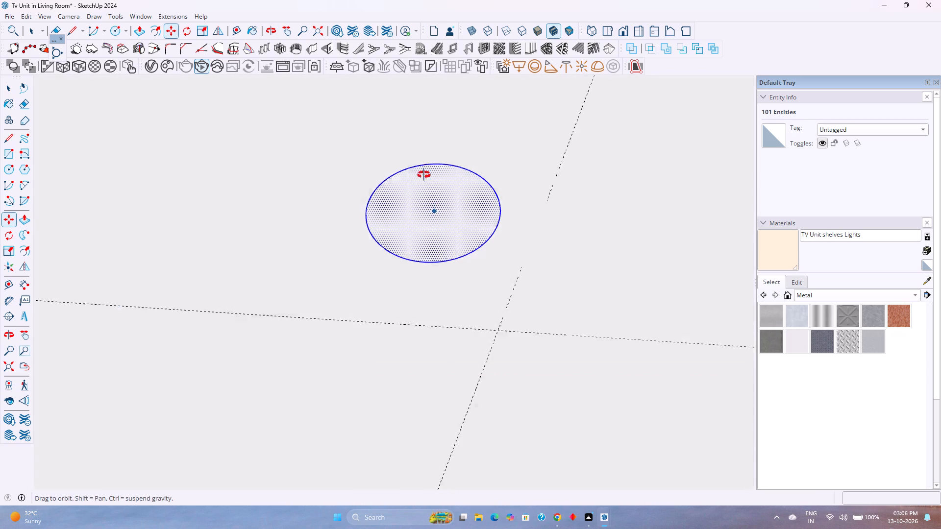
{"action": "middle_click_drag", "start_coordinate": [424, 175], "coordinate": [414, 138]}
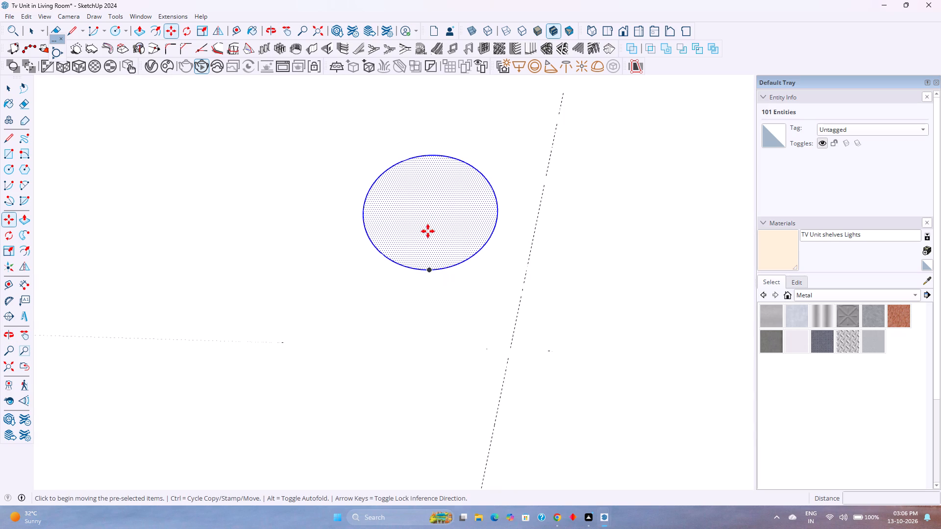
{"action": "left_click", "coordinate": [430, 216]}
{"action": "scroll", "coordinate": [451, 278], "scroll_direction": "down", "scroll_amount": 8}
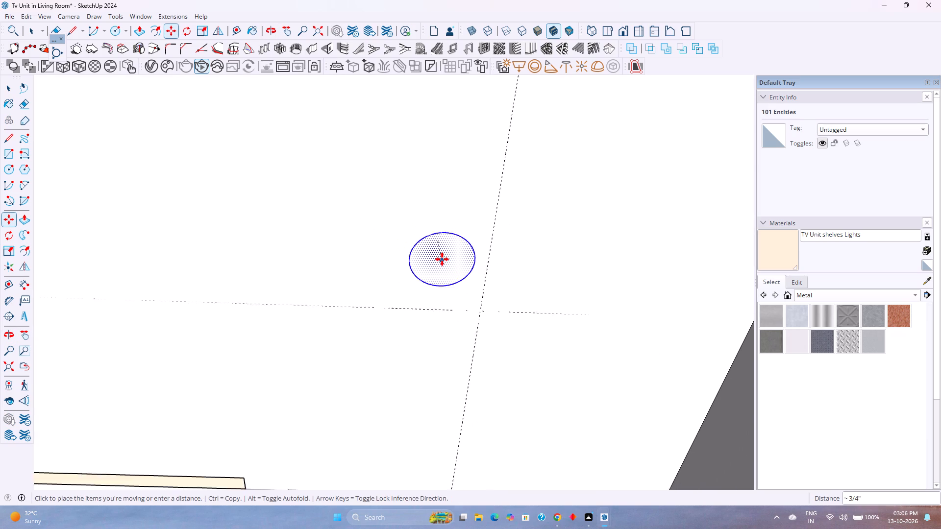
{"action": "scroll", "coordinate": [442, 259], "scroll_direction": "down", "scroll_amount": 4}
{"action": "scroll", "coordinate": [473, 300], "scroll_direction": "up", "scroll_amount": 5}
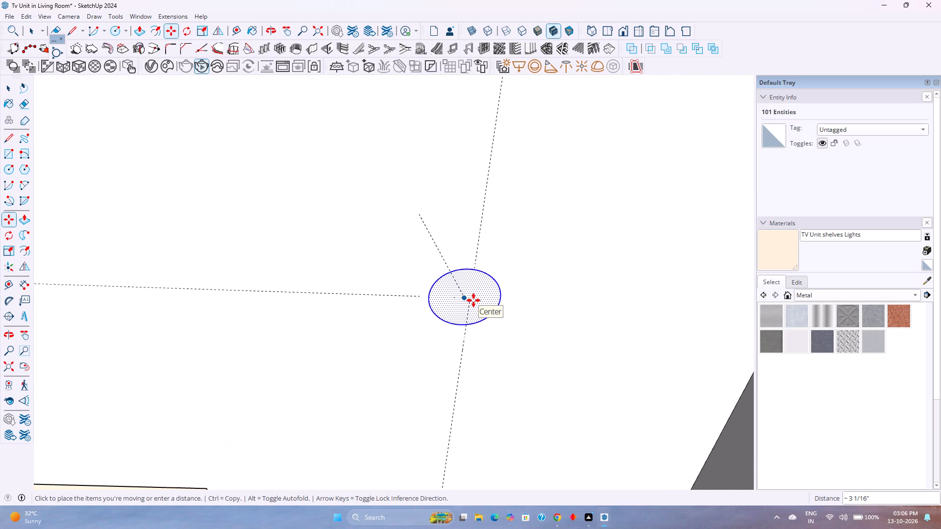
{"action": "scroll", "coordinate": [473, 300], "scroll_direction": "up", "scroll_amount": 3}
{"action": "middle_click_drag", "start_coordinate": [473, 300], "coordinate": [498, 436]}
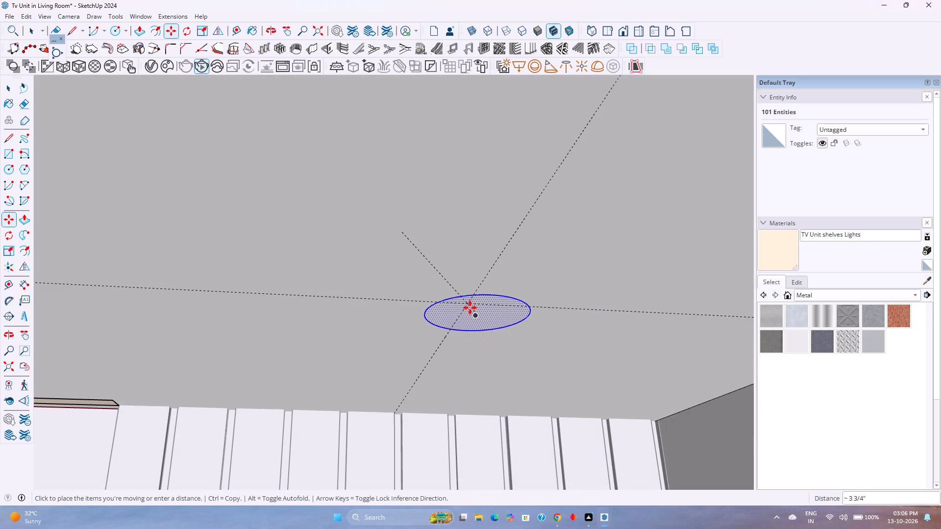
{"action": "left_click", "coordinate": [469, 304]}
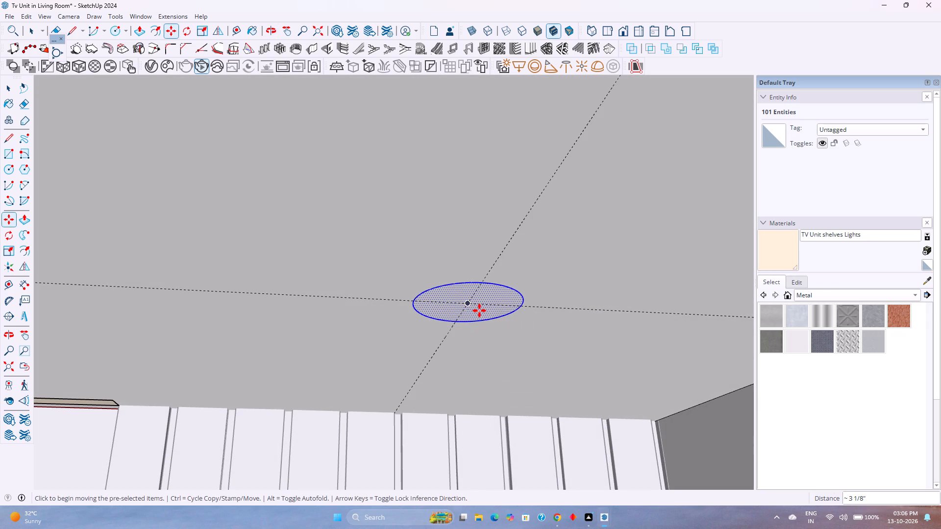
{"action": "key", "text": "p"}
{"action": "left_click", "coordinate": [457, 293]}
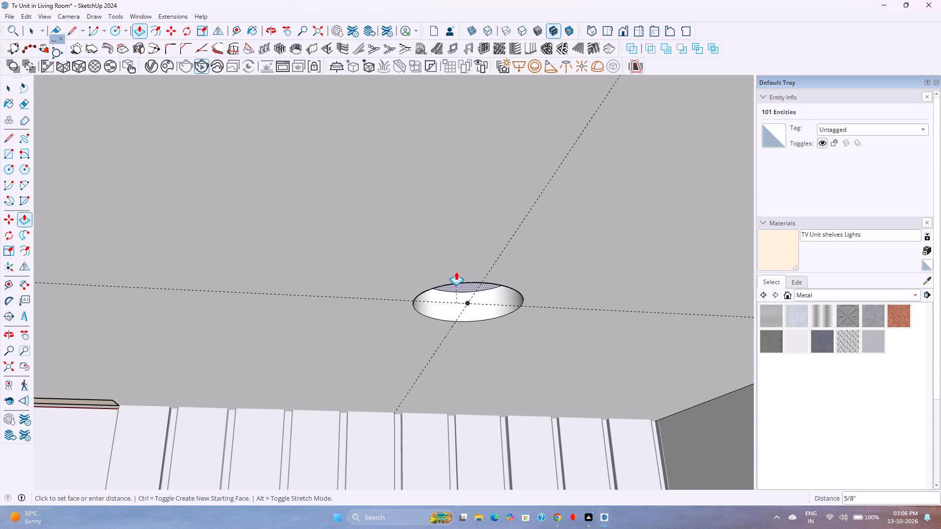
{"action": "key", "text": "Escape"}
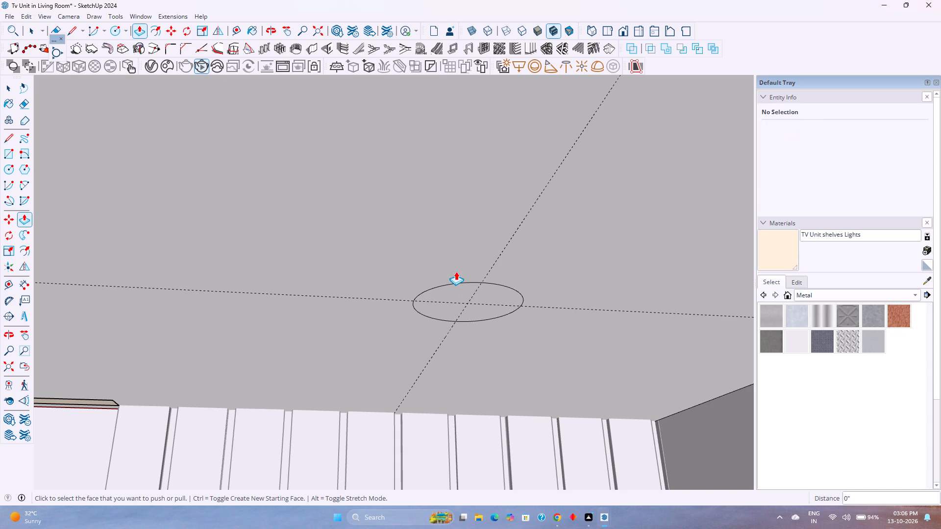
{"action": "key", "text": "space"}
Copy the circle with its face from the long shelf's inner corner to the short lower shelf's bottom corner, placing it on that shelf's underside.
{"action": "scroll", "coordinate": [456, 271], "scroll_direction": "down", "scroll_amount": 2}
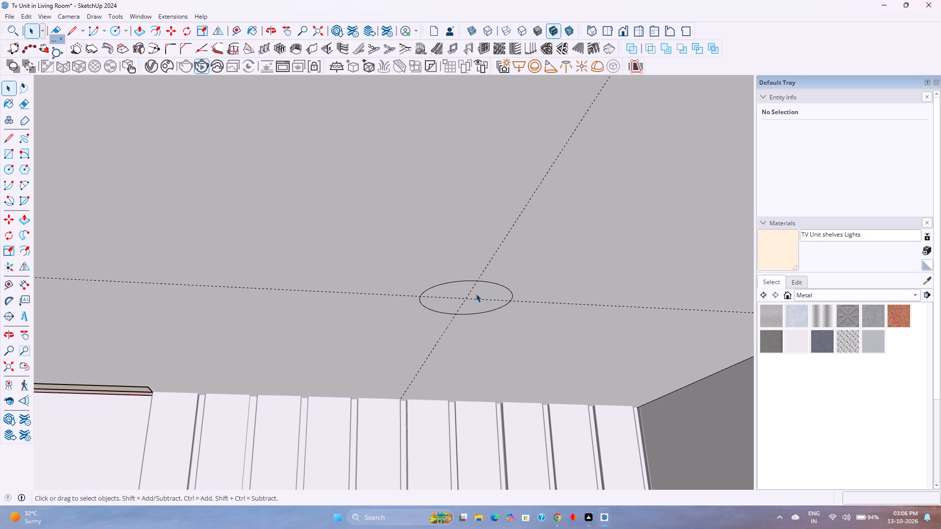
{"action": "double_click", "coordinate": [492, 293]}
{"action": "scroll", "coordinate": [497, 290], "scroll_direction": "down", "scroll_amount": 10}
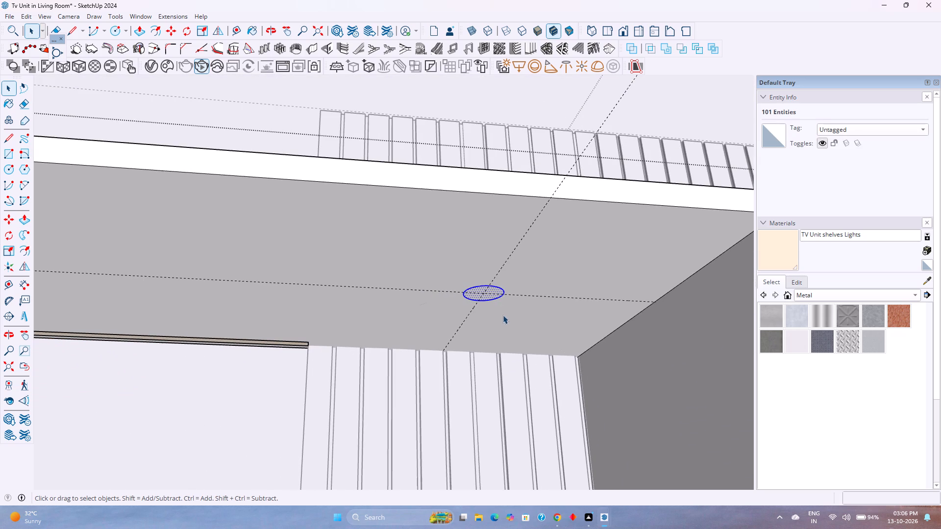
{"action": "key", "text": "m"}
{"action": "scroll", "coordinate": [490, 318], "scroll_direction": "down", "scroll_amount": 5}
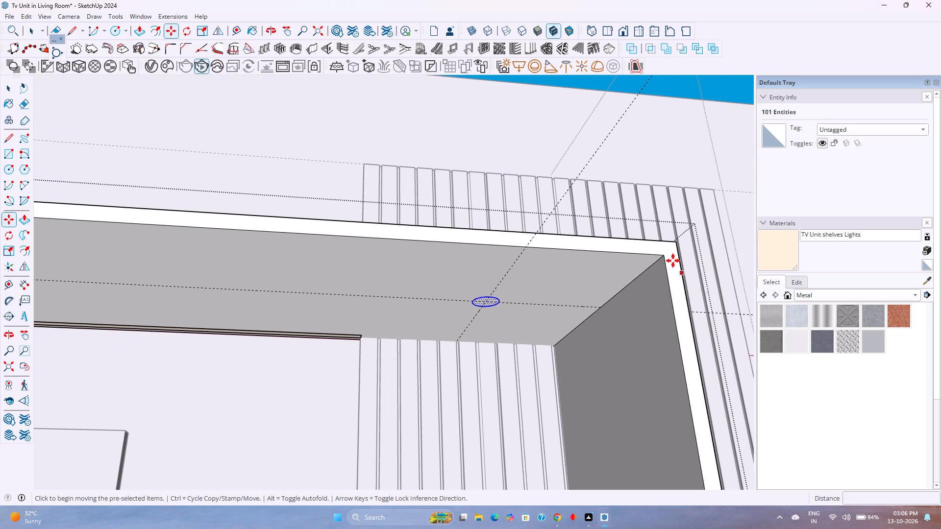
{"action": "left_click", "coordinate": [664, 253]}
{"action": "scroll", "coordinate": [653, 371], "scroll_direction": "down", "scroll_amount": 5}
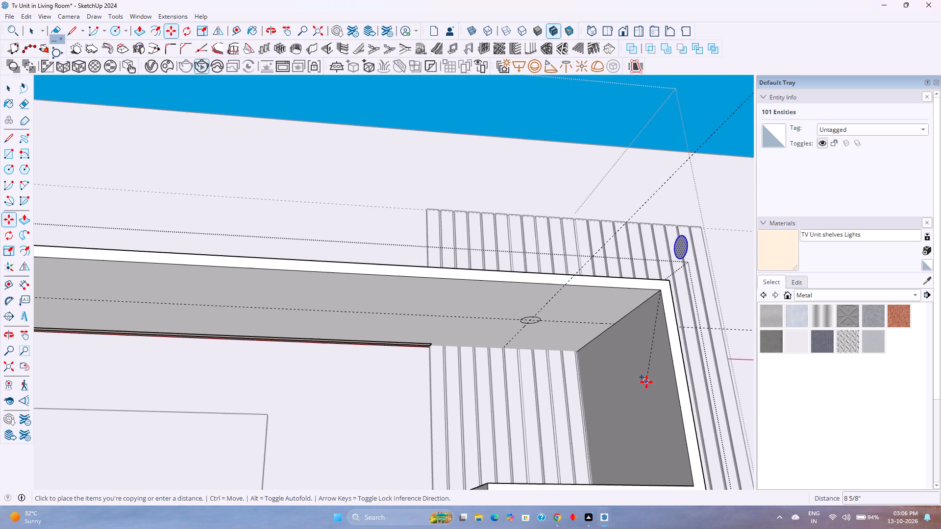
{"action": "middle_click_drag", "start_coordinate": [645, 383], "coordinate": [510, 294], "text": "shift"}
{"action": "middle_click_drag", "start_coordinate": [508, 291], "coordinate": [502, 287], "text": "shift"}
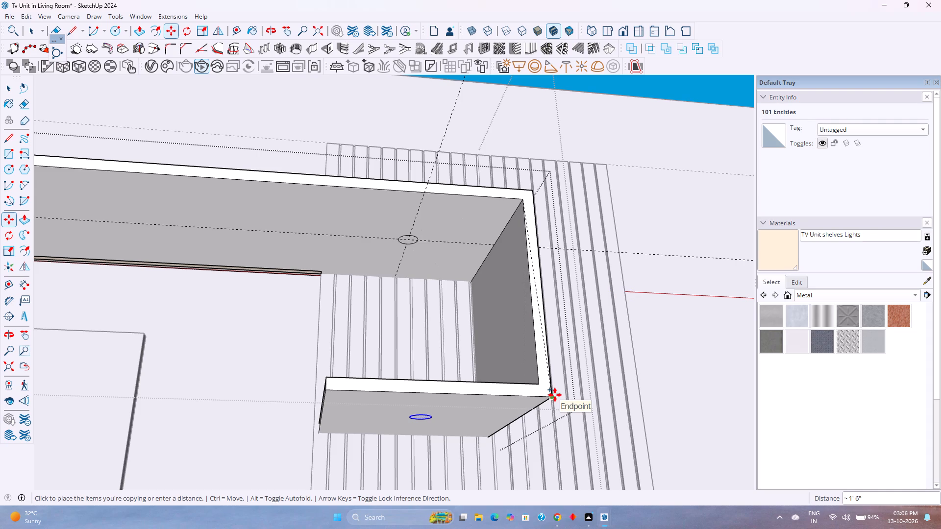
{"action": "left_click", "coordinate": [554, 398]}
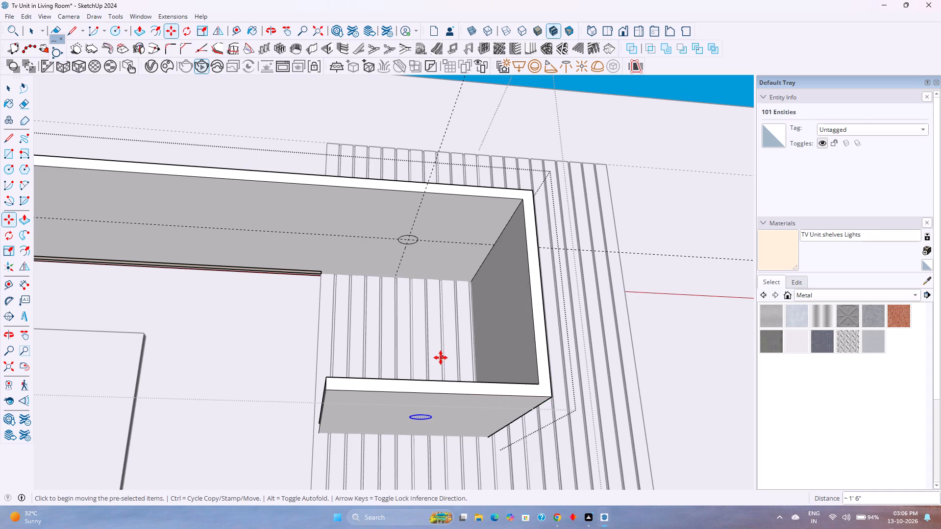
Push the circle faces on the short lower shelf and the long shelf 0.5" inward to recess them.
{"action": "key", "text": "p"}
{"action": "scroll", "coordinate": [441, 448], "scroll_direction": "up", "scroll_amount": 12}
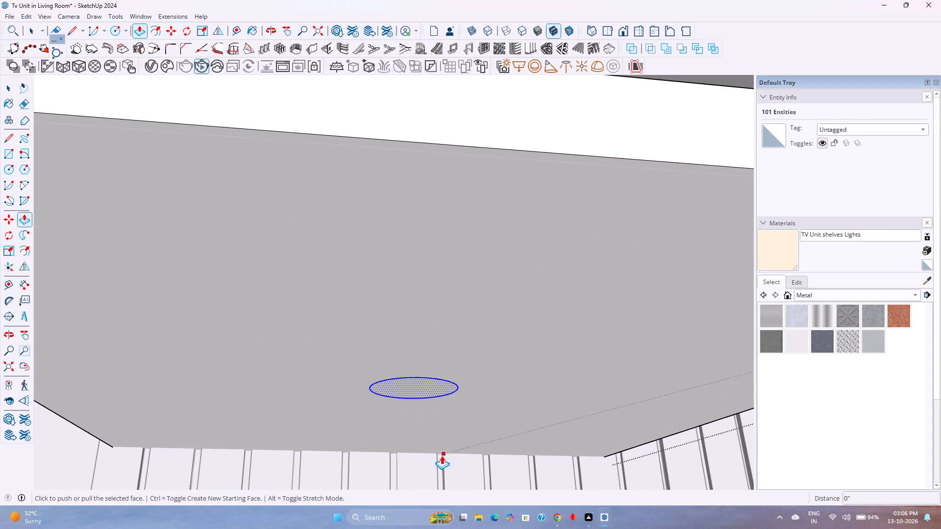
{"action": "left_click", "coordinate": [429, 394]}
{"action": "type", "text": "0.5"}
{"action": "key", "text": "Return"}
{"action": "scroll", "coordinate": [429, 384], "scroll_direction": "down", "scroll_amount": 10}
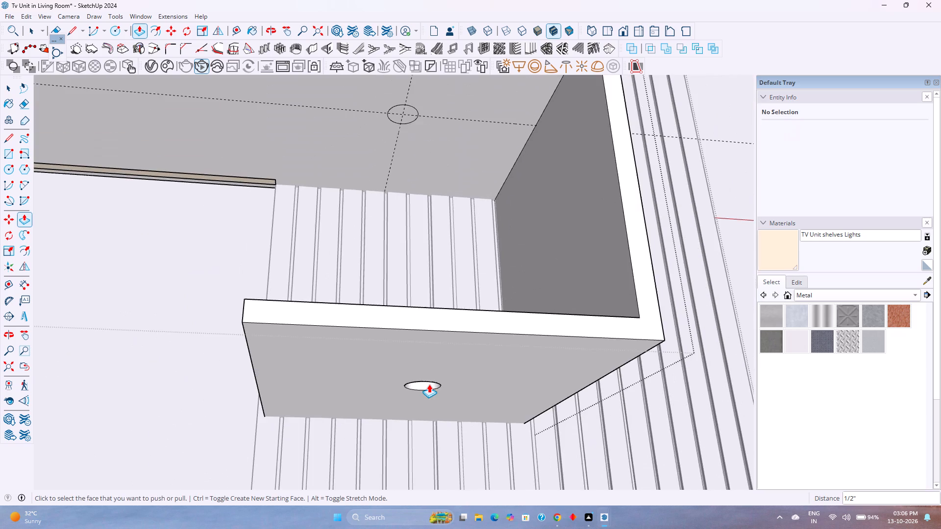
{"action": "middle_click_drag", "start_coordinate": [431, 358], "coordinate": [450, 488], "text": "shift"}
{"action": "scroll", "coordinate": [416, 205], "scroll_direction": "up", "scroll_amount": 3}
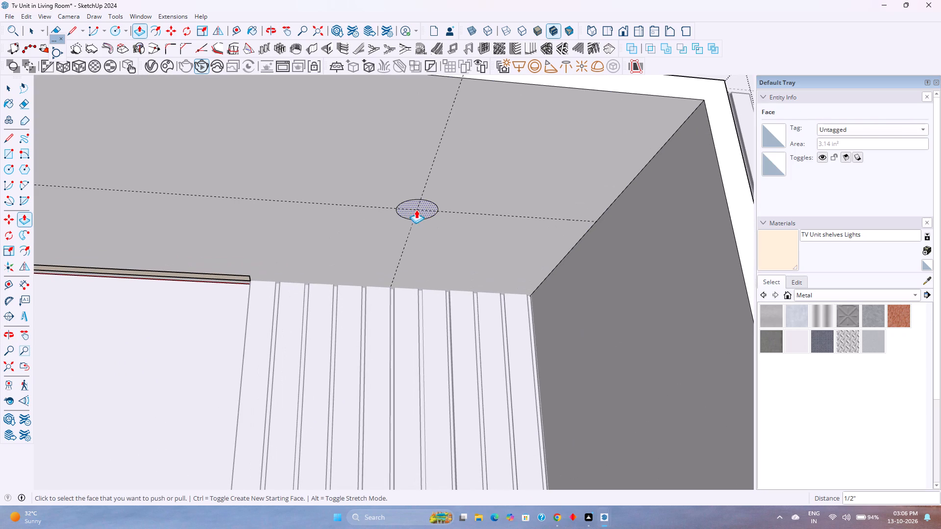
{"action": "double_click", "coordinate": [422, 214]}
{"action": "key", "text": "space"}
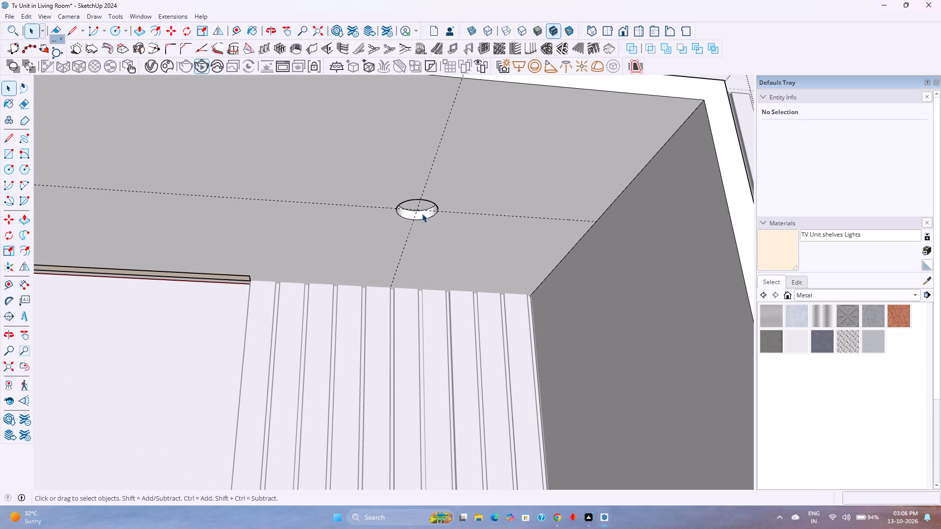
Paste another copy of the circle onto the long shelf's underside, beside the recessed hole.
{"action": "scroll", "coordinate": [436, 216], "scroll_direction": "down", "scroll_amount": 7}
{"action": "left_click", "coordinate": [462, 207]}
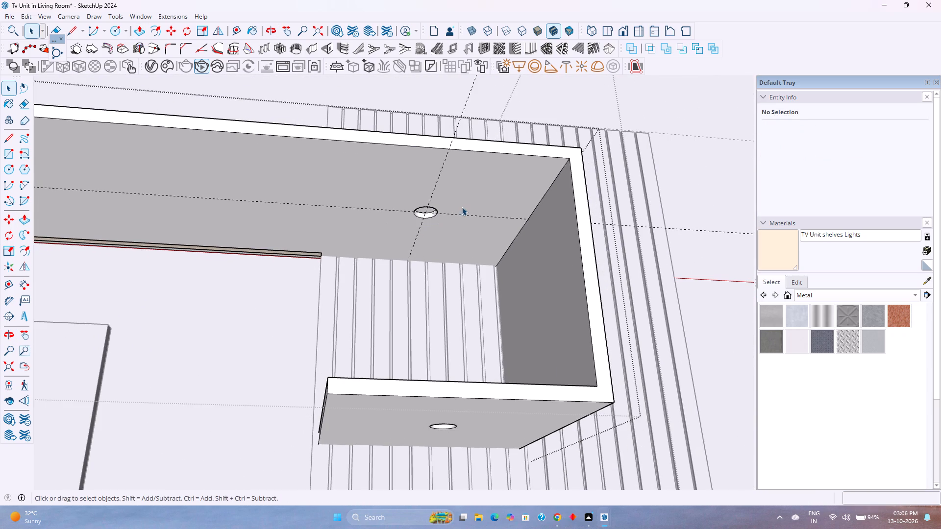
{"action": "scroll", "coordinate": [419, 208], "scroll_direction": "up", "scroll_amount": 5}
{"action": "middle_click_drag", "start_coordinate": [419, 208], "coordinate": [420, 257]}
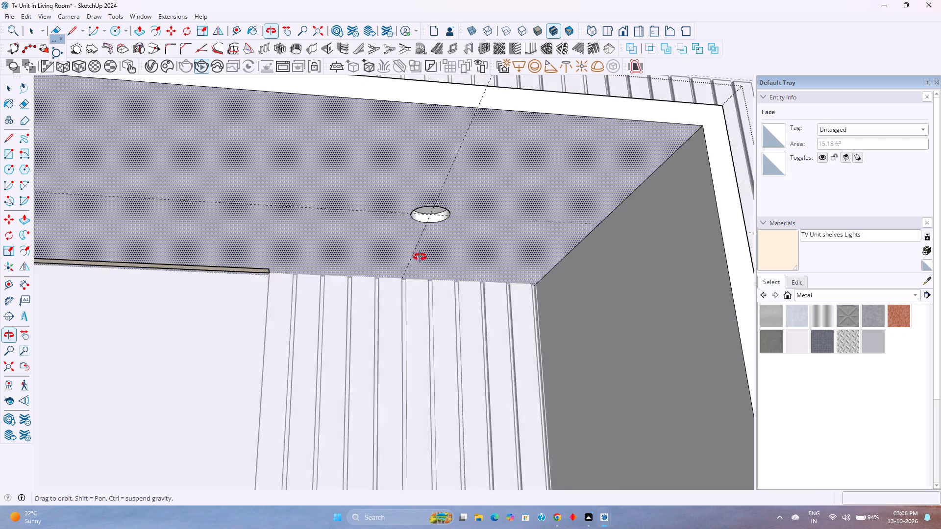
{"action": "middle_click_drag", "start_coordinate": [420, 257], "coordinate": [424, 274]}
{"action": "scroll", "coordinate": [424, 273], "scroll_direction": "down", "scroll_amount": 4}
{"action": "scroll", "coordinate": [403, 226], "scroll_direction": "up", "scroll_amount": 3}
{"action": "middle_click_drag", "start_coordinate": [405, 255], "coordinate": [405, 223]}
{"action": "middle_click", "coordinate": [405, 222]}
{"action": "middle_click", "coordinate": [412, 204]}
{"action": "key", "text": "ctrl+v"}
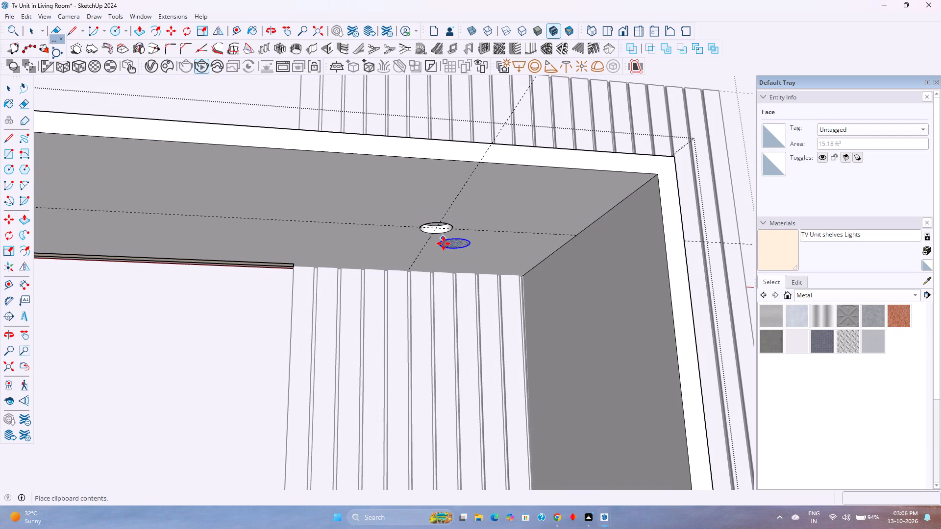
{"action": "scroll", "coordinate": [441, 242], "scroll_direction": "up", "scroll_amount": 10}
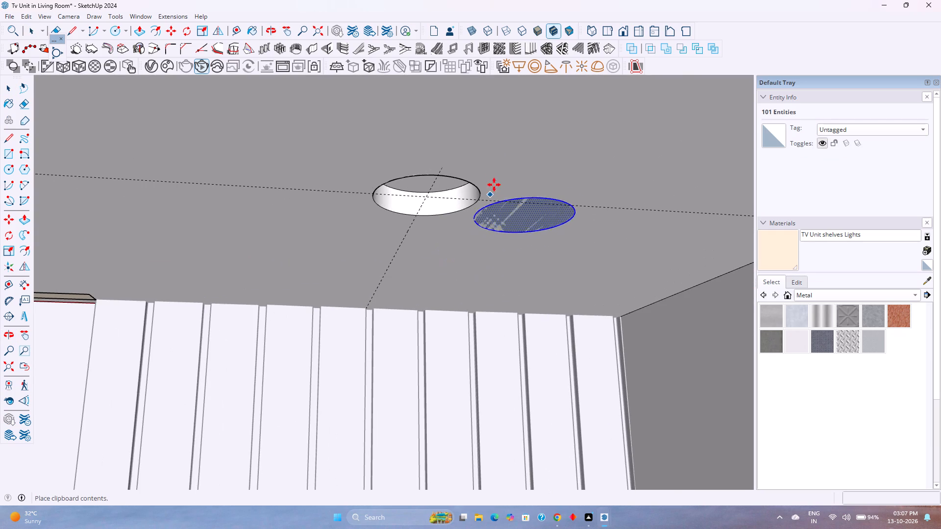
{"action": "left_click", "coordinate": [497, 139]}
Make the pasted circle a component with the definition name 2.
{"action": "key", "text": "space"}
{"action": "right_click", "coordinate": [540, 168]}
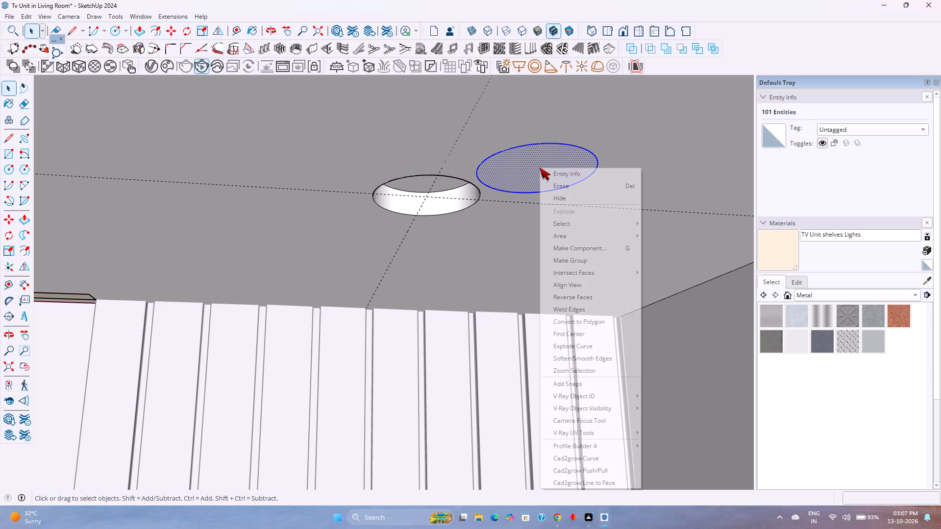
{"action": "left_click", "coordinate": [595, 250]}
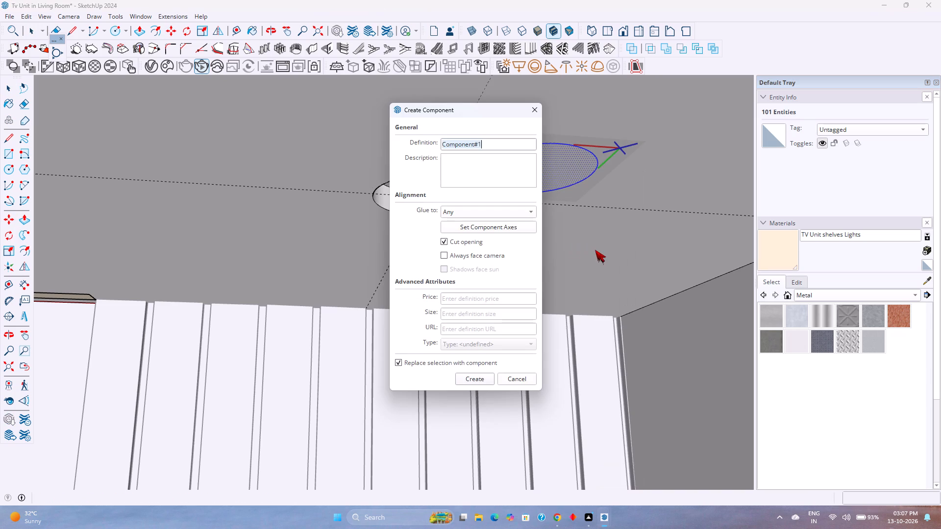
{"action": "key", "text": "2"}
{"action": "key", "text": "Return"}
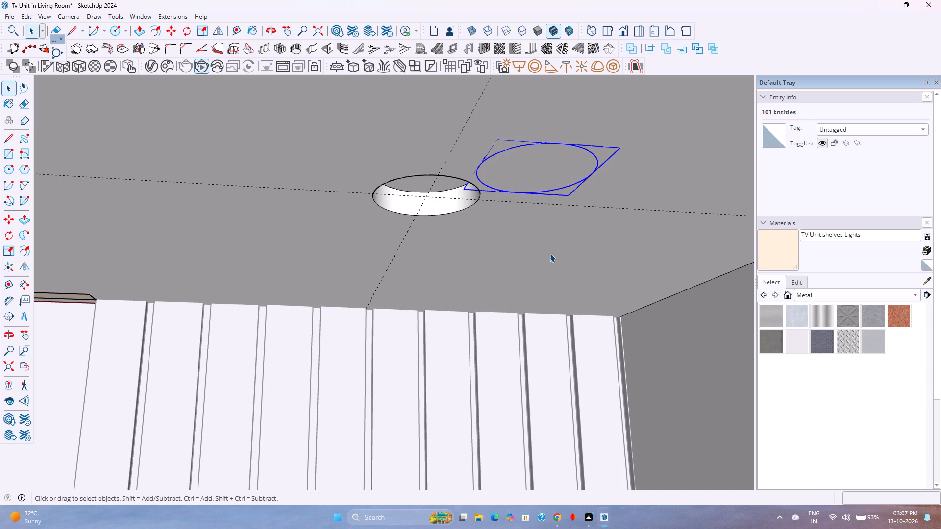
Move the circle component by its center onto the guide intersection, covering the recess in the long shelf.
{"action": "key", "text": "m"}
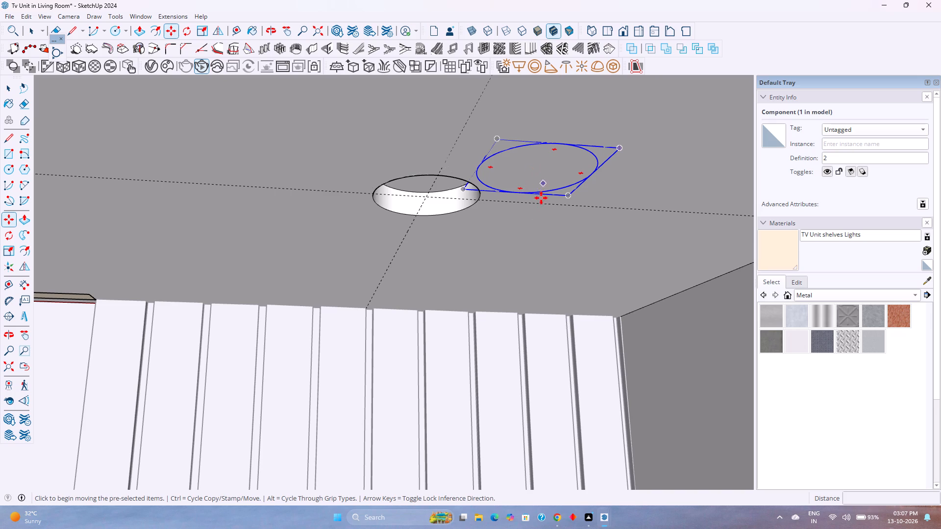
{"action": "middle_click_drag", "start_coordinate": [539, 203], "coordinate": [538, 117]}
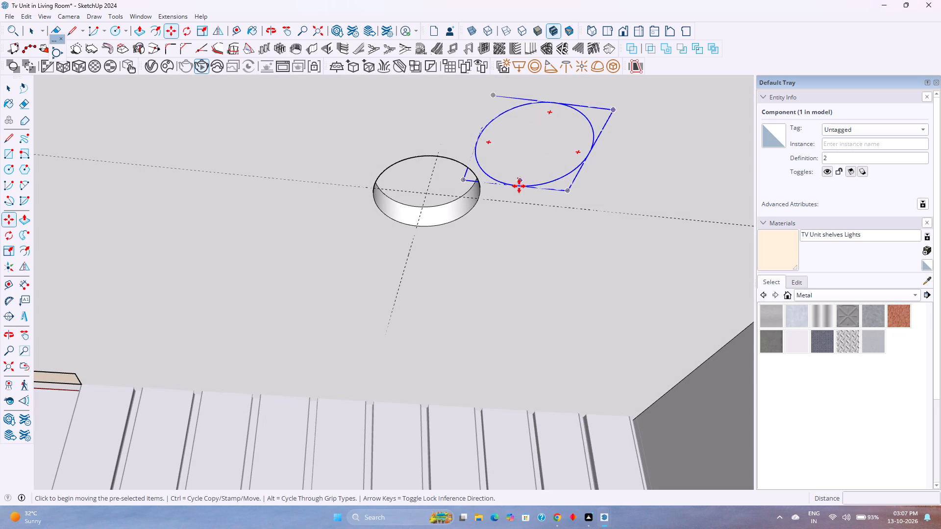
{"action": "left_click", "coordinate": [536, 147]}
{"action": "scroll", "coordinate": [427, 194], "scroll_direction": "up", "scroll_amount": 3}
{"action": "left_click", "coordinate": [427, 194]}
Copy the circle component from the long shelf's inner corner to the short lower shelf's bottom corner, covering the lower recess.
{"action": "scroll", "coordinate": [427, 194], "scroll_direction": "down", "scroll_amount": 3}
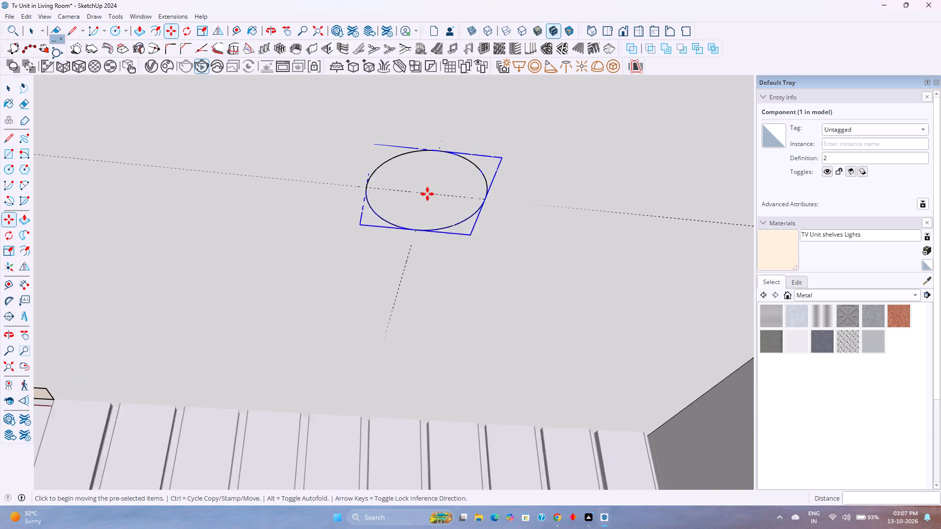
{"action": "scroll", "coordinate": [427, 194], "scroll_direction": "down", "scroll_amount": 16}
{"action": "middle_click_drag", "start_coordinate": [427, 194], "coordinate": [433, 216]}
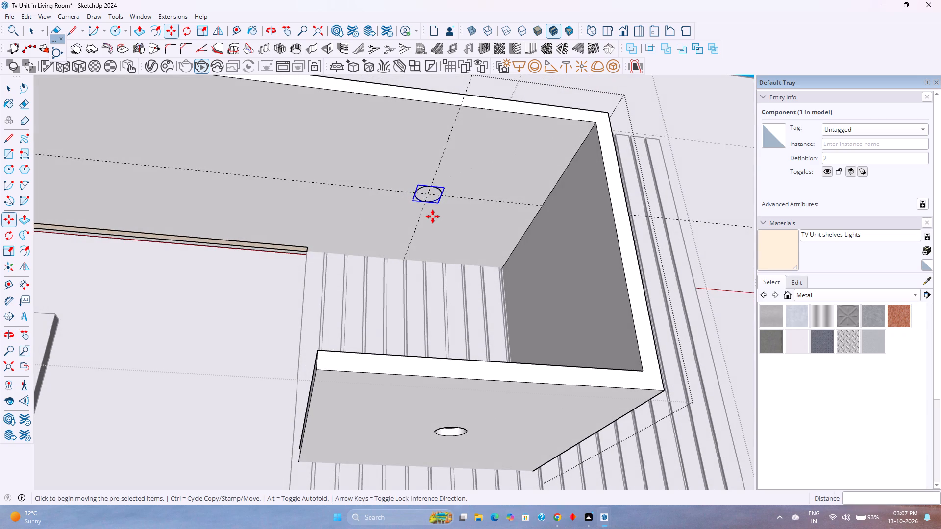
{"action": "key", "text": "m"}
{"action": "left_click", "coordinate": [597, 125]}
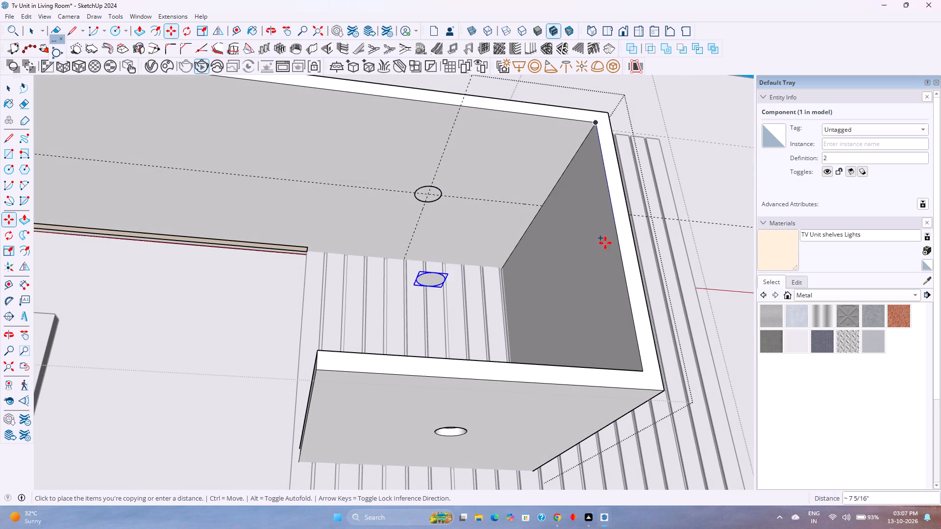
{"action": "left_click", "coordinate": [662, 392]}
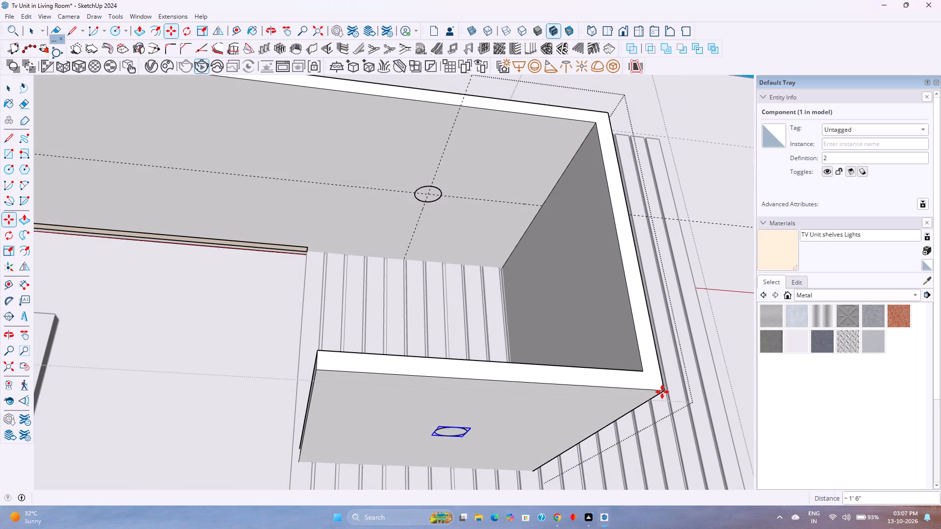
{"action": "key", "text": "space"}
Open the circle component under the short lower shelf and pull its circular face down by 0.5 inch.
{"action": "scroll", "coordinate": [451, 441], "scroll_direction": "up", "scroll_amount": 1}
{"action": "middle_click_drag", "start_coordinate": [450, 443], "coordinate": [446, 432], "text": "shift"}
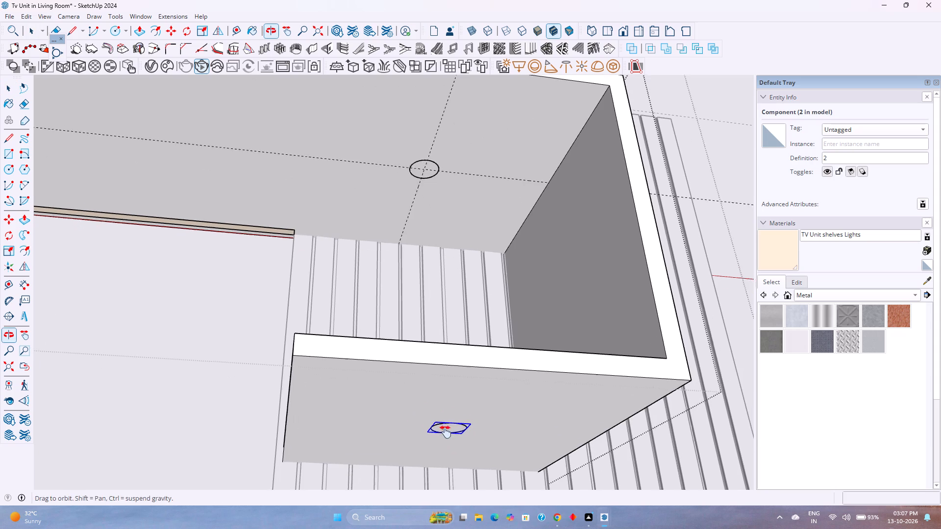
{"action": "middle_click_drag", "start_coordinate": [446, 432], "coordinate": [445, 355], "text": "shift"}
{"action": "scroll", "coordinate": [453, 361], "scroll_direction": "up", "scroll_amount": 3}
{"action": "double_click", "coordinate": [451, 327]}
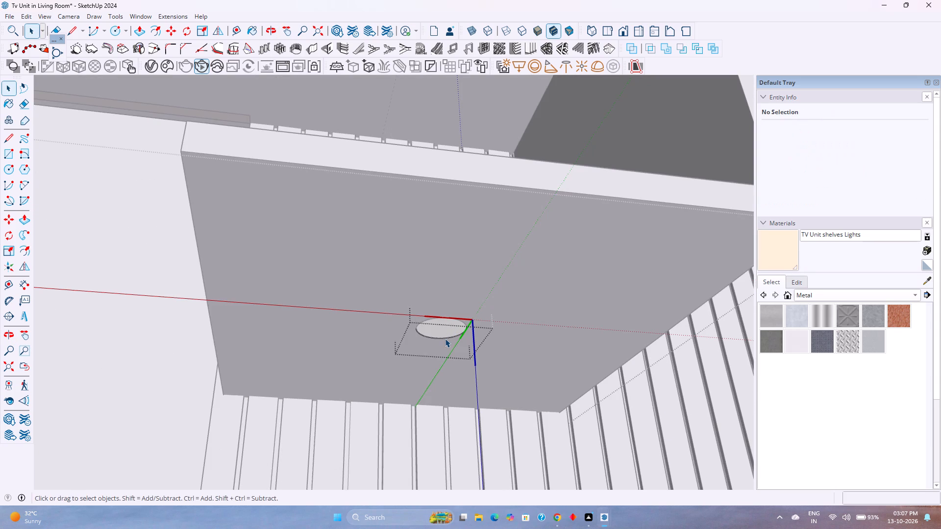
{"action": "middle_click_drag", "start_coordinate": [453, 362], "coordinate": [436, 336]}
{"action": "scroll", "coordinate": [443, 326], "scroll_direction": "up", "scroll_amount": 5}
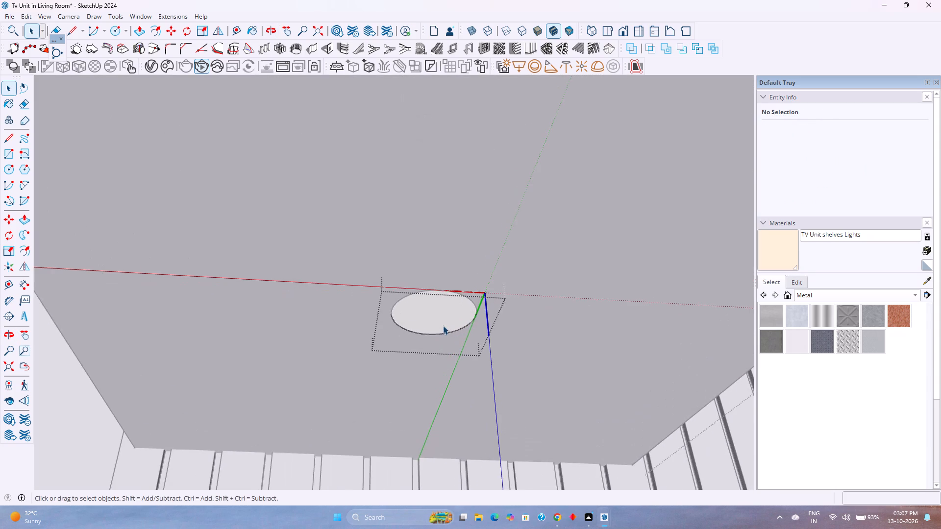
{"action": "scroll", "coordinate": [443, 326], "scroll_direction": "up", "scroll_amount": 2}
{"action": "key", "text": "p"}
{"action": "left_click", "coordinate": [446, 319]}
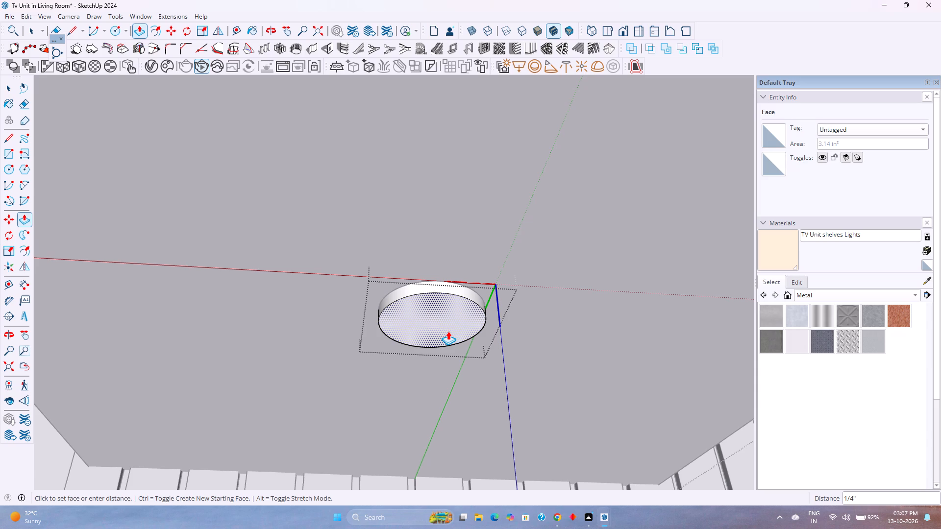
{"action": "type", "text": "0."}
{"action": "type", "text": "75"}
{"action": "key", "text": "Return"}
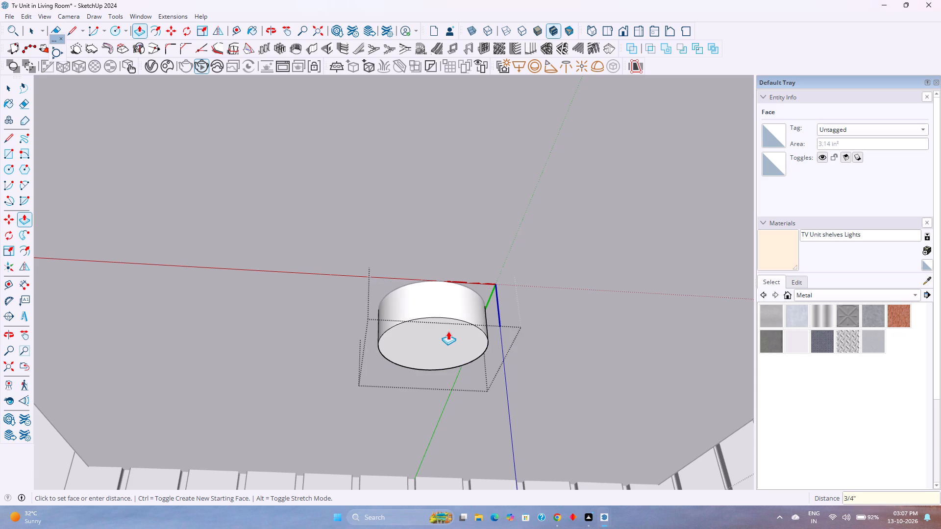
{"action": "type", "text": "0."}
{"action": "key", "text": "5"}
{"action": "key", "text": "Return"}
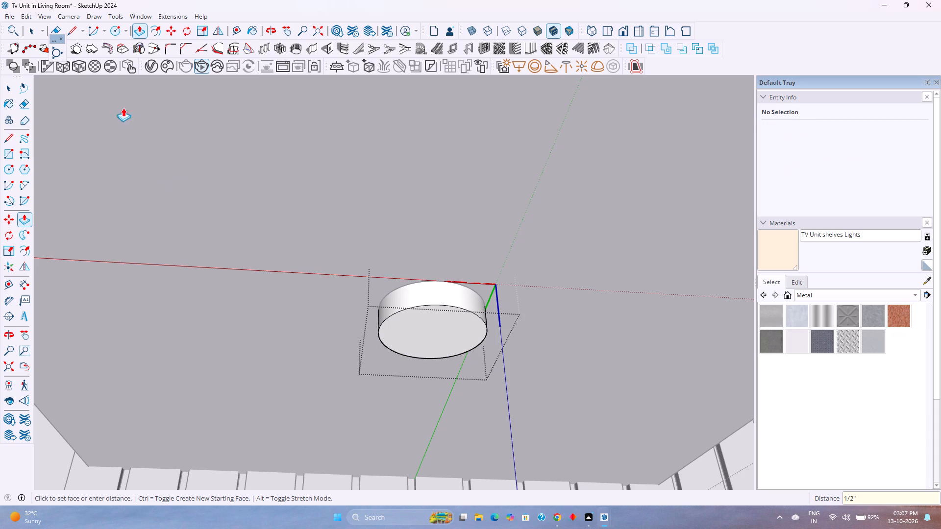
Offset the bottom face's outer edge inward by about 1/16 inch to form a thin rim on the spotlight.
{"action": "left_click", "coordinate": [158, 32]}
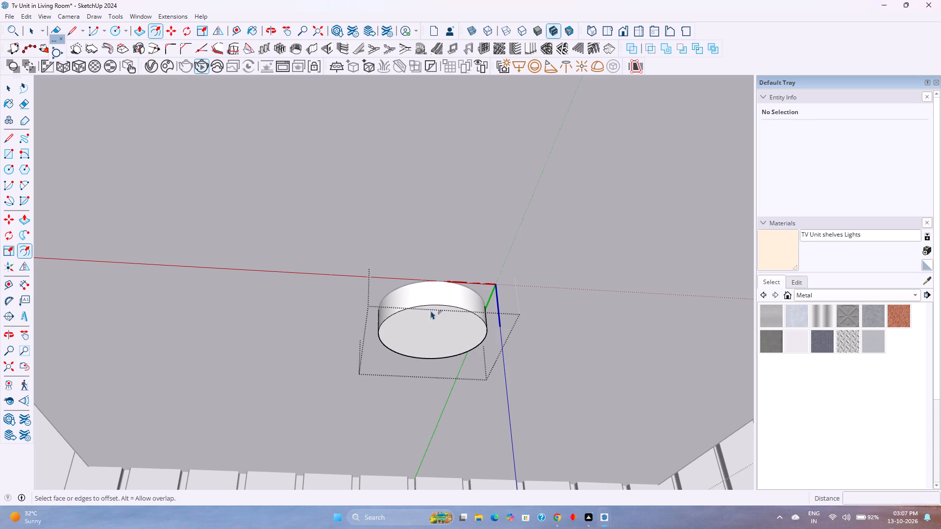
{"action": "left_click", "coordinate": [431, 311]}
{"action": "scroll", "coordinate": [439, 312], "scroll_direction": "up", "scroll_amount": 5}
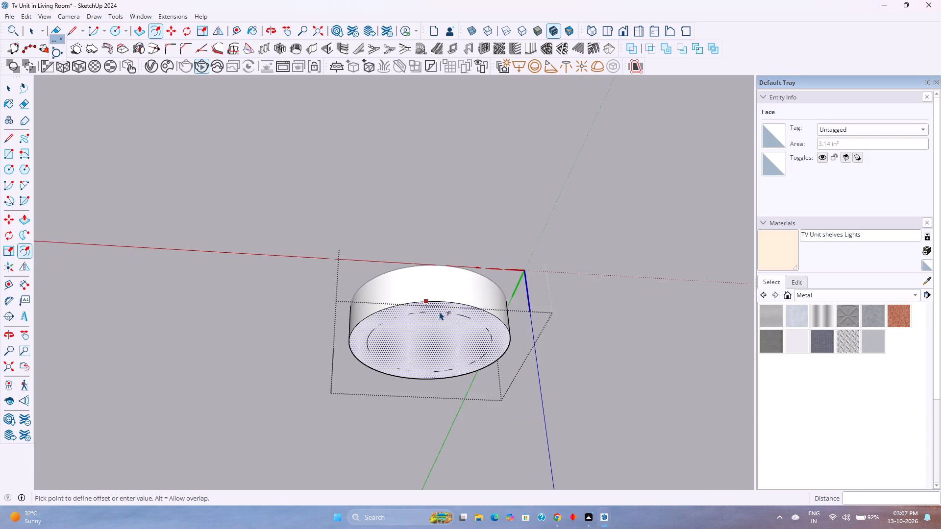
{"action": "scroll", "coordinate": [440, 312], "scroll_direction": "up", "scroll_amount": 6}
{"action": "middle_click_drag", "start_coordinate": [440, 311], "coordinate": [410, 235]}
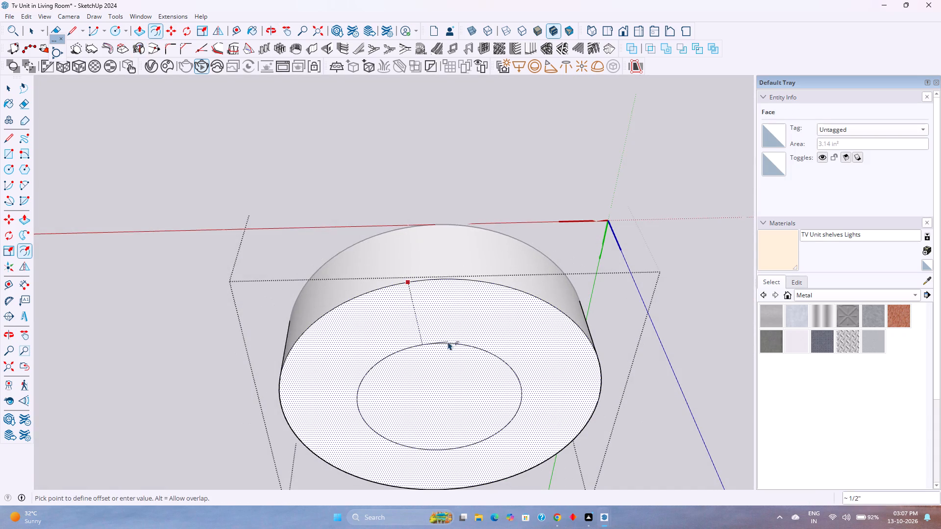
{"action": "middle_click_drag", "start_coordinate": [448, 341], "coordinate": [451, 267]}
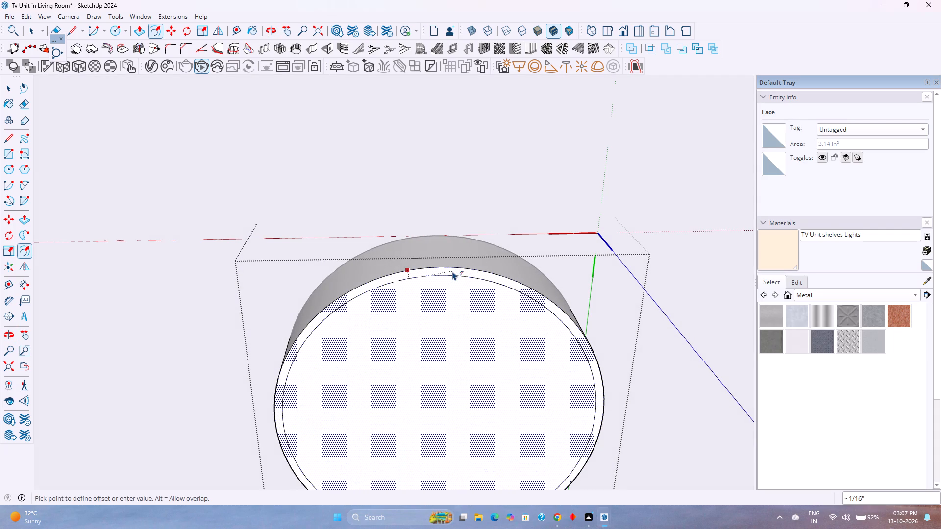
{"action": "left_click", "coordinate": [452, 271]}
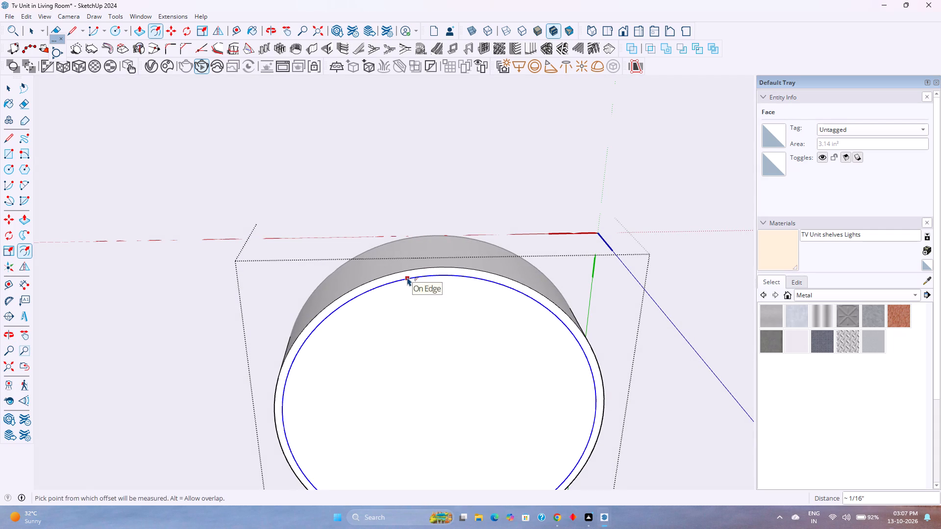
Offset the new rim circle further inward by 0.30 inch on the spotlight's bottom face.
{"action": "left_click", "coordinate": [407, 277]}
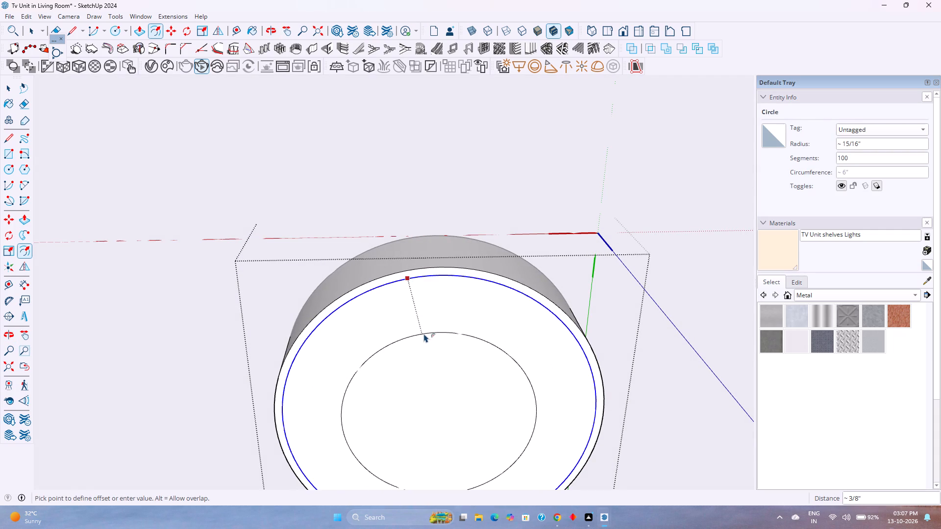
{"action": "scroll", "coordinate": [424, 334], "scroll_direction": "down", "scroll_amount": 3}
{"action": "middle_click_drag", "start_coordinate": [424, 334], "coordinate": [439, 428]}
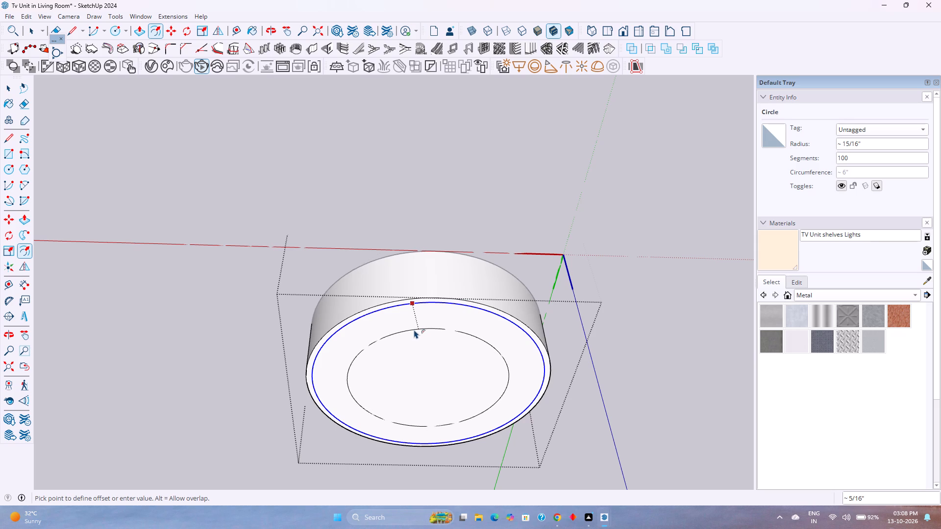
{"action": "type", "text": "0.25"}
{"action": "key", "text": "Return"}
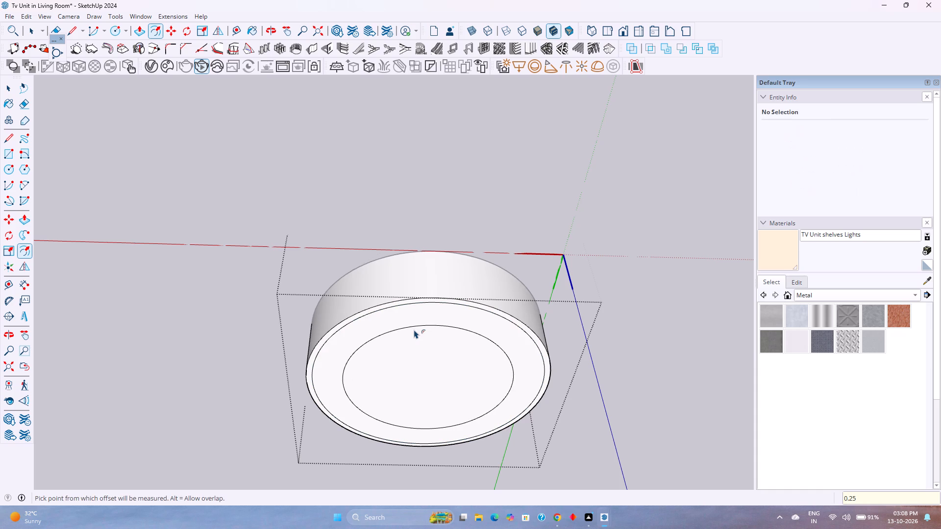
{"action": "type", "text": "0.35"}
{"action": "key", "text": "Return"}
{"action": "type", "text": "0.30"}
{"action": "key", "text": "Return"}
{"action": "key", "text": "space"}
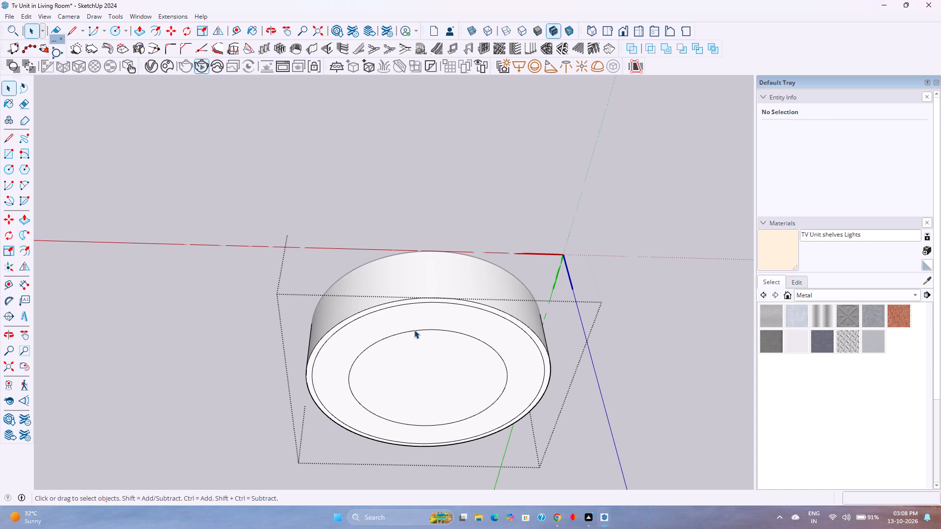
Push the ring face between the thin rim and the central disc 1/16 inch into the spotlight body.
{"action": "scroll", "coordinate": [430, 307], "scroll_direction": "up", "scroll_amount": 1}
{"action": "middle_click_drag", "start_coordinate": [457, 331], "coordinate": [213, 356]}
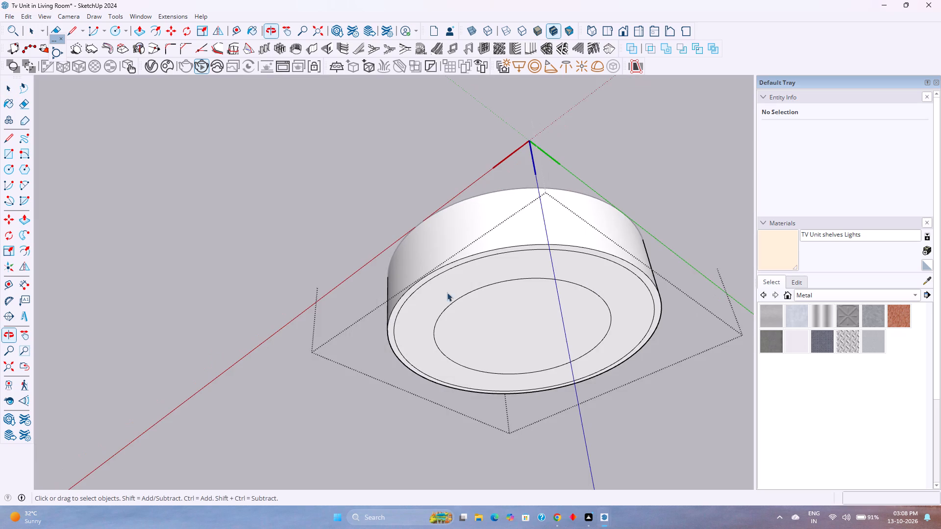
{"action": "scroll", "coordinate": [484, 268], "scroll_direction": "up", "scroll_amount": 6}
{"action": "left_click", "coordinate": [483, 277]}
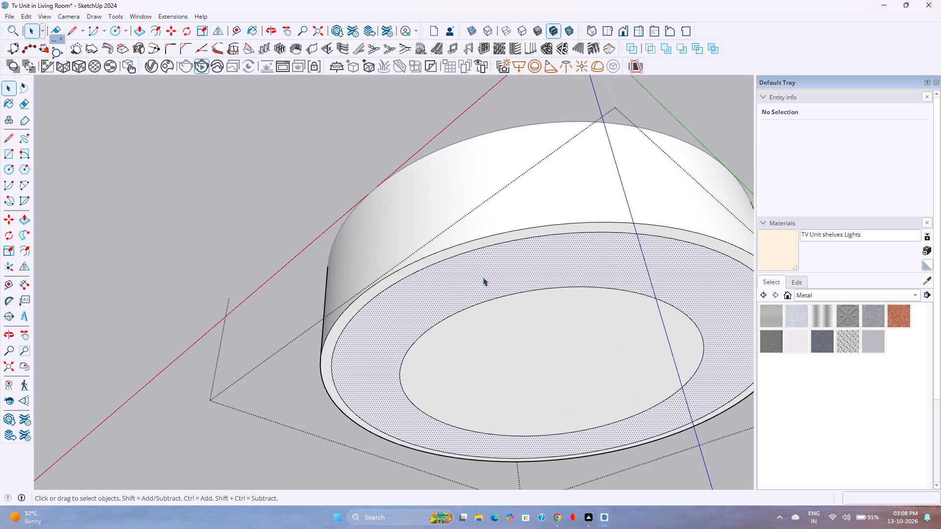
{"action": "key", "text": "p"}
{"action": "left_click", "coordinate": [483, 279]}
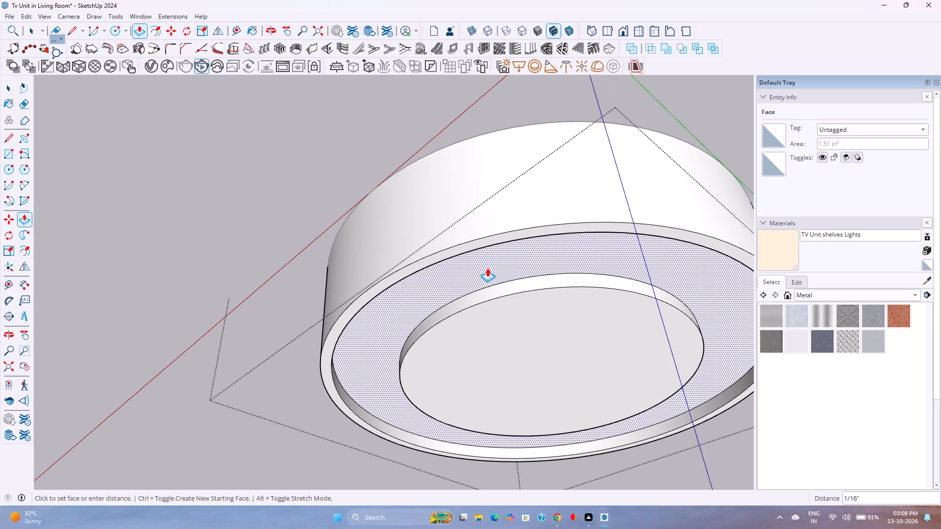
{"action": "left_click", "coordinate": [487, 268]}
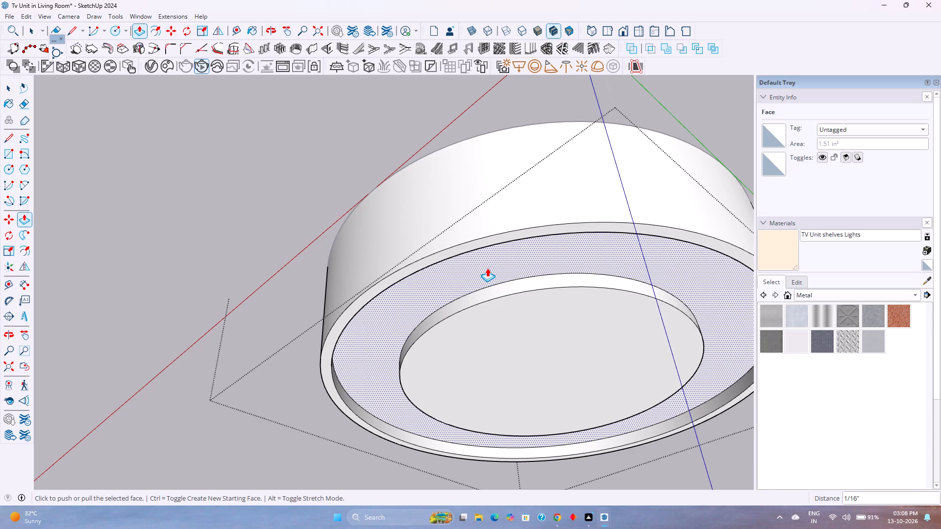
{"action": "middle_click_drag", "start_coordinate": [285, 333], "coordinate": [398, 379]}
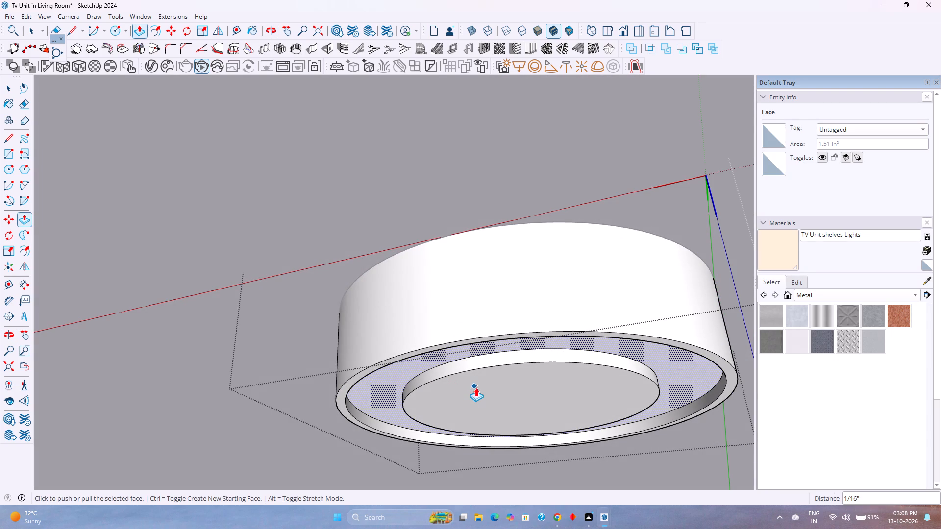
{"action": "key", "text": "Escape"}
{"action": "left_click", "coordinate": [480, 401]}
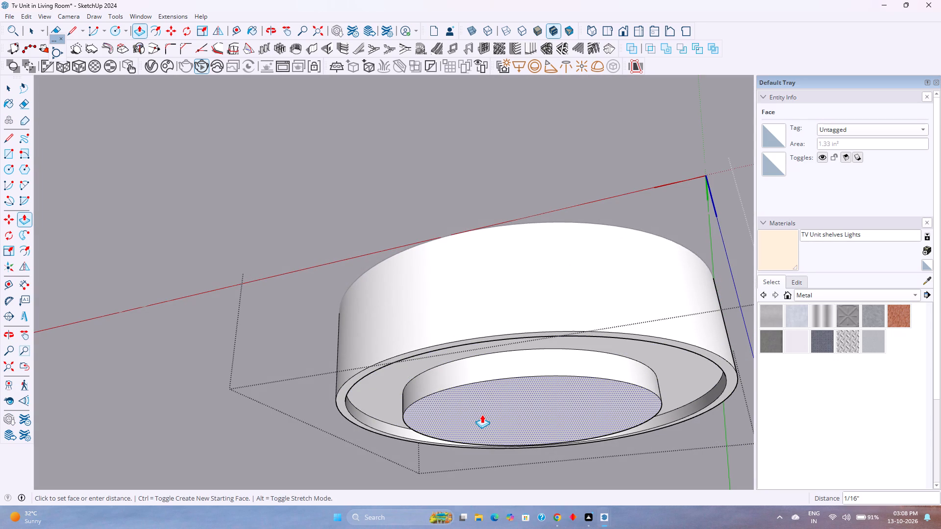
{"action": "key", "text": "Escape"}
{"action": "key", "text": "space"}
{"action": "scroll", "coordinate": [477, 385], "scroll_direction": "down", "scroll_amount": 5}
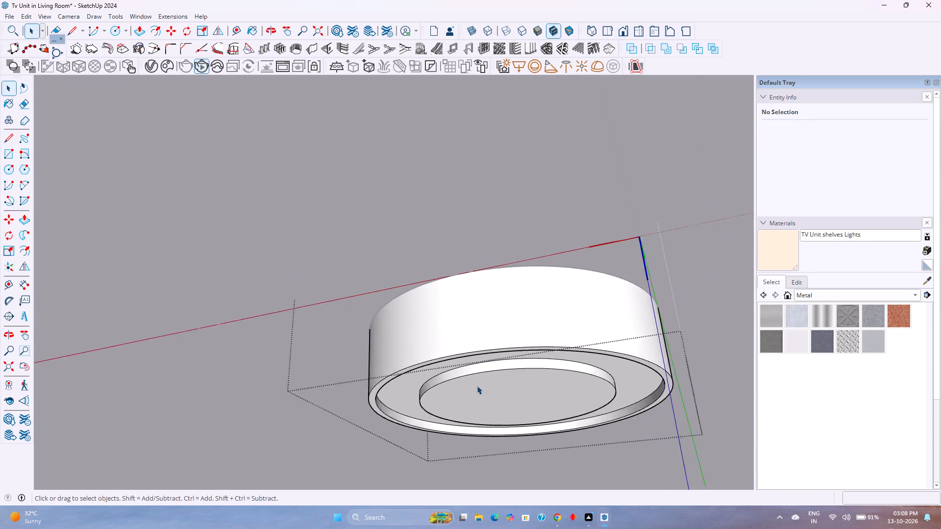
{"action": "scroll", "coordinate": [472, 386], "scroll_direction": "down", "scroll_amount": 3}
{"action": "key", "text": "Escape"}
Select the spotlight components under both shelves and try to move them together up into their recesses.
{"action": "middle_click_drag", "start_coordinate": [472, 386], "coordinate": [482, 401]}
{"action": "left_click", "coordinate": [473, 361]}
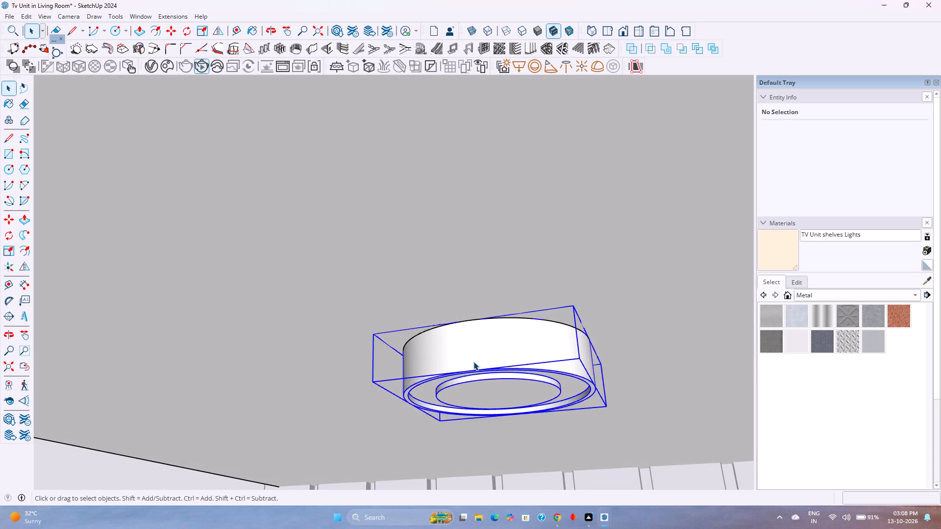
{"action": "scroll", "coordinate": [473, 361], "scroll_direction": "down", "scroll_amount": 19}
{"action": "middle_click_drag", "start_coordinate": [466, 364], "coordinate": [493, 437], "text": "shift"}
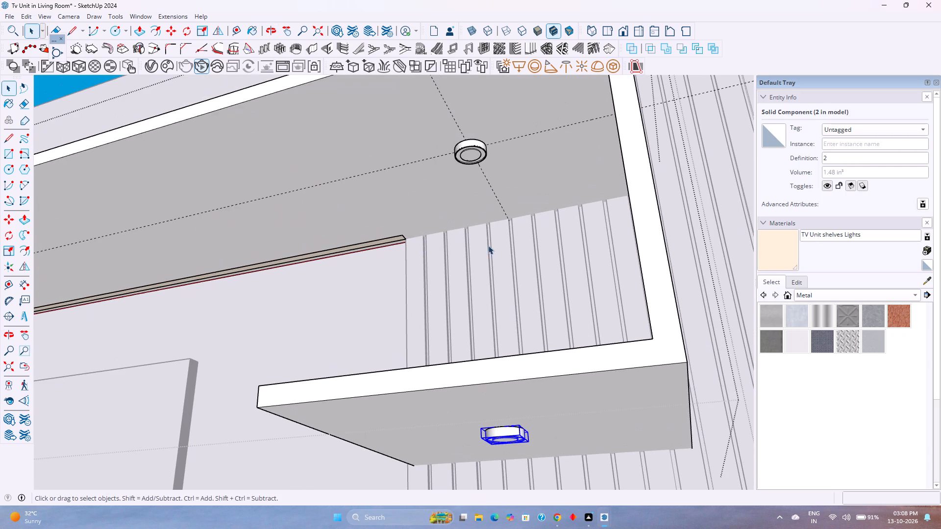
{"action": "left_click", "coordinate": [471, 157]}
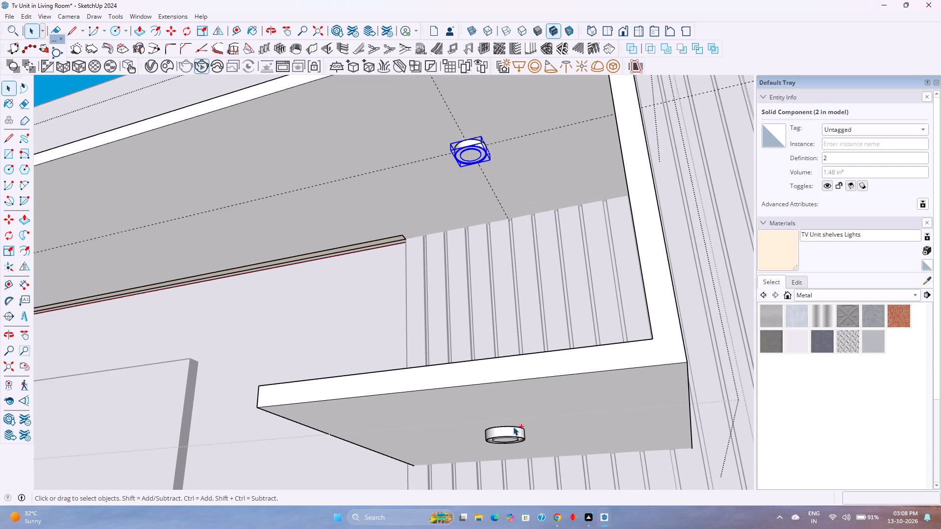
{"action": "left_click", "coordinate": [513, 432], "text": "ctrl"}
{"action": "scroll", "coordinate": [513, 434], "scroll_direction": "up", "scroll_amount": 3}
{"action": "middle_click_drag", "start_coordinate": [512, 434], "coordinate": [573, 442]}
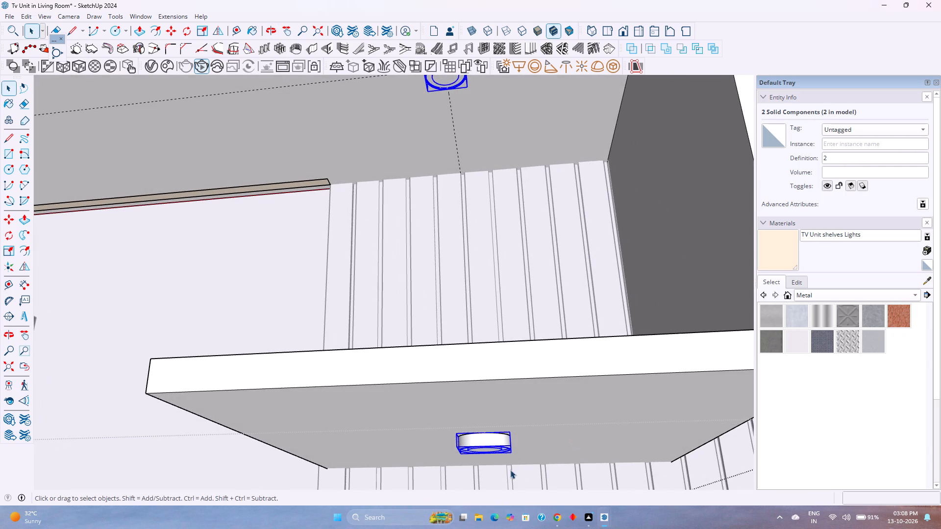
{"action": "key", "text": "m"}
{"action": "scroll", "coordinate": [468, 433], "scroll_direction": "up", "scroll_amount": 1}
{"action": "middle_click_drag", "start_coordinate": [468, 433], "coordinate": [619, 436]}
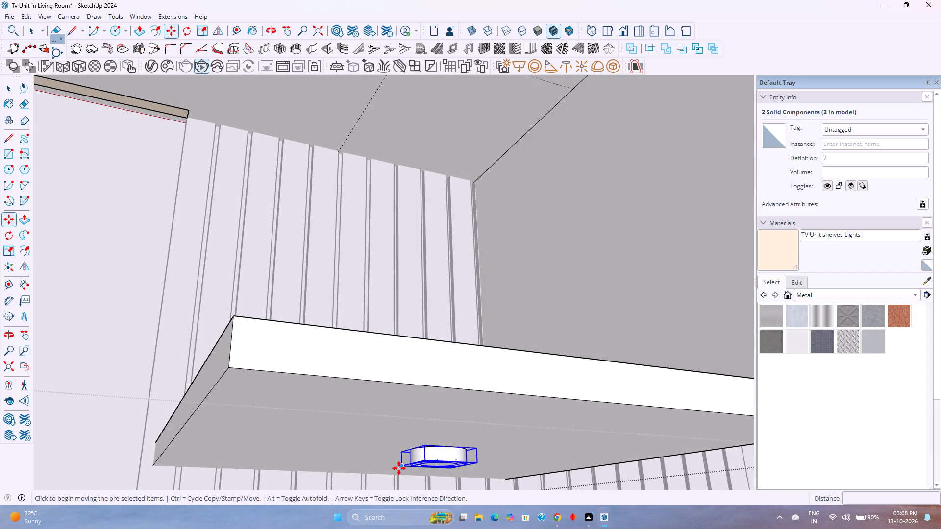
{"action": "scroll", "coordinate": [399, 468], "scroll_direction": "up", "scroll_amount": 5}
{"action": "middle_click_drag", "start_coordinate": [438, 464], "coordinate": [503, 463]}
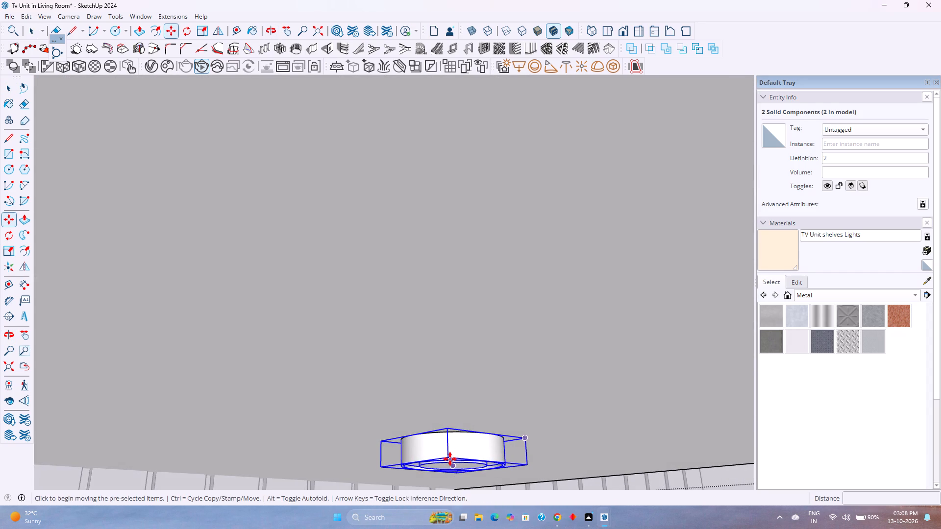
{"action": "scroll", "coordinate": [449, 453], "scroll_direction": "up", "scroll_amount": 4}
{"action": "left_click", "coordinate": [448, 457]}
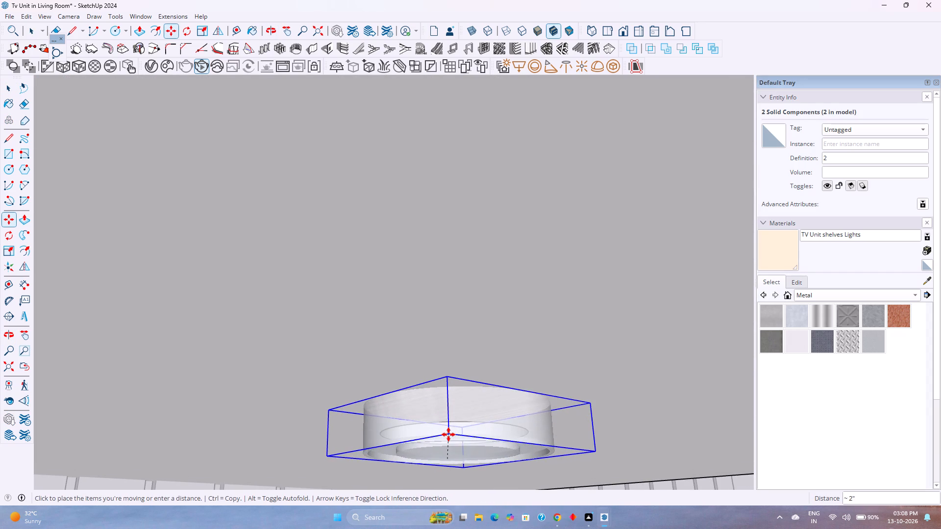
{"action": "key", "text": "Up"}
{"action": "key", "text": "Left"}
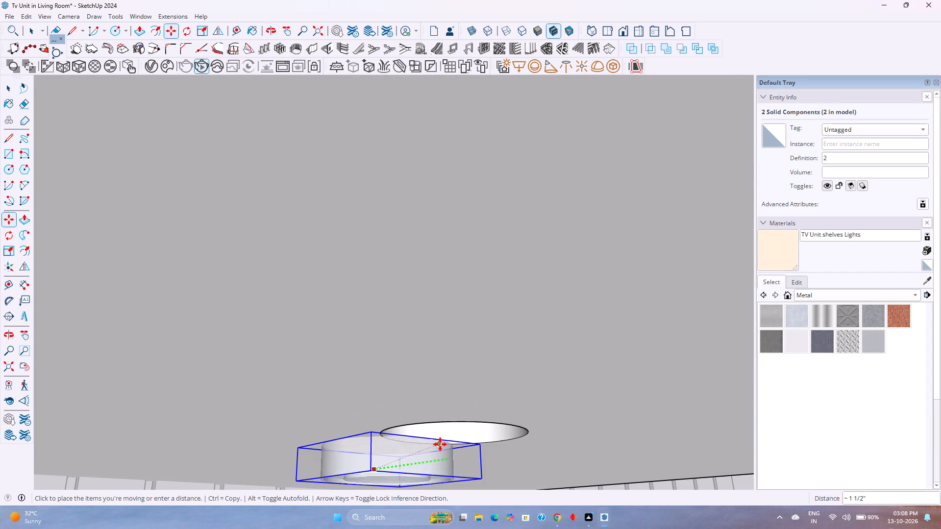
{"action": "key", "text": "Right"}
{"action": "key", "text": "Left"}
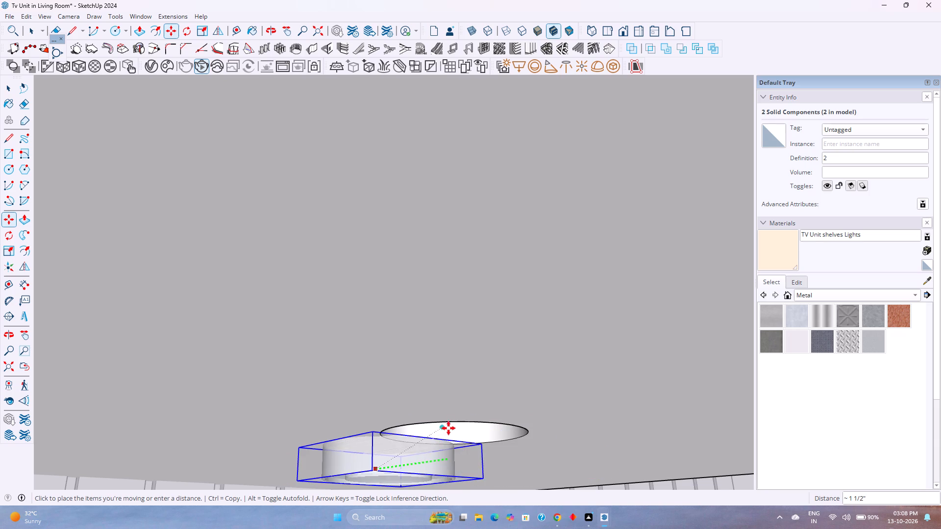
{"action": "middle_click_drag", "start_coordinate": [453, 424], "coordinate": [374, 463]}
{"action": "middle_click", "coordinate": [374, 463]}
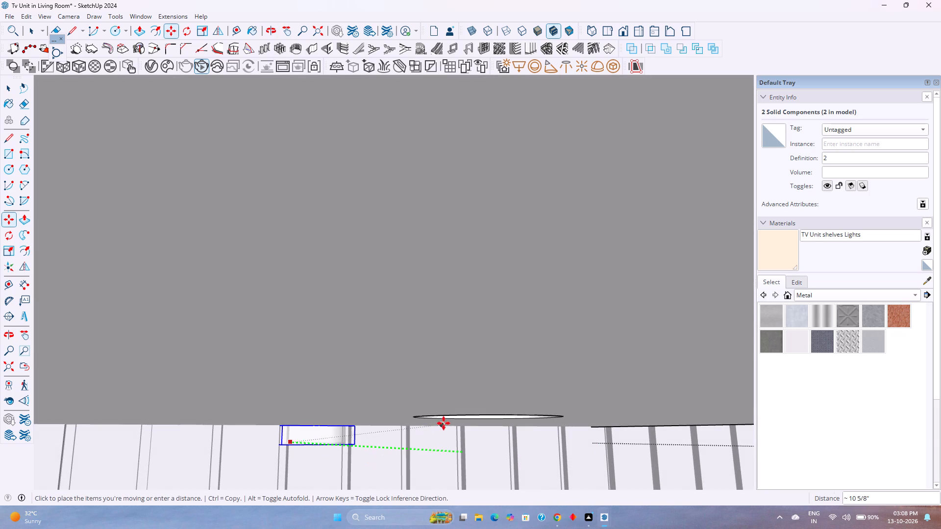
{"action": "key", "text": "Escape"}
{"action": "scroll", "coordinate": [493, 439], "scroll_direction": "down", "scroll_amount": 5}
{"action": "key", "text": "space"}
Open the lower shelf's spotlight component and move all its geometry up 0.40 inch along the blue axis into its recess.
{"action": "double_click", "coordinate": [493, 439]}
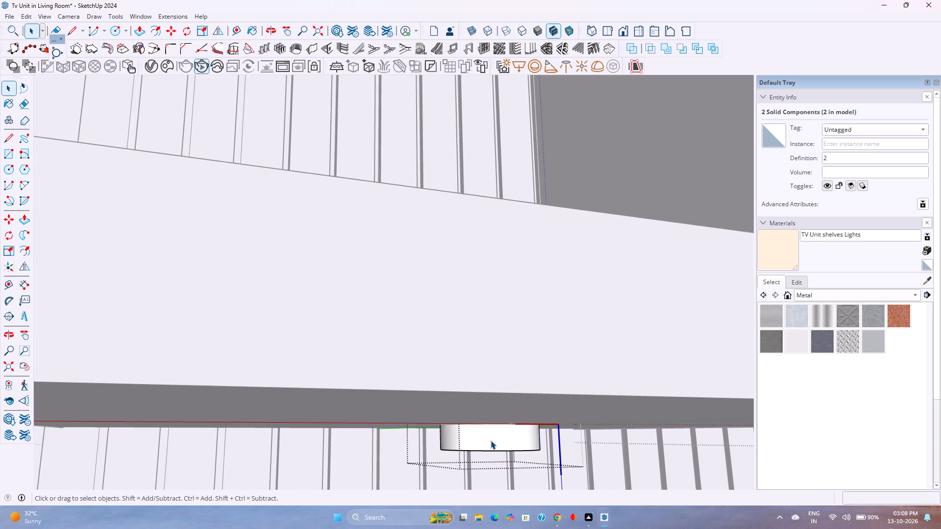
{"action": "scroll", "coordinate": [487, 443], "scroll_direction": "up", "scroll_amount": 2}
{"action": "middle_click_drag", "start_coordinate": [480, 443], "coordinate": [482, 419]}
{"action": "triple_click", "coordinate": [490, 441]}
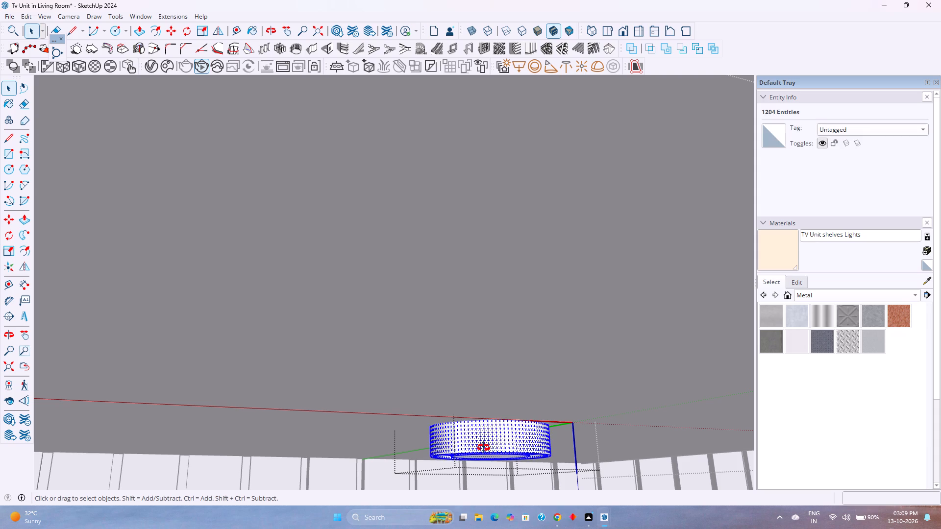
{"action": "middle_click_drag", "start_coordinate": [484, 448], "coordinate": [485, 408]}
{"action": "key", "text": "m"}
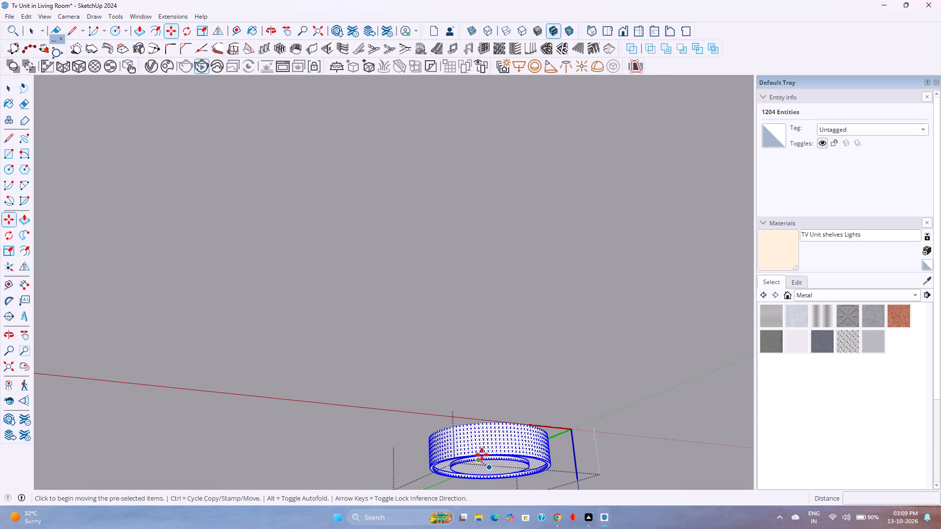
{"action": "middle_click_drag", "start_coordinate": [489, 454], "coordinate": [586, 485]}
{"action": "middle_click_drag", "start_coordinate": [497, 472], "coordinate": [424, 487]}
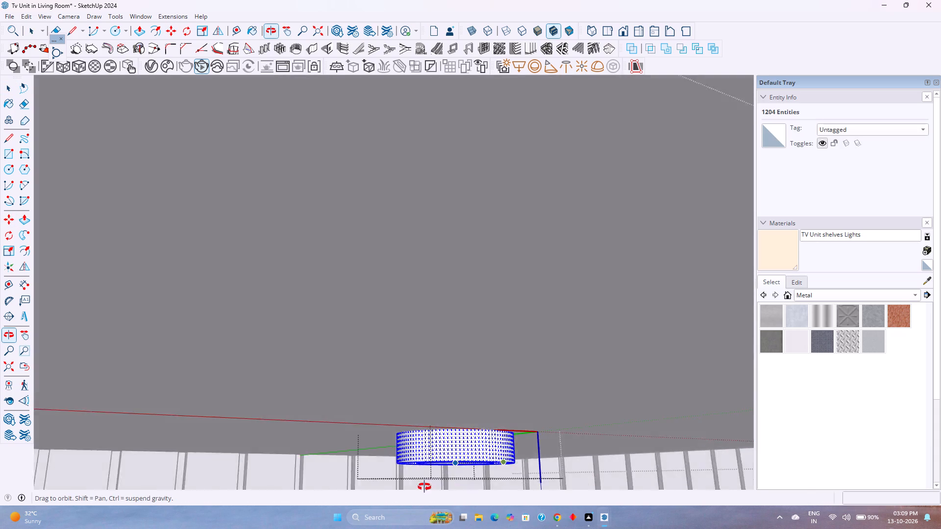
{"action": "middle_click_drag", "start_coordinate": [424, 487], "coordinate": [394, 489]}
{"action": "left_click", "coordinate": [546, 473]}
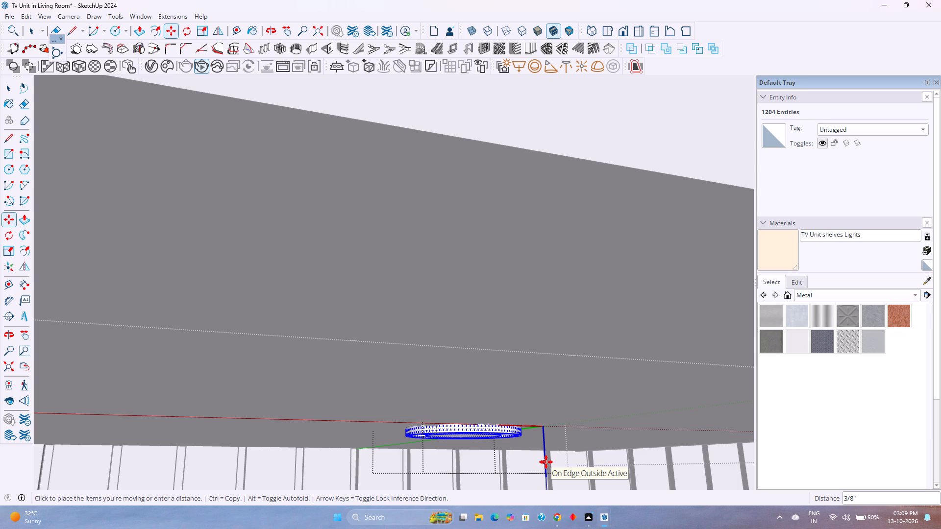
{"action": "type", "text": "0."}
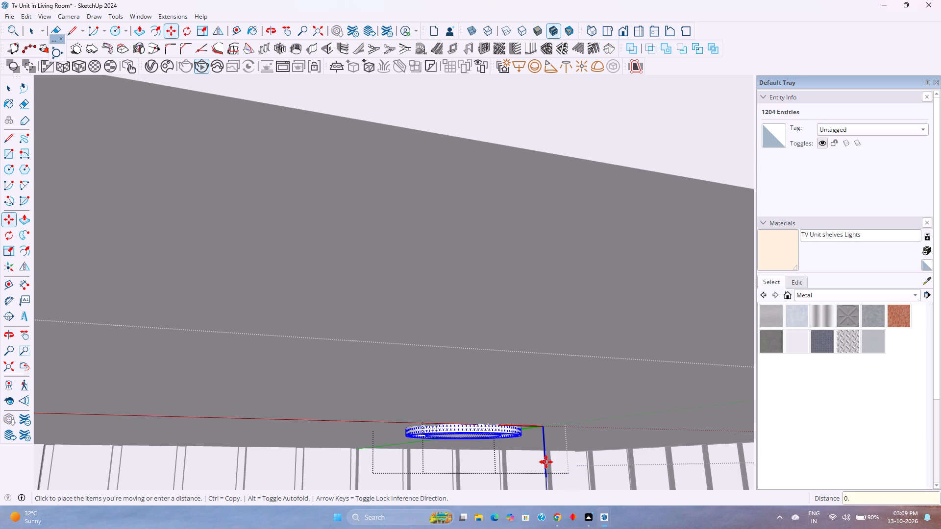
{"action": "type", "text": "40"}
{"action": "key", "text": "Return"}
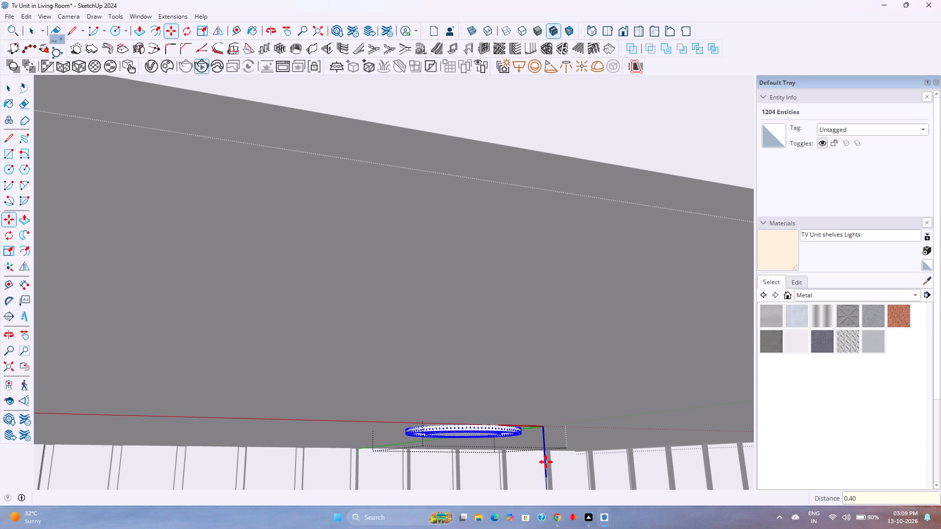
{"action": "key", "text": "space"}
{"action": "key", "text": "Escape"}
Place a V-Ray Spot Light at the centre of the central disc inside the lower shelf's spotlight component, then close the component.
{"action": "scroll", "coordinate": [496, 433], "scroll_direction": "down", "scroll_amount": 2}
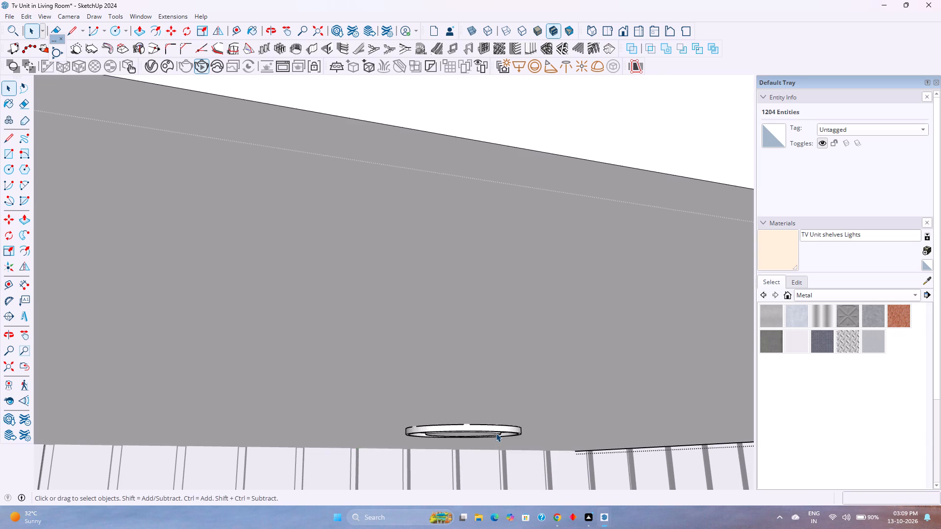
{"action": "scroll", "coordinate": [496, 433], "scroll_direction": "down", "scroll_amount": 20}
{"action": "scroll", "coordinate": [496, 433], "scroll_direction": "down", "scroll_amount": 3}
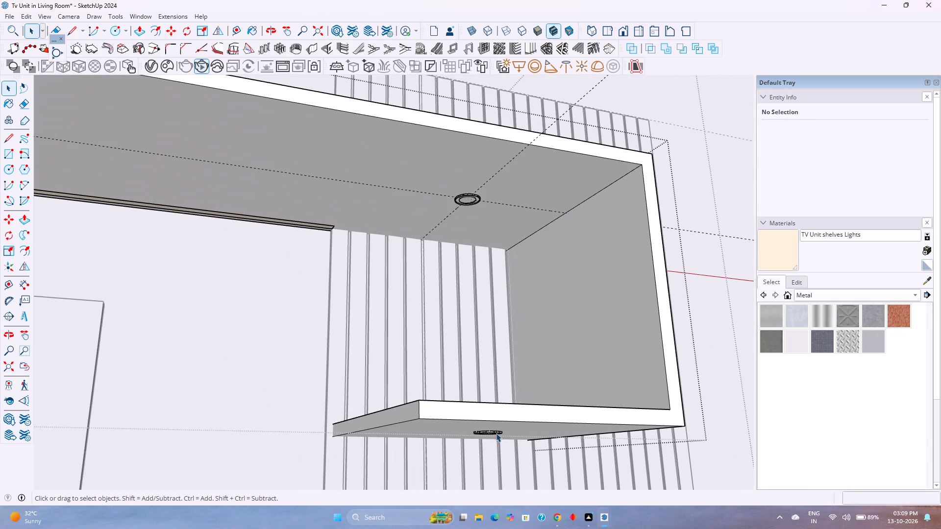
{"action": "middle_click_drag", "start_coordinate": [497, 442], "coordinate": [418, 357]}
{"action": "scroll", "coordinate": [418, 357], "scroll_direction": "down", "scroll_amount": 4}
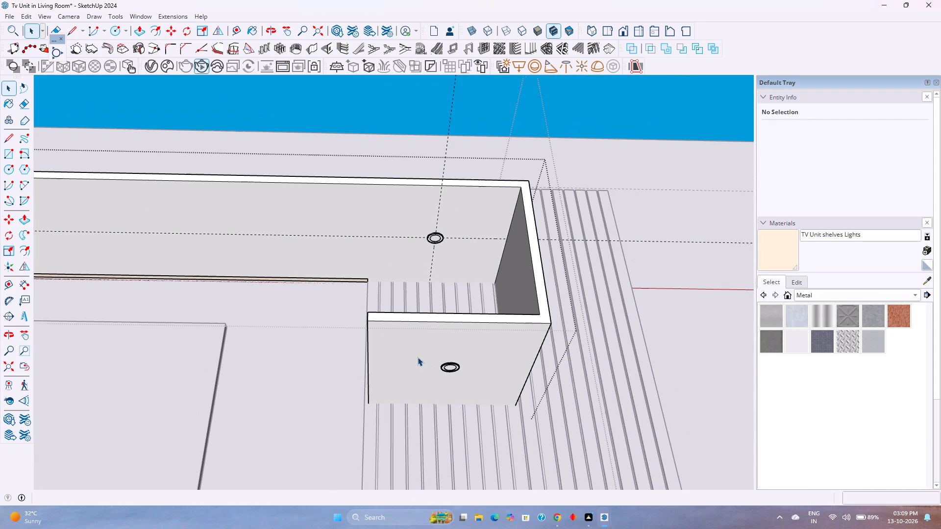
{"action": "scroll", "coordinate": [435, 367], "scroll_direction": "up", "scroll_amount": 7}
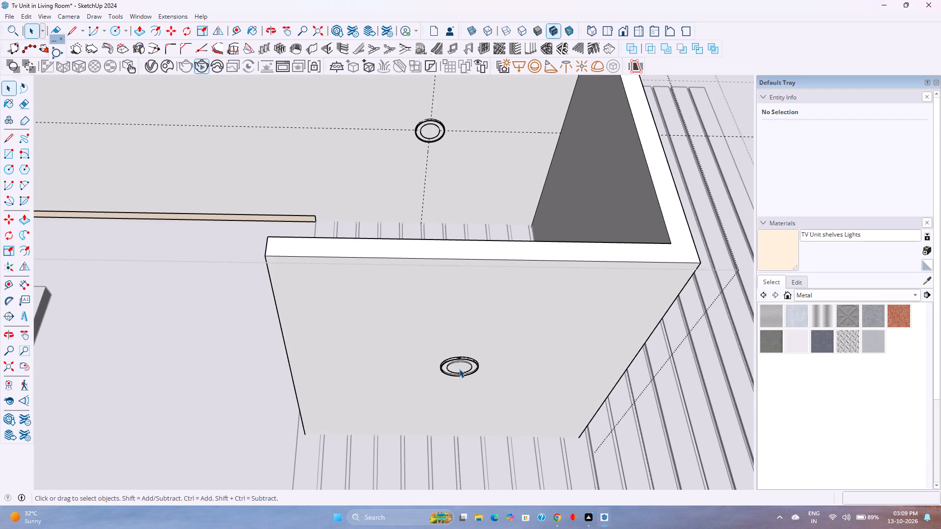
{"action": "double_click", "coordinate": [459, 369]}
{"action": "scroll", "coordinate": [459, 369], "scroll_direction": "up", "scroll_amount": 6}
{"action": "left_click", "coordinate": [459, 369]}
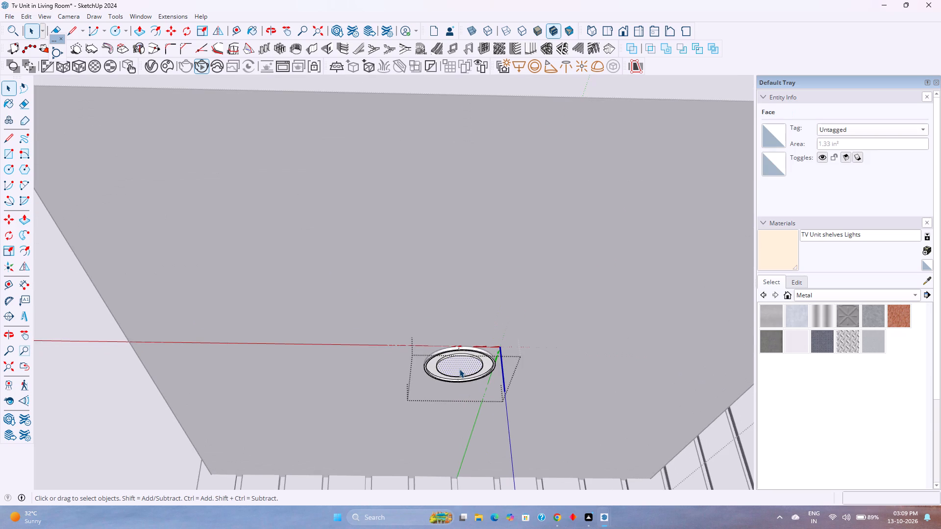
{"action": "double_click", "coordinate": [459, 369]}
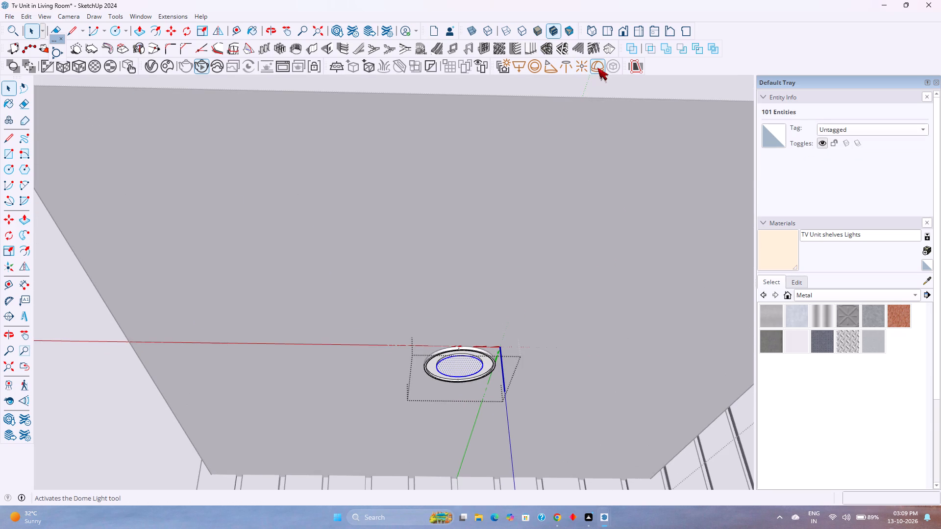
{"action": "left_click", "coordinate": [548, 72]}
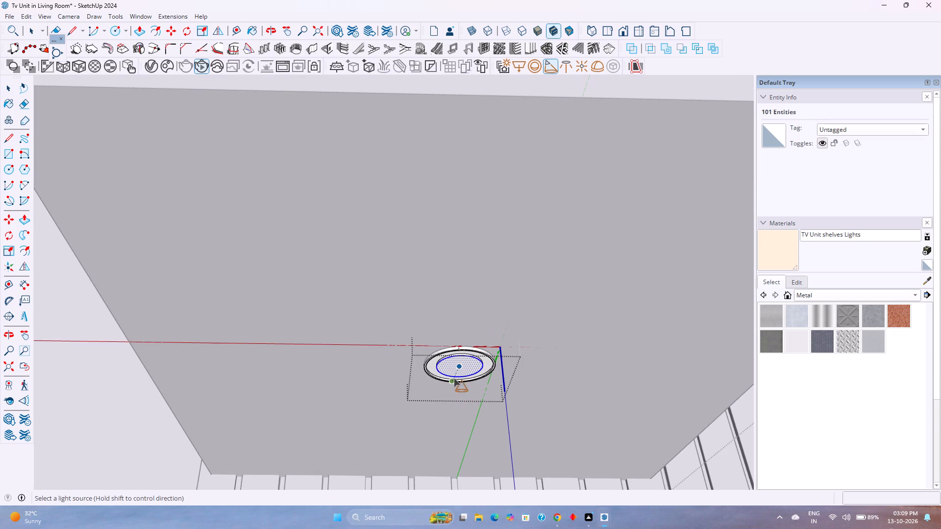
{"action": "scroll", "coordinate": [461, 372], "scroll_direction": "up", "scroll_amount": 5}
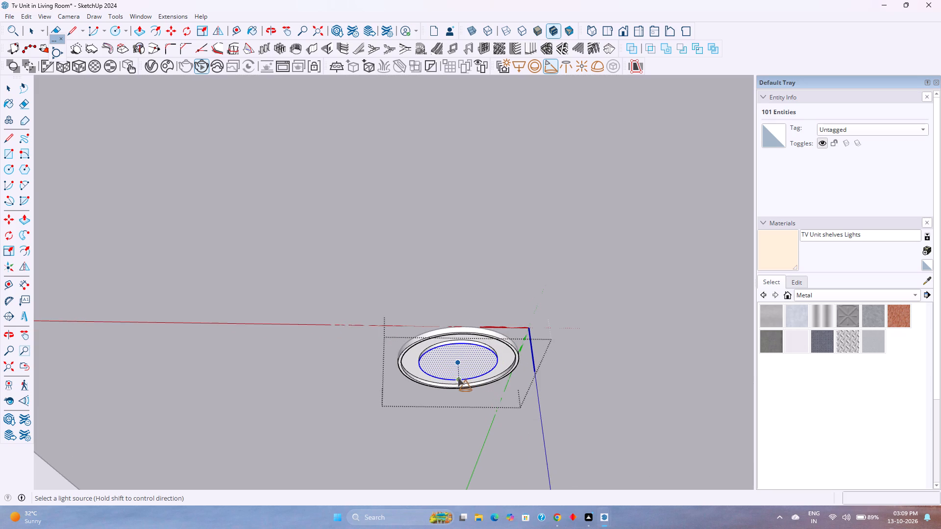
{"action": "scroll", "coordinate": [460, 362], "scroll_direction": "up", "scroll_amount": 5}
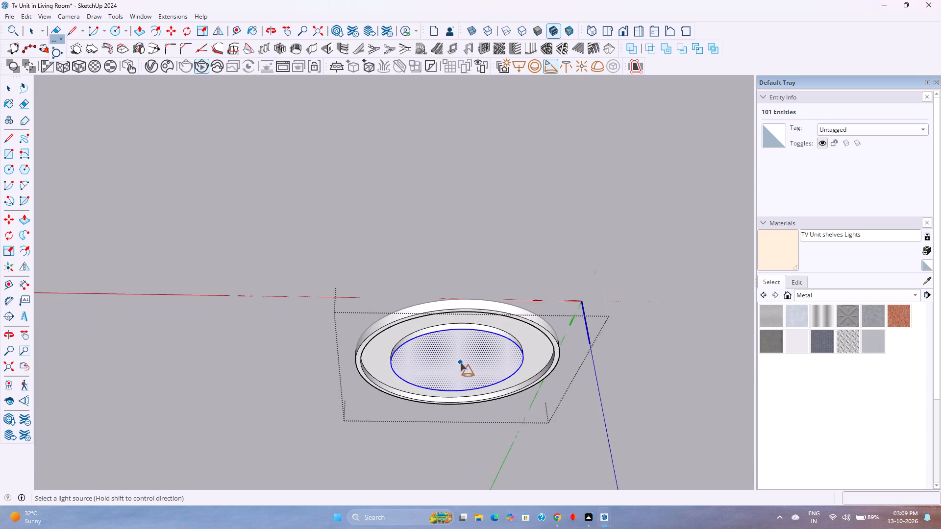
{"action": "middle_click_drag", "start_coordinate": [460, 362], "coordinate": [457, 298]}
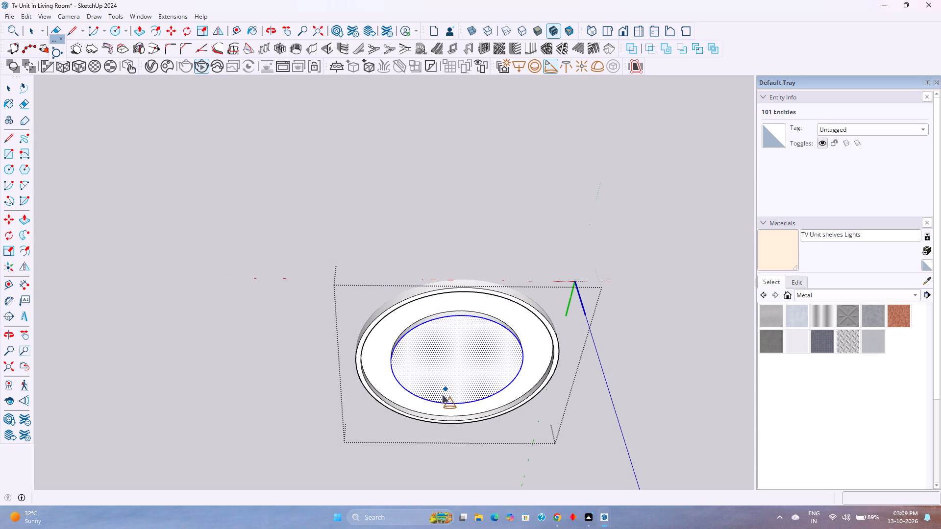
{"action": "left_click", "coordinate": [455, 365]}
{"action": "scroll", "coordinate": [457, 378], "scroll_direction": "down", "scroll_amount": 14}
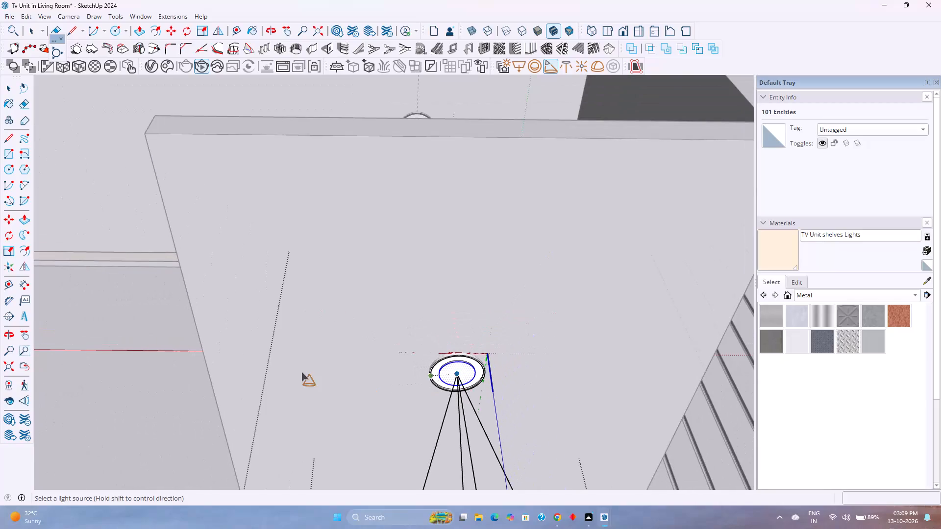
{"action": "left_click", "coordinate": [10, 365]}
{"action": "middle_click_drag", "start_coordinate": [189, 340], "coordinate": [227, 481]}
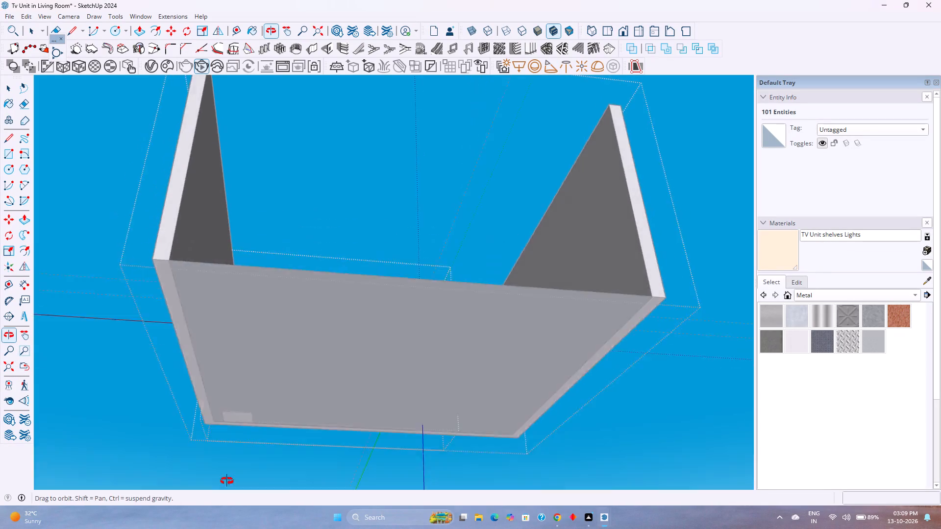
{"action": "middle_click_drag", "start_coordinate": [227, 481], "coordinate": [227, 495]}
{"action": "middle_click", "coordinate": [227, 496]}
{"action": "middle_click_drag", "start_coordinate": [319, 351], "coordinate": [312, 429]}
{"action": "middle_click", "coordinate": [312, 429]}
{"action": "scroll", "coordinate": [414, 258], "scroll_direction": "up", "scroll_amount": 12}
{"action": "middle_click_drag", "start_coordinate": [414, 259], "coordinate": [304, 260]}
{"action": "key", "text": "Escape"}
{"action": "scroll", "coordinate": [304, 260], "scroll_direction": "up", "scroll_amount": 1}
{"action": "scroll", "coordinate": [304, 260], "scroll_direction": "down", "scroll_amount": 5}
{"action": "key", "text": "space"}
{"action": "scroll", "coordinate": [304, 260], "scroll_direction": "down", "scroll_amount": 3}
{"action": "middle_click_drag", "start_coordinate": [304, 260], "coordinate": [307, 262]}
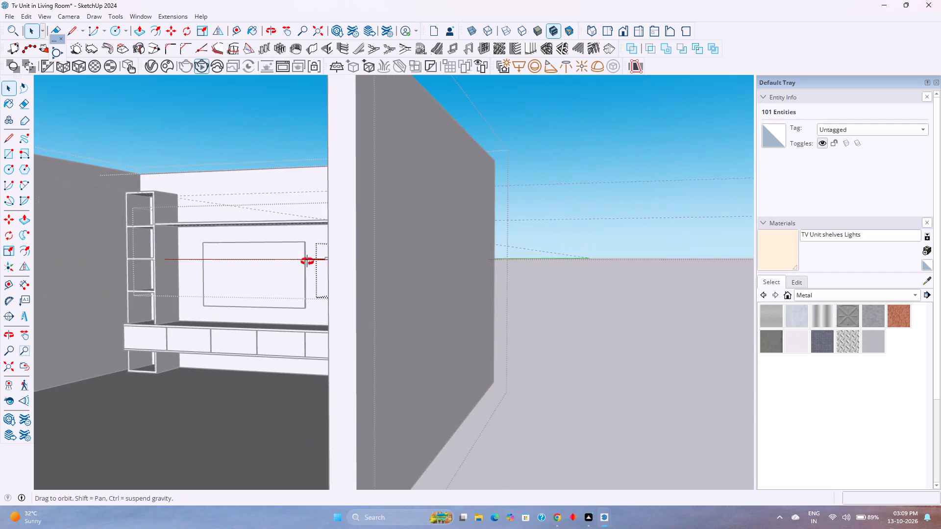
{"action": "middle_click_drag", "start_coordinate": [307, 262], "coordinate": [397, 289]}
{"action": "middle_click", "coordinate": [397, 289]}
{"action": "key", "text": "Escape"}
{"action": "key", "text": "Escape"}
Delete all guides from the model.
{"action": "scroll", "coordinate": [397, 289], "scroll_direction": "down", "scroll_amount": 4}
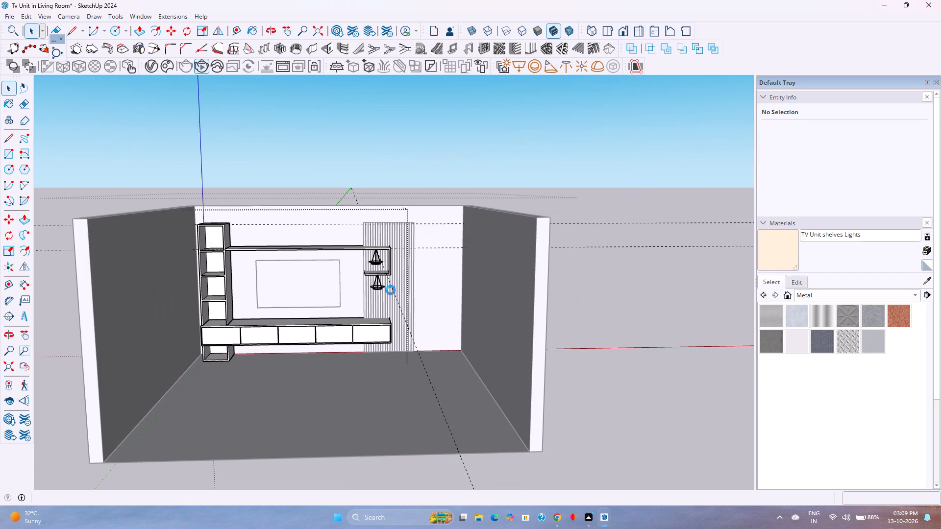
{"action": "left_click", "coordinate": [24, 19]}
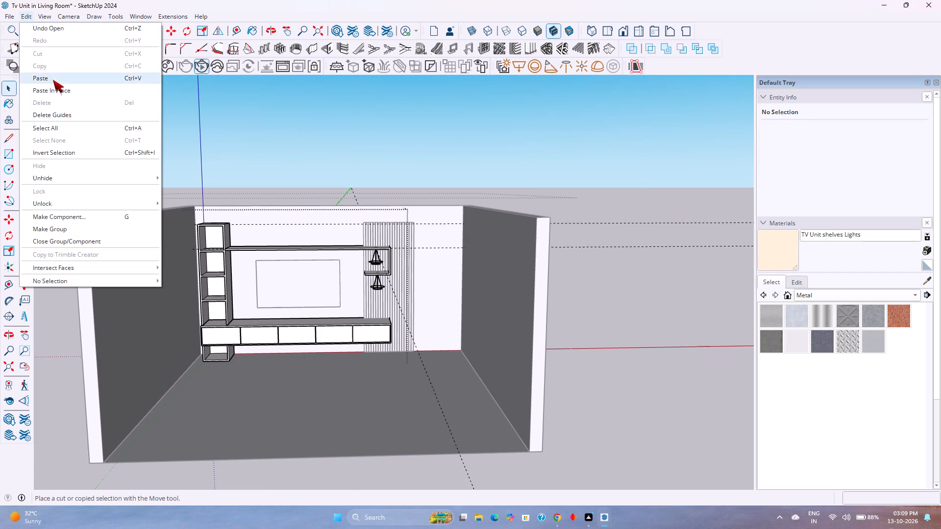
{"action": "left_click", "coordinate": [71, 115]}
Examine the room and TV unit as a whole, including from the standard Front view.
{"action": "middle_click_drag", "start_coordinate": [294, 298], "coordinate": [311, 220]}
{"action": "scroll", "coordinate": [313, 302], "scroll_direction": "up", "scroll_amount": 2}
{"action": "middle_click_drag", "start_coordinate": [308, 364], "coordinate": [264, 379]}
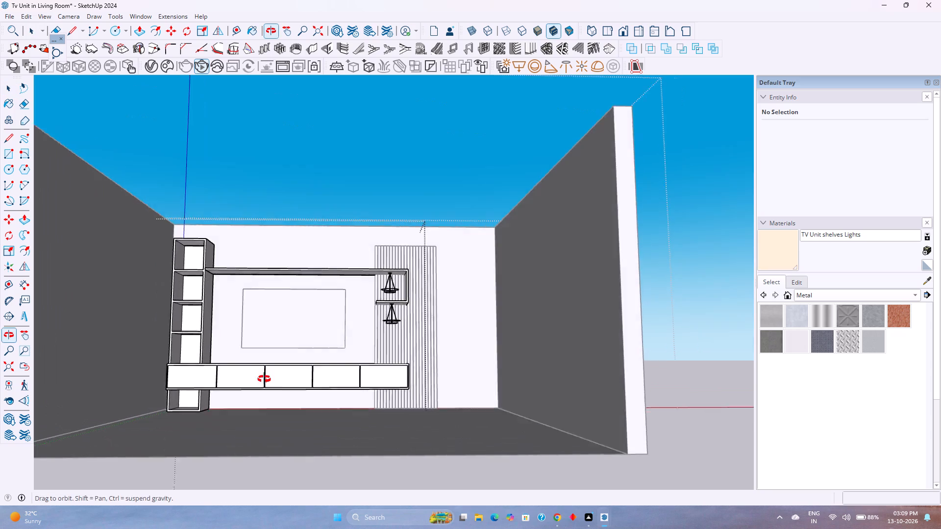
{"action": "middle_click_drag", "start_coordinate": [264, 379], "coordinate": [262, 380]}
{"action": "middle_click", "coordinate": [262, 380]}
{"action": "scroll", "coordinate": [261, 380], "scroll_direction": "up", "scroll_amount": 1}
{"action": "scroll", "coordinate": [261, 380], "scroll_direction": "down", "scroll_amount": 2}
{"action": "left_click", "coordinate": [624, 428]}
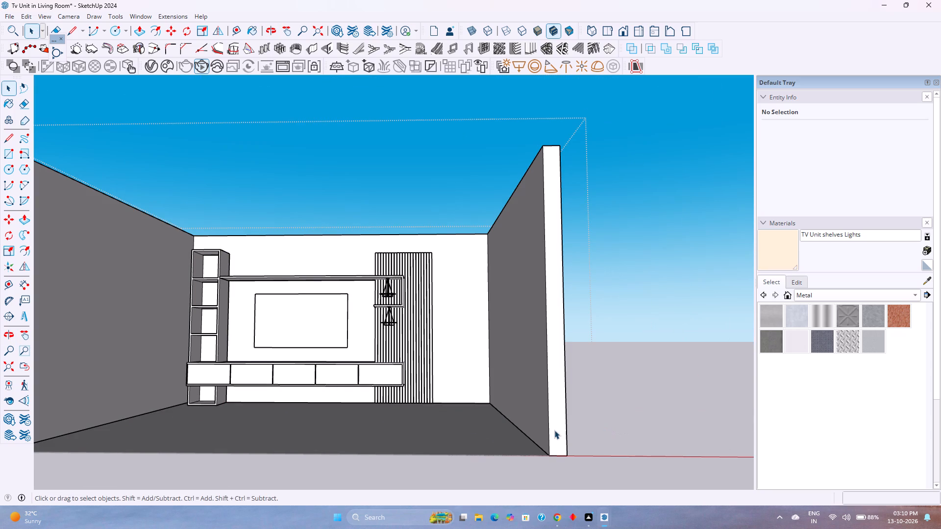
{"action": "left_click", "coordinate": [622, 28]}
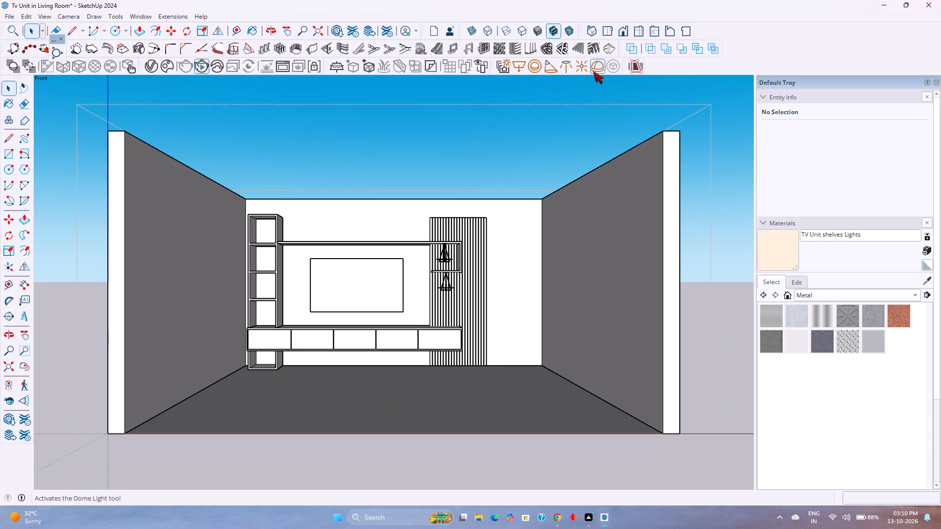
{"action": "scroll", "coordinate": [406, 236], "scroll_direction": "up", "scroll_amount": 3}
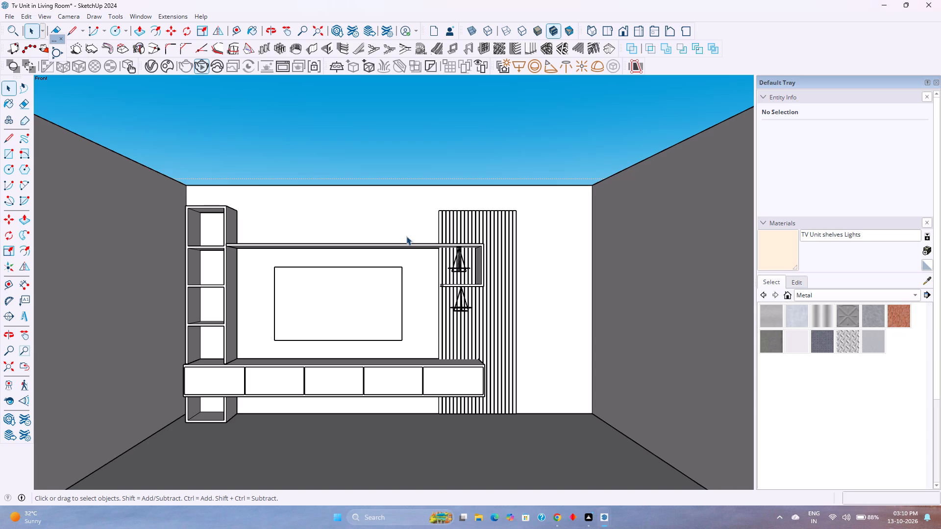
{"action": "scroll", "coordinate": [416, 377], "scroll_direction": "down", "scroll_amount": 3}
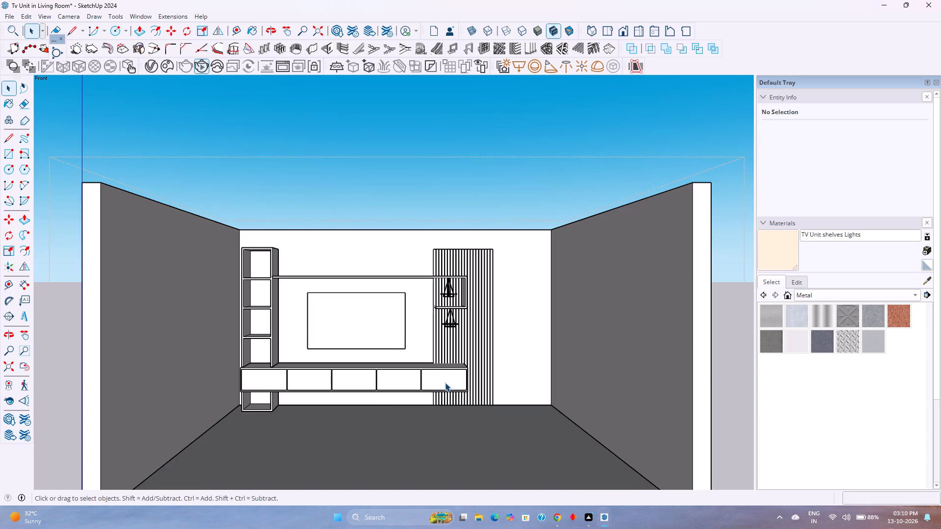
{"action": "scroll", "coordinate": [387, 400], "scroll_direction": "down", "scroll_amount": 2}
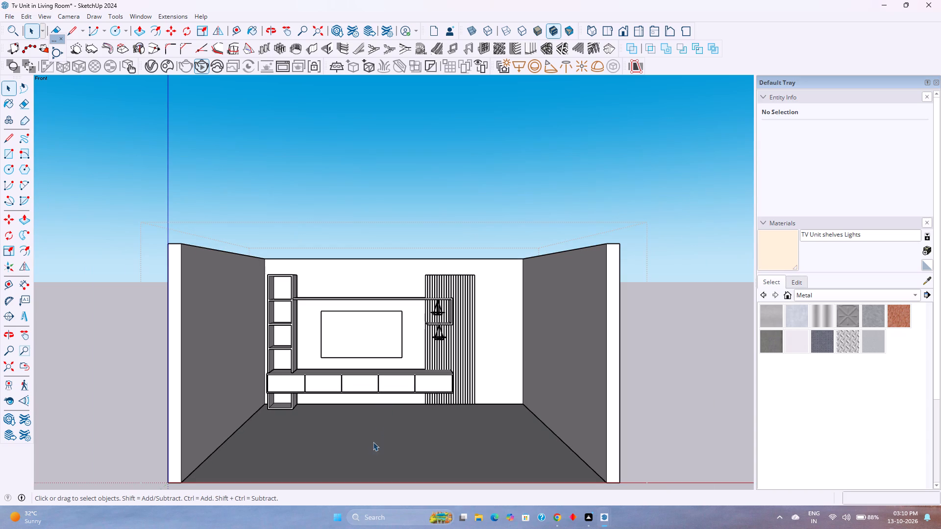
{"action": "middle_click_drag", "start_coordinate": [362, 467], "coordinate": [372, 399]}
{"action": "middle_click", "coordinate": [373, 398]}
{"action": "middle_click_drag", "start_coordinate": [376, 396], "coordinate": [383, 481]}
{"action": "middle_click", "coordinate": [383, 481]}
{"action": "left_click", "coordinate": [380, 449]}
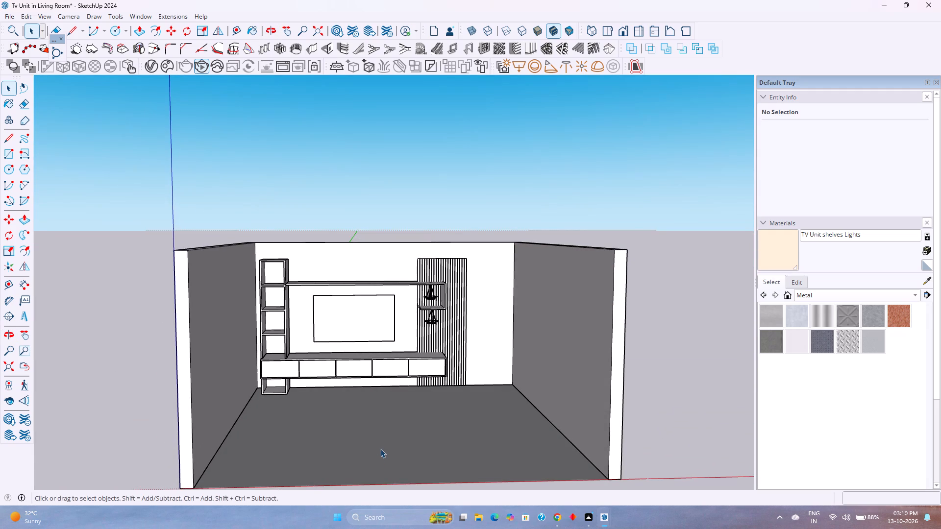
{"action": "scroll", "coordinate": [412, 435], "scroll_direction": "down", "scroll_amount": 4}
{"action": "middle_click", "coordinate": [416, 449]}
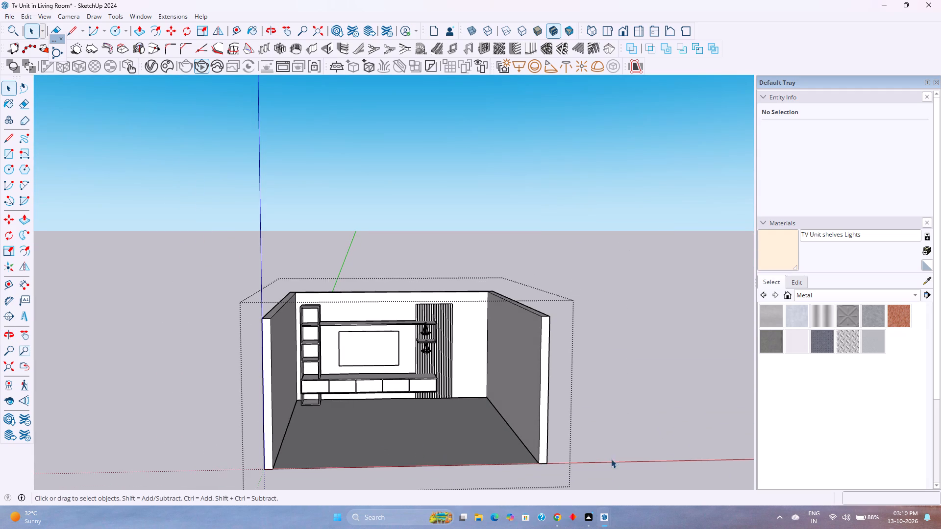
Cut the floor group and paste it inside the room's wall group, placing it at the left wall's front bottom corner.
{"action": "left_click", "coordinate": [667, 455]}
{"action": "left_click", "coordinate": [487, 452]}
{"action": "middle_click_drag", "start_coordinate": [362, 472], "coordinate": [359, 449]}
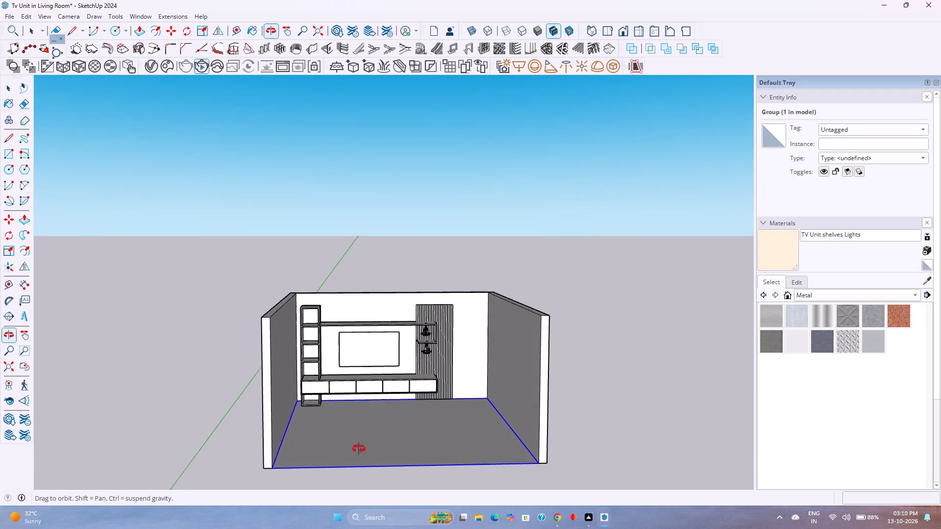
{"action": "middle_click_drag", "start_coordinate": [359, 449], "coordinate": [360, 430]}
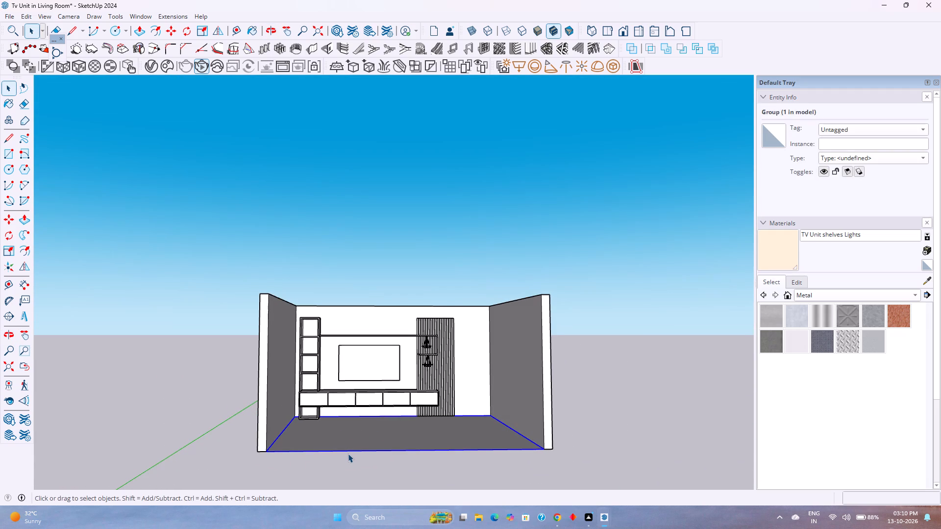
{"action": "key", "text": "ctrl+x"}
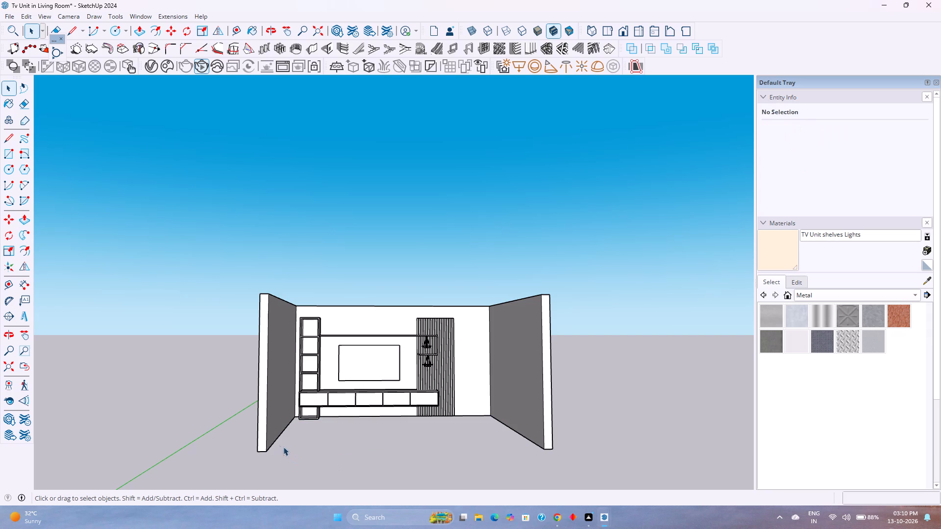
{"action": "double_click", "coordinate": [262, 434]}
{"action": "scroll", "coordinate": [262, 456], "scroll_direction": "up", "scroll_amount": 3}
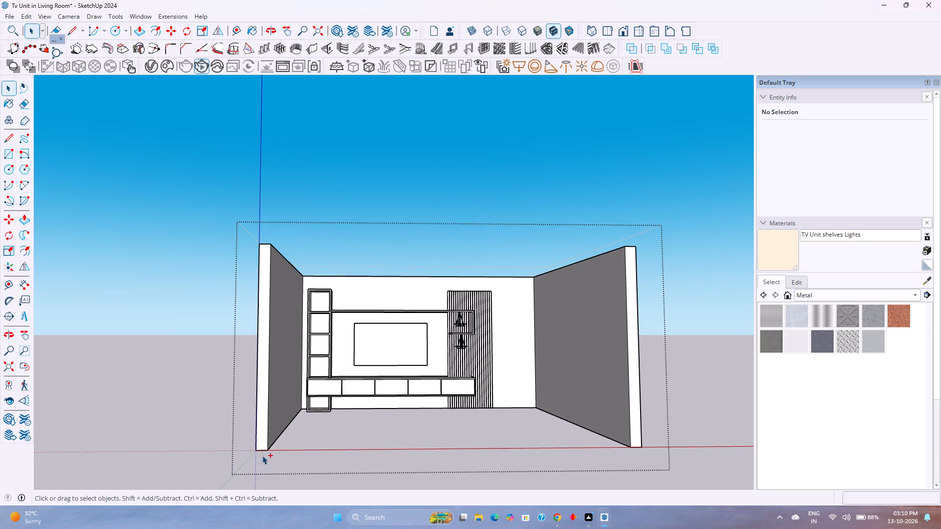
{"action": "key", "text": "ctrl+v"}
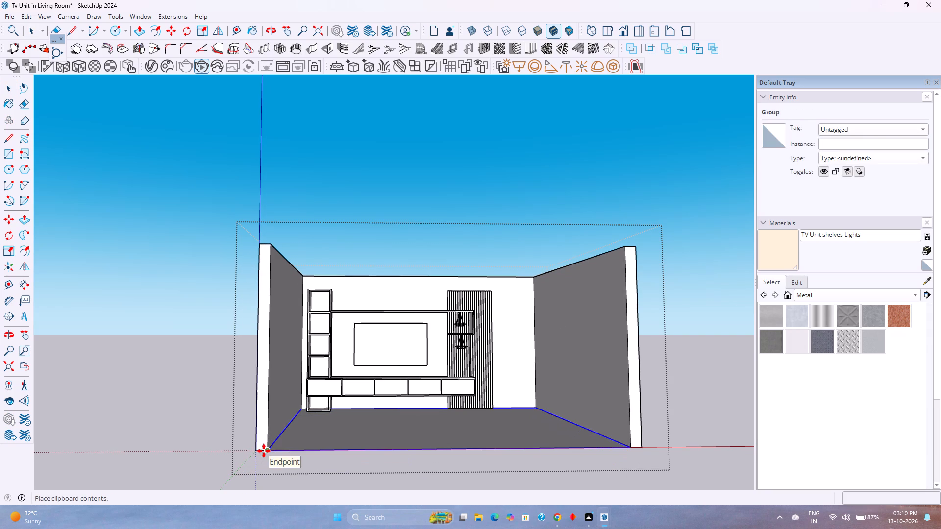
{"action": "left_click", "coordinate": [264, 451]}
{"action": "middle_click_drag", "start_coordinate": [347, 428], "coordinate": [310, 514]}
{"action": "key", "text": "space"}
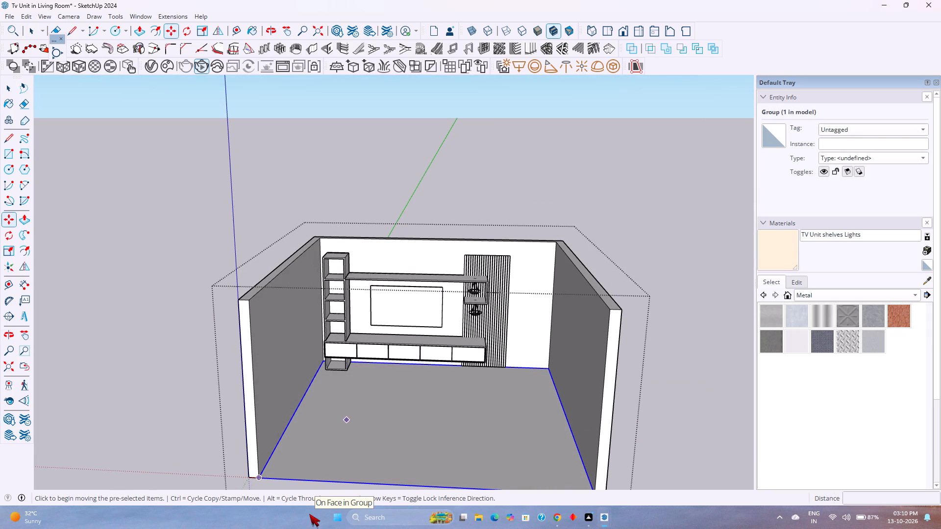
Open the floor group, push/pull its face up by 0.25 inch to give it thickness, and close the group.
{"action": "double_click", "coordinate": [344, 463]}
{"action": "middle_click_drag", "start_coordinate": [330, 466], "coordinate": [392, 397]}
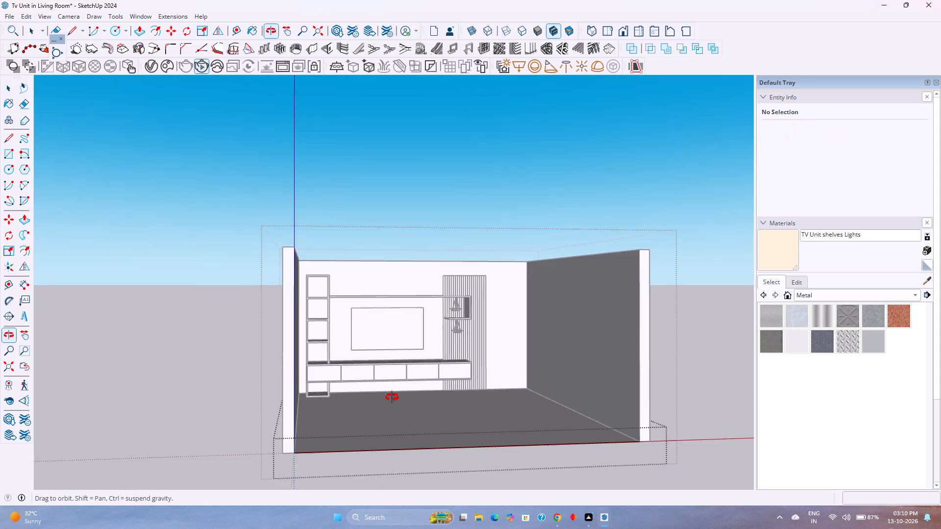
{"action": "middle_click_drag", "start_coordinate": [392, 397], "coordinate": [394, 397]}
{"action": "middle_click", "coordinate": [394, 397]}
{"action": "scroll", "coordinate": [338, 453], "scroll_direction": "up", "scroll_amount": 3}
{"action": "middle_click_drag", "start_coordinate": [337, 451], "coordinate": [267, 449]}
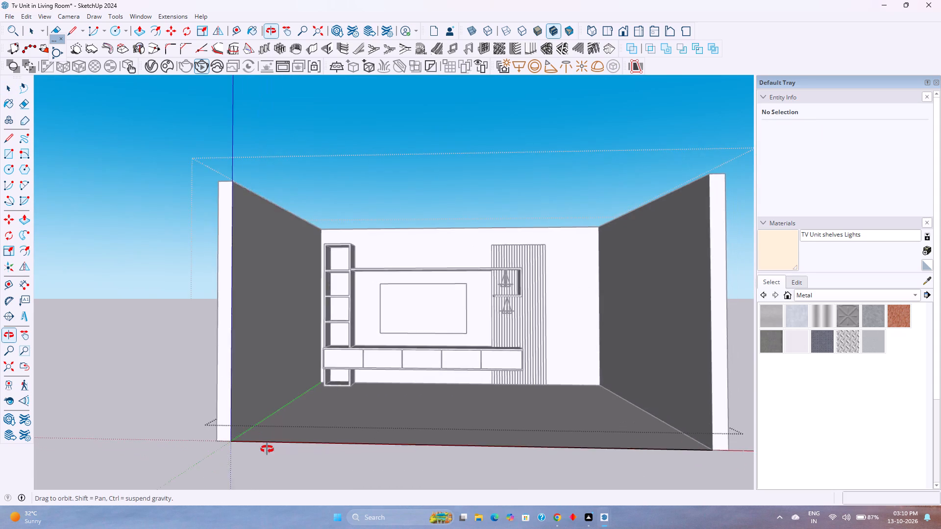
{"action": "middle_click_drag", "start_coordinate": [267, 449], "coordinate": [267, 449]}
{"action": "middle_click", "coordinate": [267, 449]}
{"action": "scroll", "coordinate": [305, 427], "scroll_direction": "up", "scroll_amount": 2}
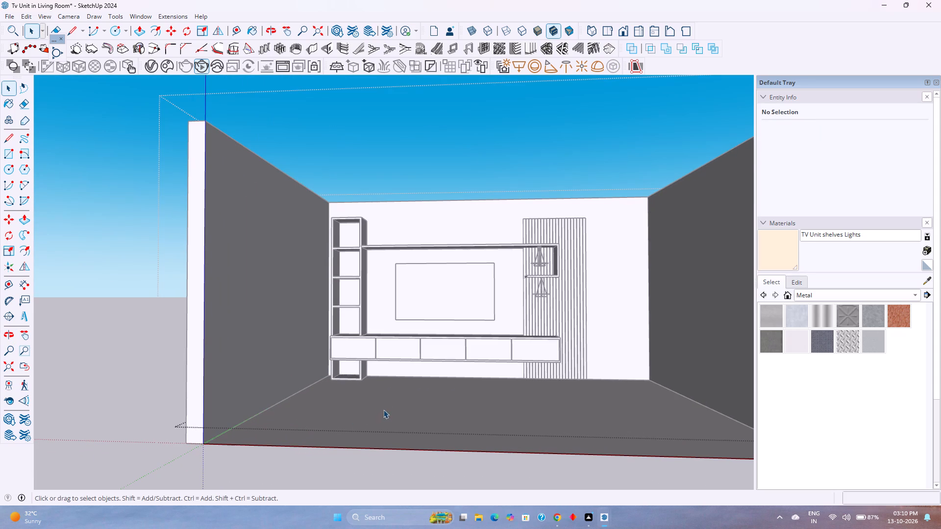
{"action": "middle_click_drag", "start_coordinate": [383, 409], "coordinate": [379, 488]}
{"action": "key", "text": "p"}
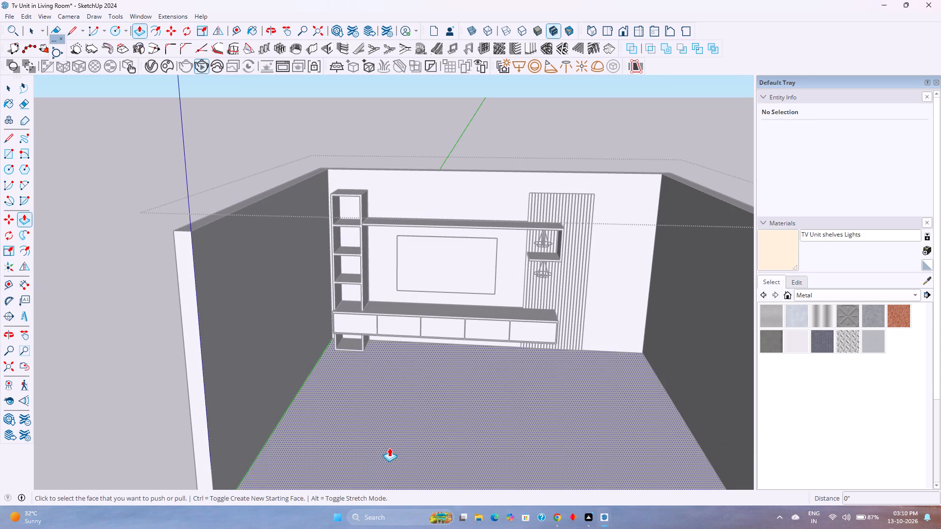
{"action": "left_click", "coordinate": [389, 448]}
{"action": "type", "text": "0.25"}
{"action": "key", "text": "Return"}
{"action": "key", "text": "space"}
{"action": "middle_click_drag", "start_coordinate": [335, 486], "coordinate": [373, 404]}
{"action": "middle_click", "coordinate": [375, 402]}
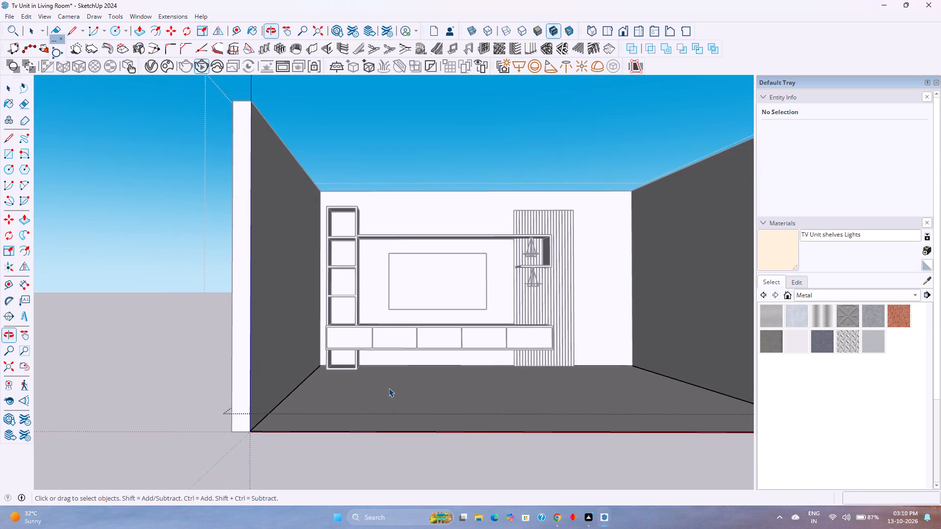
{"action": "scroll", "coordinate": [389, 388], "scroll_direction": "down", "scroll_amount": 2}
{"action": "scroll", "coordinate": [283, 426], "scroll_direction": "up", "scroll_amount": 5}
{"action": "key", "text": "Escape"}
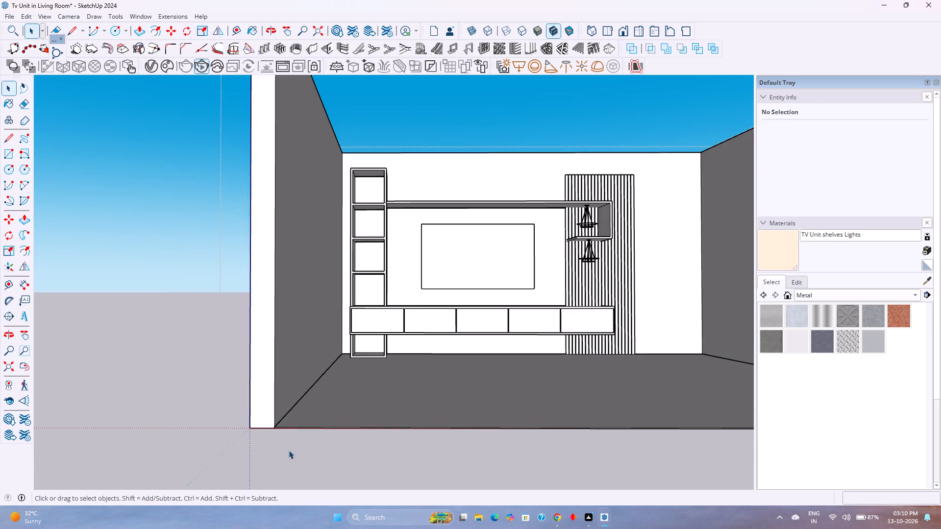
Move the floor slab down 1/4 inch so its top front corner meets the bottom corner of the left wall.
{"action": "scroll", "coordinate": [285, 433], "scroll_direction": "up", "scroll_amount": 15}
{"action": "left_click", "coordinate": [282, 416]}
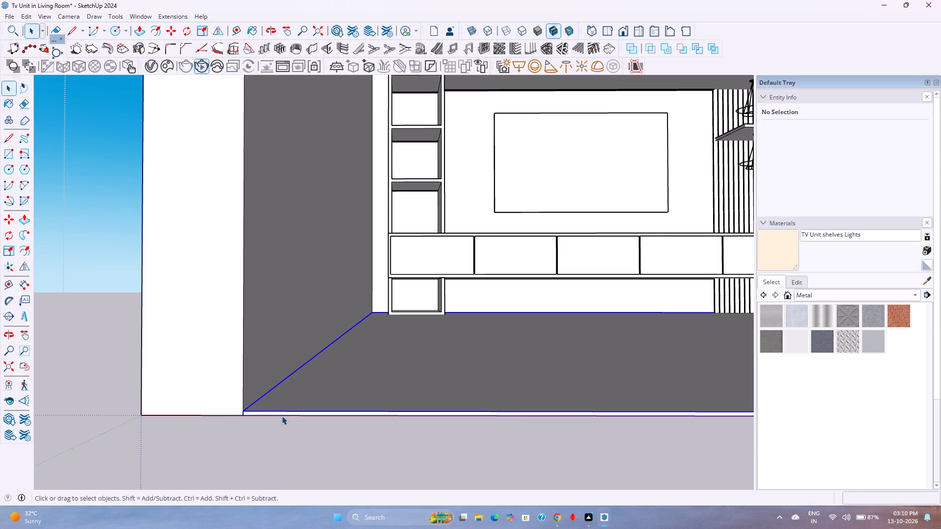
{"action": "scroll", "coordinate": [282, 416], "scroll_direction": "up", "scroll_amount": 6}
{"action": "key", "text": "m"}
{"action": "scroll", "coordinate": [244, 417], "scroll_direction": "up", "scroll_amount": 3}
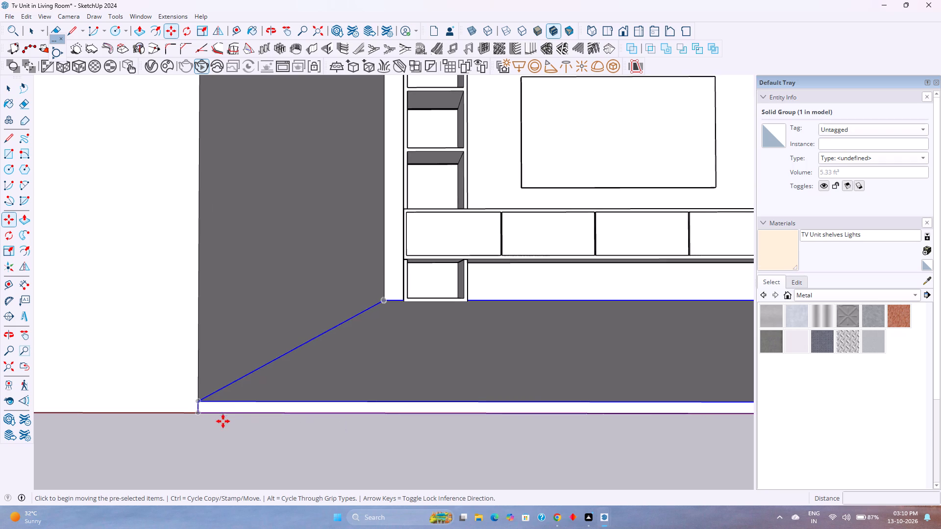
{"action": "scroll", "coordinate": [223, 421], "scroll_direction": "up", "scroll_amount": 3}
{"action": "left_click", "coordinate": [194, 396]}
{"action": "left_click", "coordinate": [194, 412]}
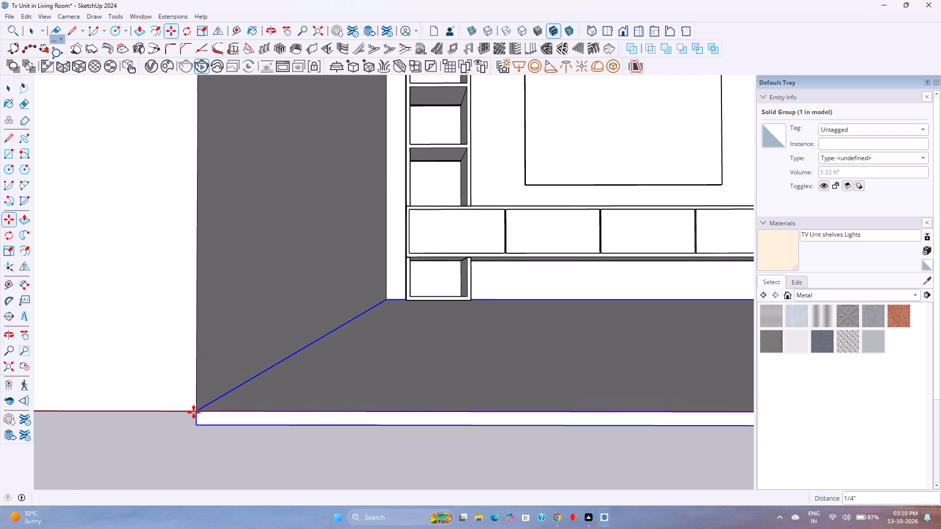
{"action": "scroll", "coordinate": [194, 412], "scroll_direction": "down", "scroll_amount": 9}
{"action": "key", "text": "space"}
{"action": "scroll", "coordinate": [194, 412], "scroll_direction": "down", "scroll_amount": 8}
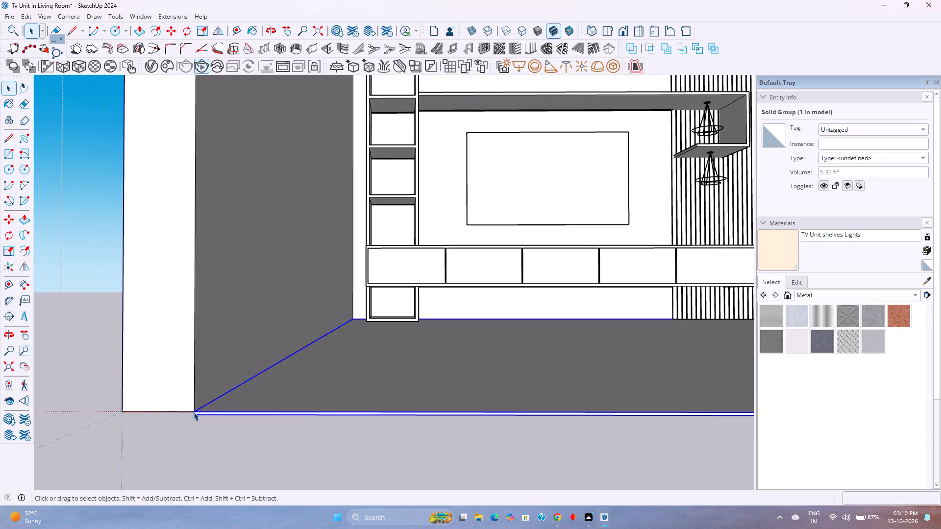
{"action": "scroll", "coordinate": [194, 412], "scroll_direction": "down", "scroll_amount": 14}
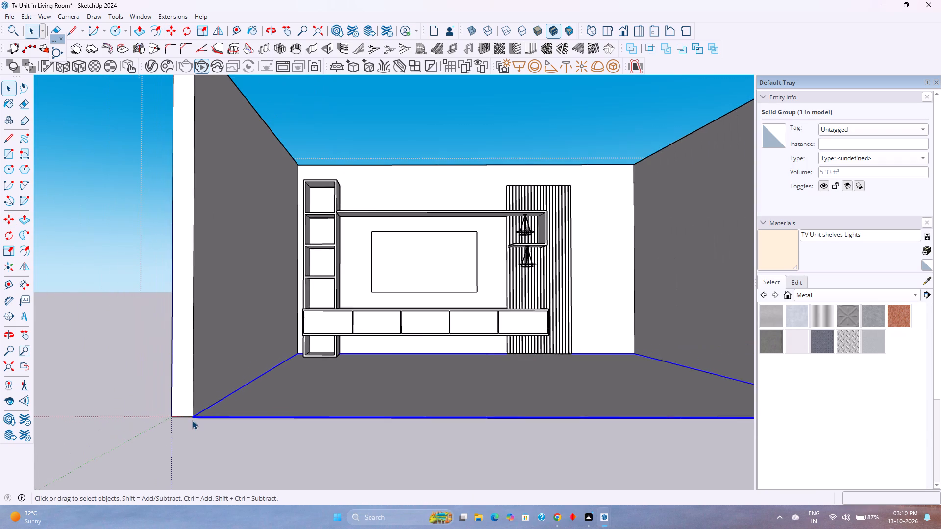
{"action": "scroll", "coordinate": [192, 421], "scroll_direction": "down", "scroll_amount": 2}
Select all the connected wall geometry, move it down 1/4 inch to the underside of the floor slab, and close the group.
{"action": "left_click", "coordinate": [190, 402]}
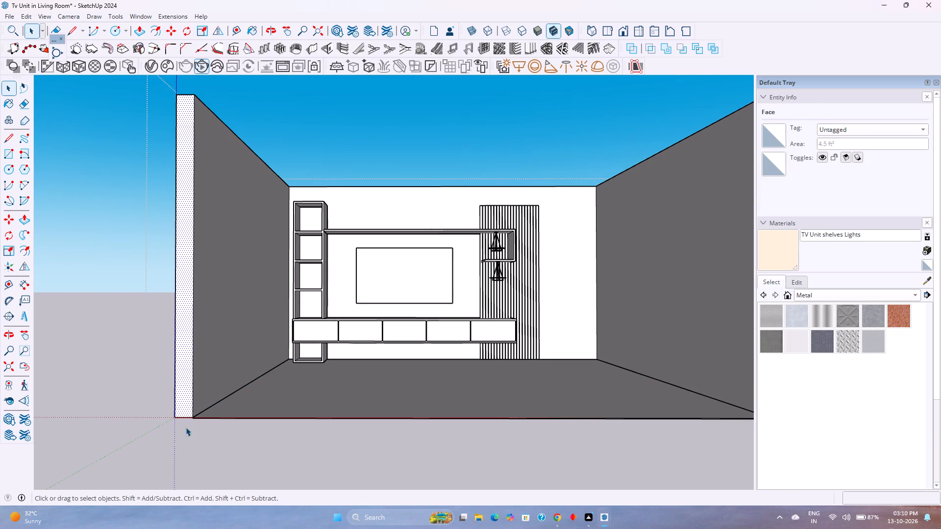
{"action": "triple_click", "coordinate": [190, 401]}
{"action": "left_click", "coordinate": [190, 401]}
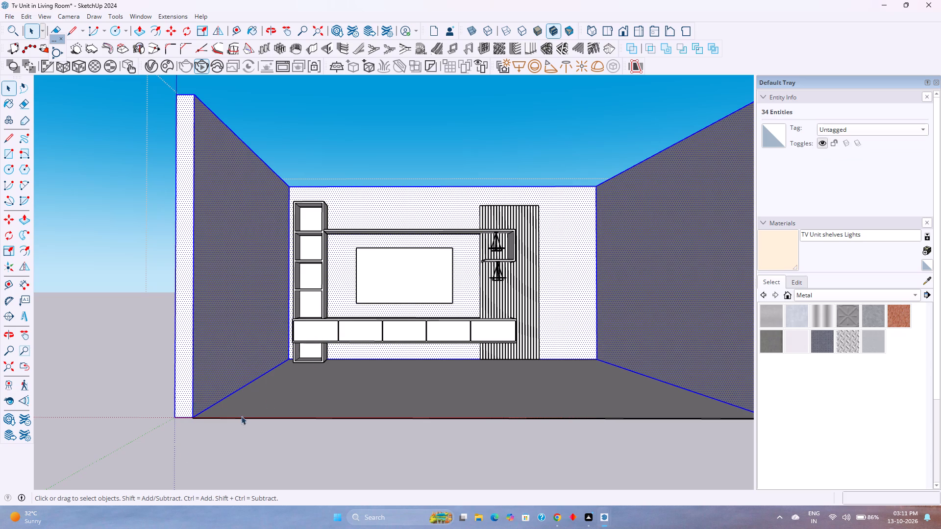
{"action": "scroll", "coordinate": [223, 431], "scroll_direction": "down", "scroll_amount": 4}
{"action": "middle_click_drag", "start_coordinate": [223, 432], "coordinate": [268, 481]}
{"action": "middle_click_drag", "start_coordinate": [297, 405], "coordinate": [297, 401]}
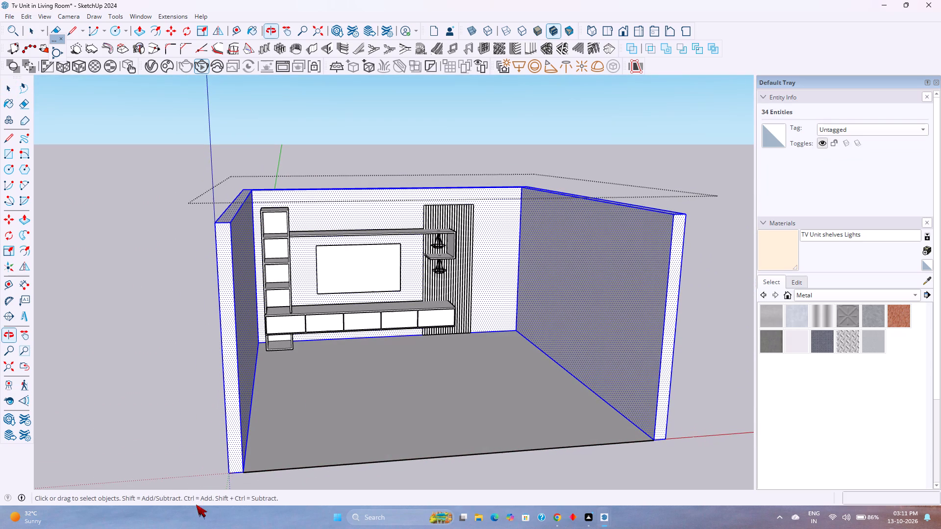
{"action": "middle_click_drag", "start_coordinate": [196, 505], "coordinate": [147, 470]}
{"action": "middle_click", "coordinate": [147, 470]}
{"action": "middle_click_drag", "start_coordinate": [275, 409], "coordinate": [241, 353]}
{"action": "middle_click", "coordinate": [241, 353]}
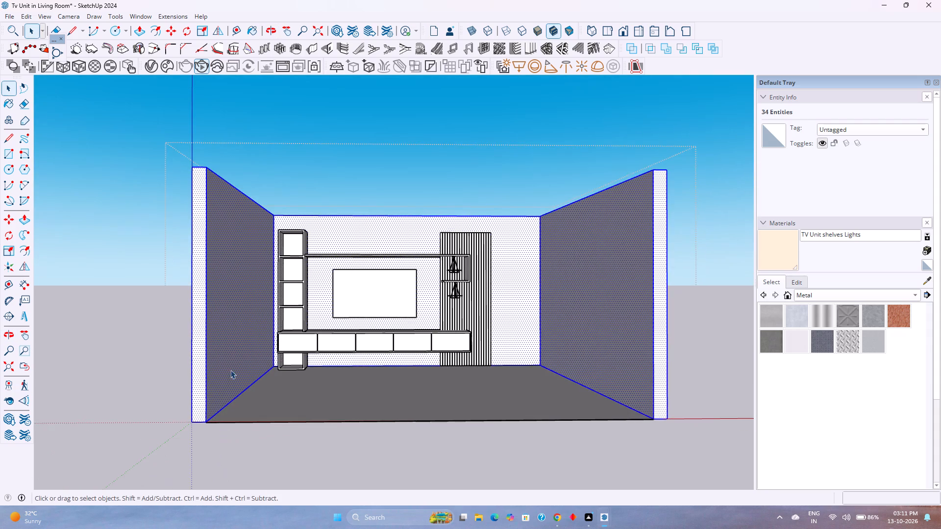
{"action": "scroll", "coordinate": [214, 416], "scroll_direction": "up", "scroll_amount": 15}
{"action": "middle_click_drag", "start_coordinate": [203, 431], "coordinate": [224, 396]}
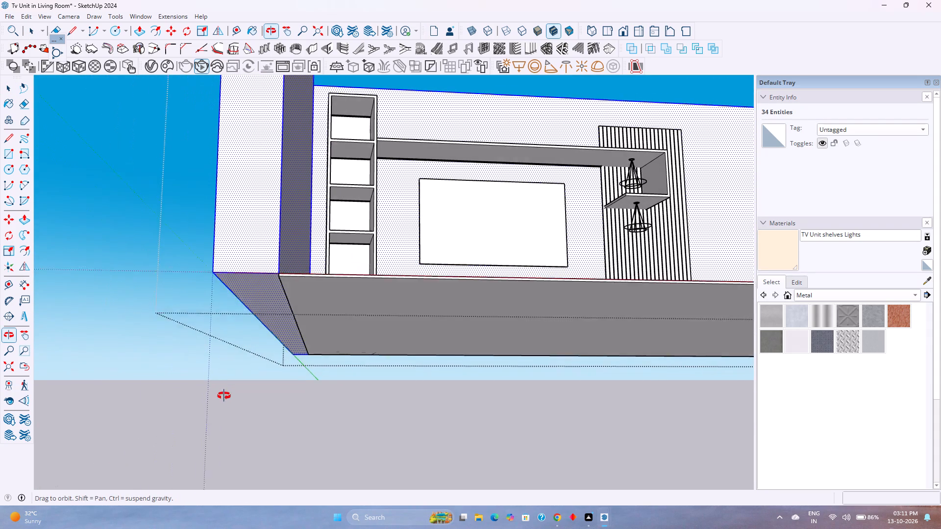
{"action": "middle_click_drag", "start_coordinate": [224, 396], "coordinate": [224, 397]}
{"action": "key", "text": "m"}
{"action": "scroll", "coordinate": [281, 294], "scroll_direction": "up", "scroll_amount": 8}
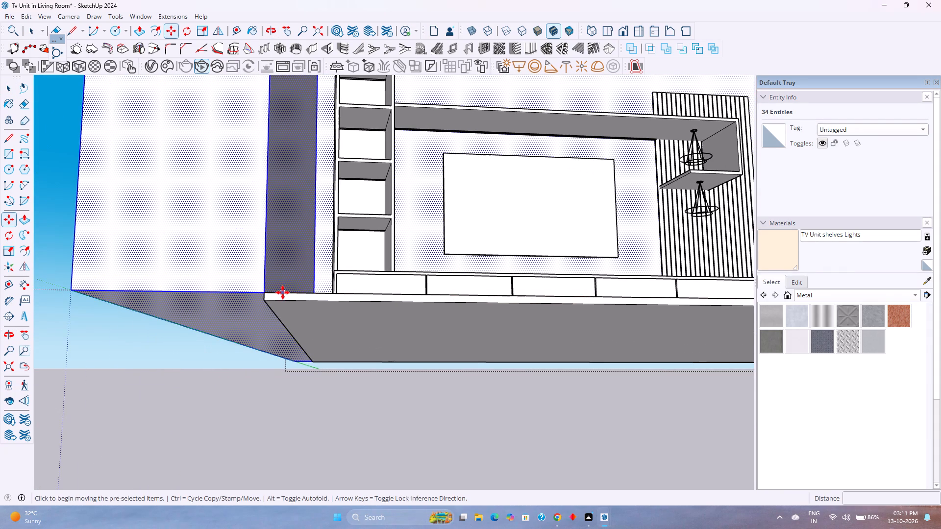
{"action": "left_click", "coordinate": [264, 290]}
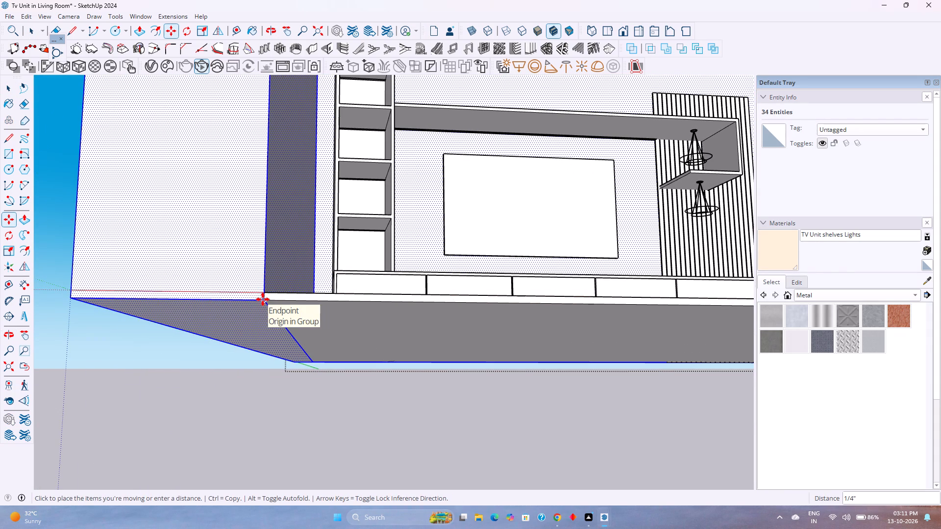
{"action": "left_click", "coordinate": [263, 299]}
{"action": "scroll", "coordinate": [234, 329], "scroll_direction": "down", "scroll_amount": 2}
{"action": "middle_click_drag", "start_coordinate": [234, 329], "coordinate": [223, 395]}
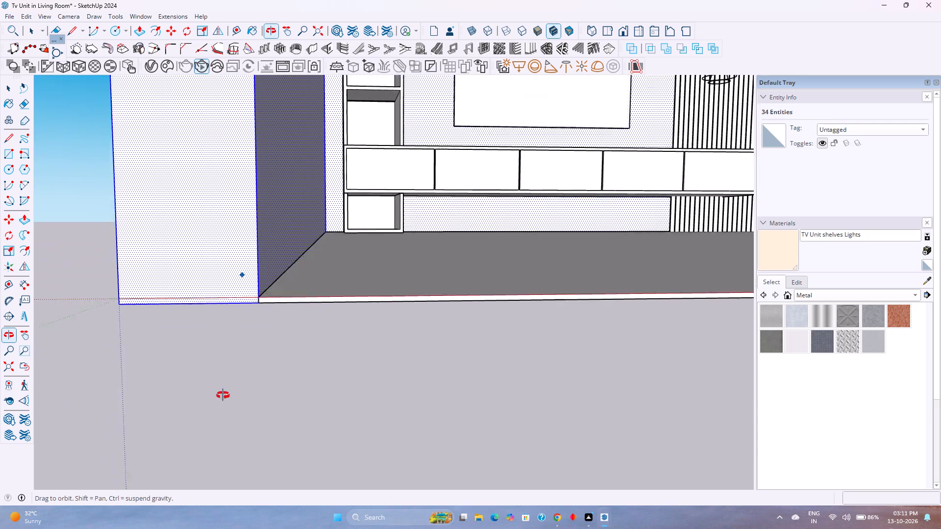
{"action": "middle_click_drag", "start_coordinate": [223, 395], "coordinate": [177, 435]}
{"action": "key", "text": "space"}
{"action": "scroll", "coordinate": [216, 385], "scroll_direction": "down", "scroll_amount": 8}
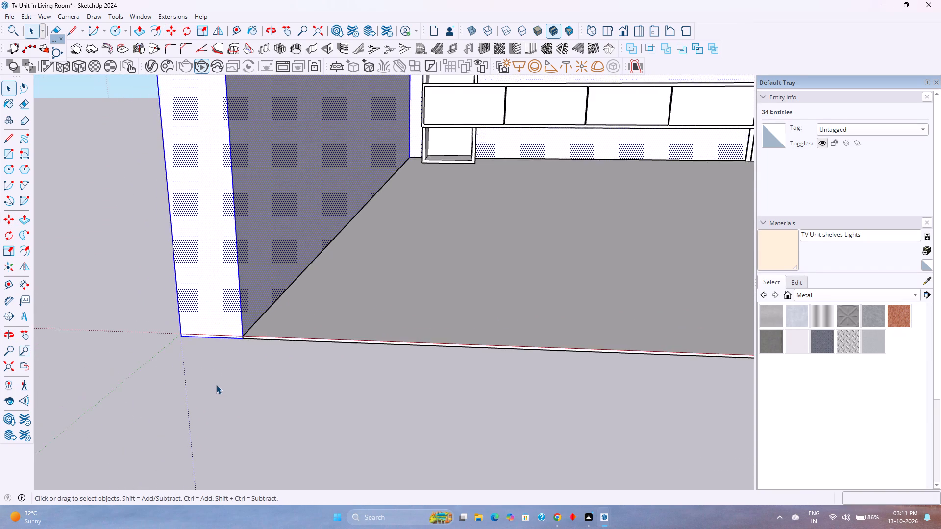
{"action": "scroll", "coordinate": [216, 385], "scroll_direction": "down", "scroll_amount": 20}
{"action": "scroll", "coordinate": [216, 385], "scroll_direction": "down", "scroll_amount": 2}
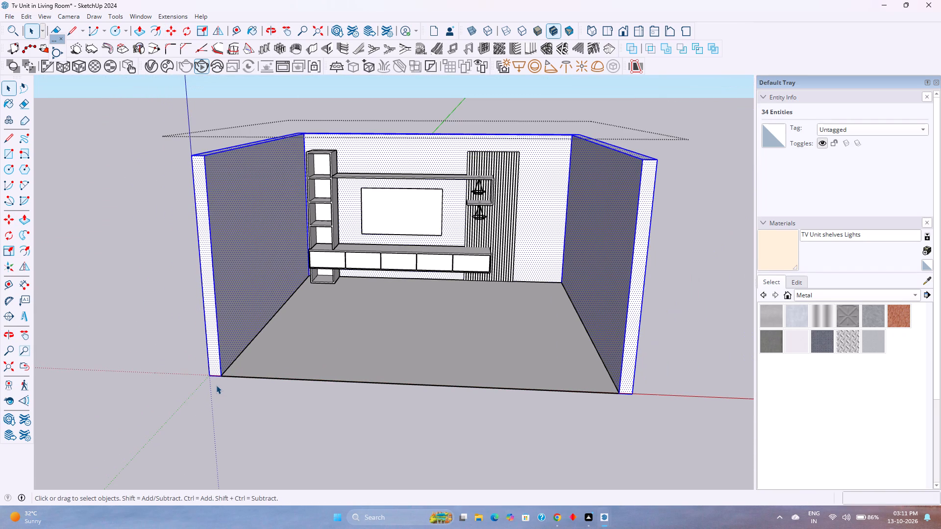
{"action": "key", "text": "Escape"}
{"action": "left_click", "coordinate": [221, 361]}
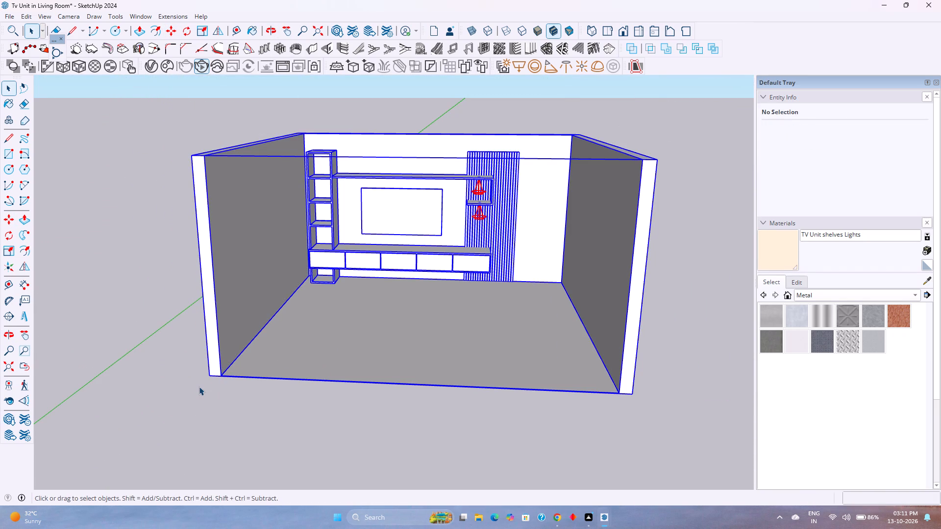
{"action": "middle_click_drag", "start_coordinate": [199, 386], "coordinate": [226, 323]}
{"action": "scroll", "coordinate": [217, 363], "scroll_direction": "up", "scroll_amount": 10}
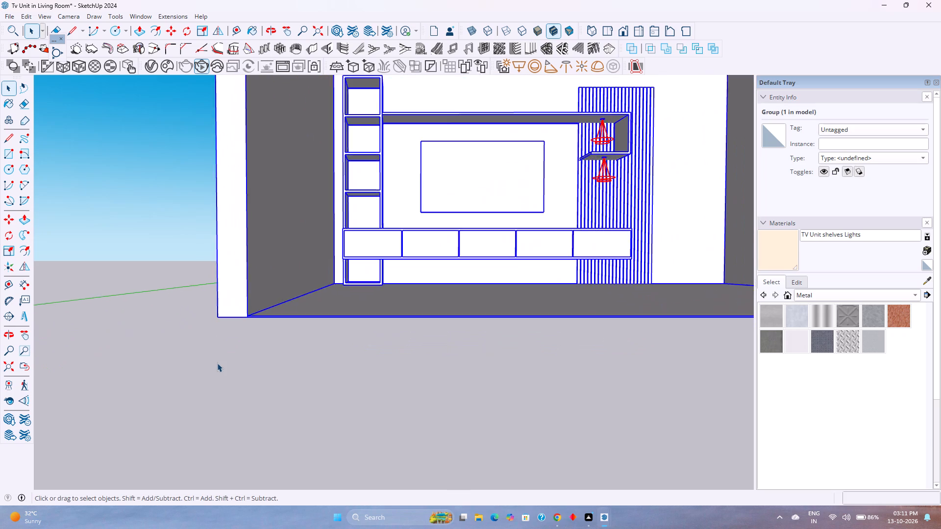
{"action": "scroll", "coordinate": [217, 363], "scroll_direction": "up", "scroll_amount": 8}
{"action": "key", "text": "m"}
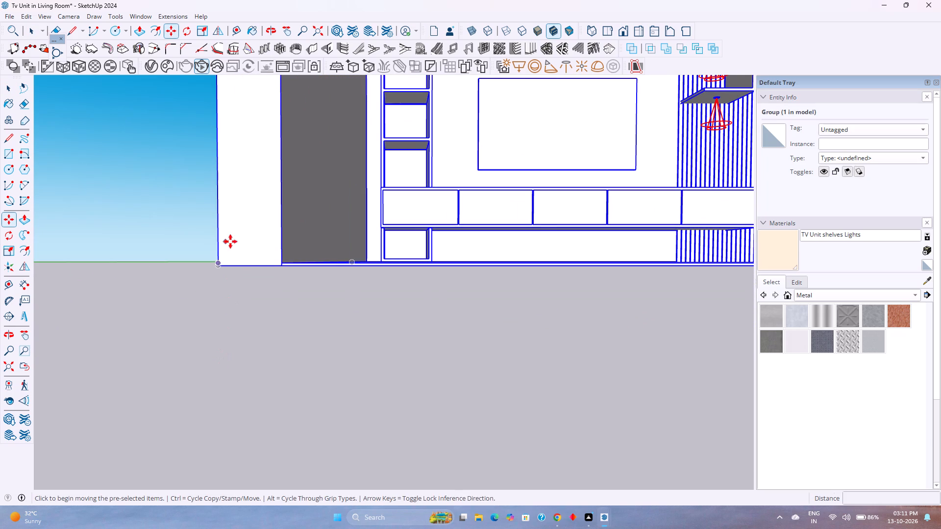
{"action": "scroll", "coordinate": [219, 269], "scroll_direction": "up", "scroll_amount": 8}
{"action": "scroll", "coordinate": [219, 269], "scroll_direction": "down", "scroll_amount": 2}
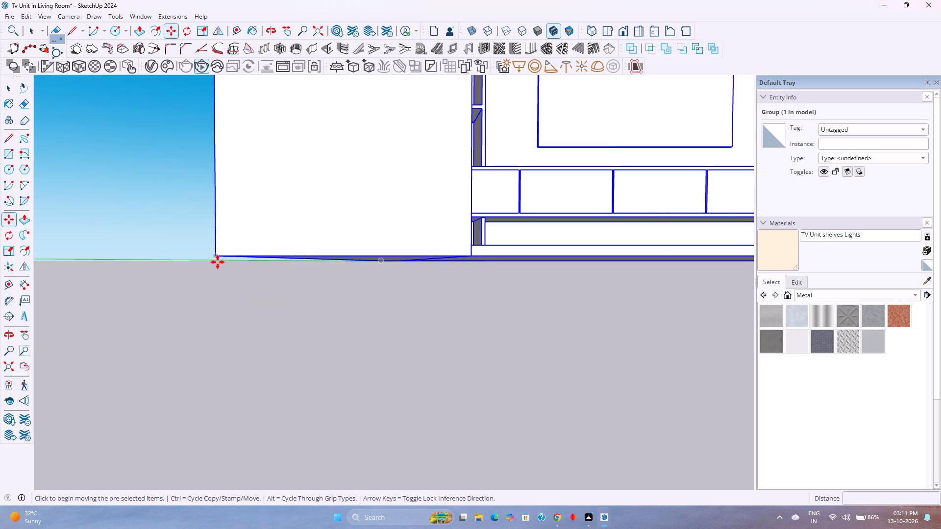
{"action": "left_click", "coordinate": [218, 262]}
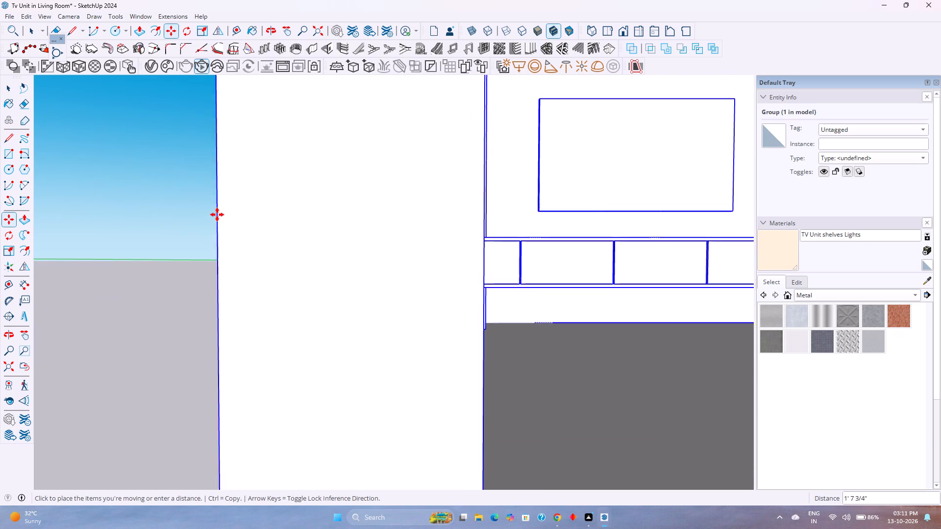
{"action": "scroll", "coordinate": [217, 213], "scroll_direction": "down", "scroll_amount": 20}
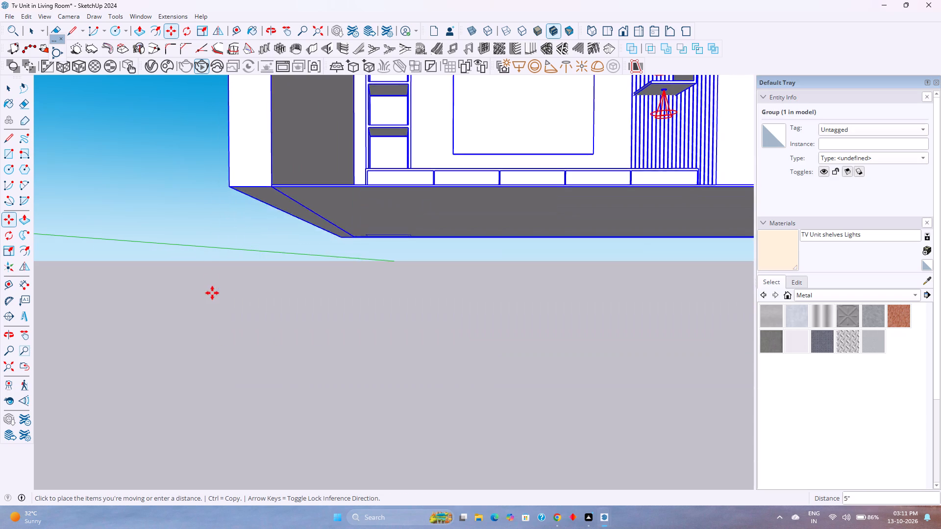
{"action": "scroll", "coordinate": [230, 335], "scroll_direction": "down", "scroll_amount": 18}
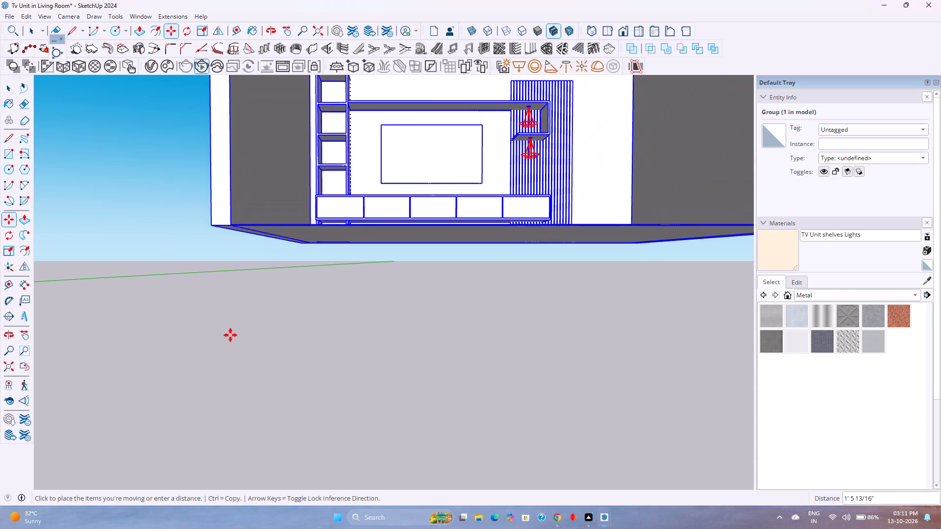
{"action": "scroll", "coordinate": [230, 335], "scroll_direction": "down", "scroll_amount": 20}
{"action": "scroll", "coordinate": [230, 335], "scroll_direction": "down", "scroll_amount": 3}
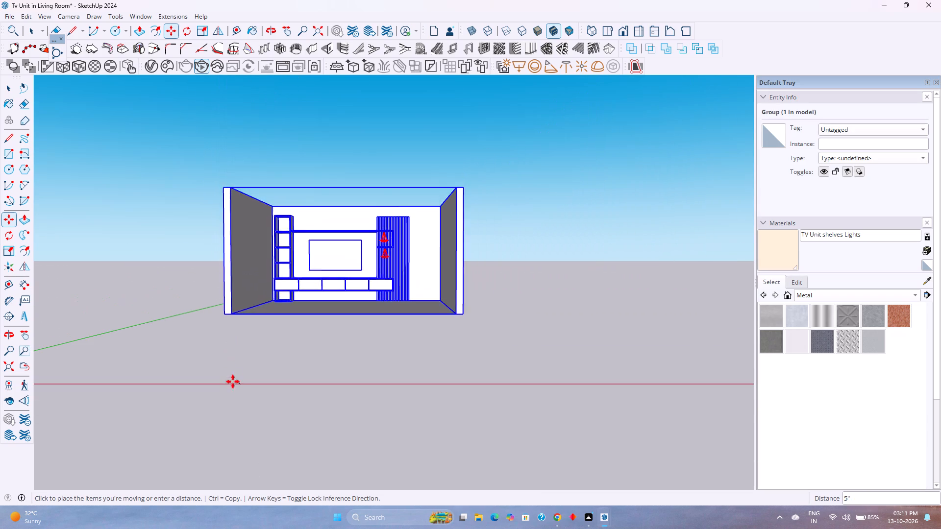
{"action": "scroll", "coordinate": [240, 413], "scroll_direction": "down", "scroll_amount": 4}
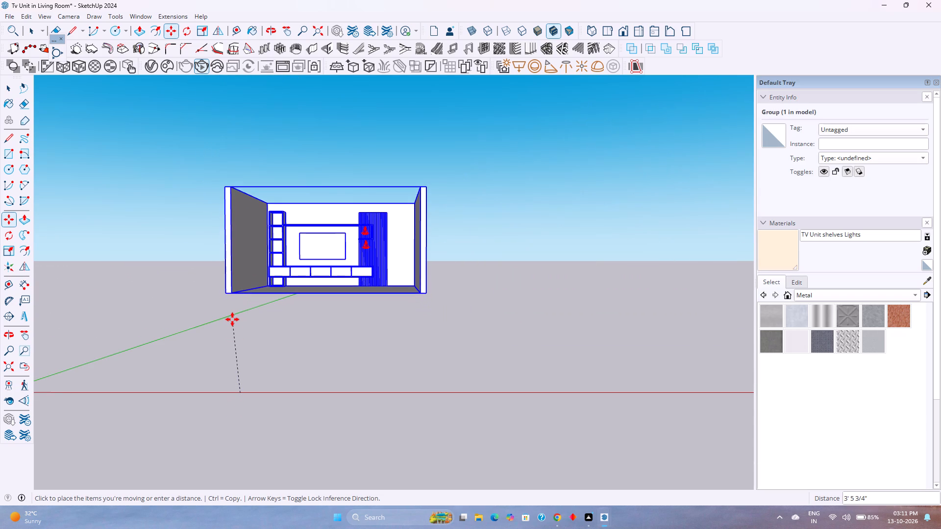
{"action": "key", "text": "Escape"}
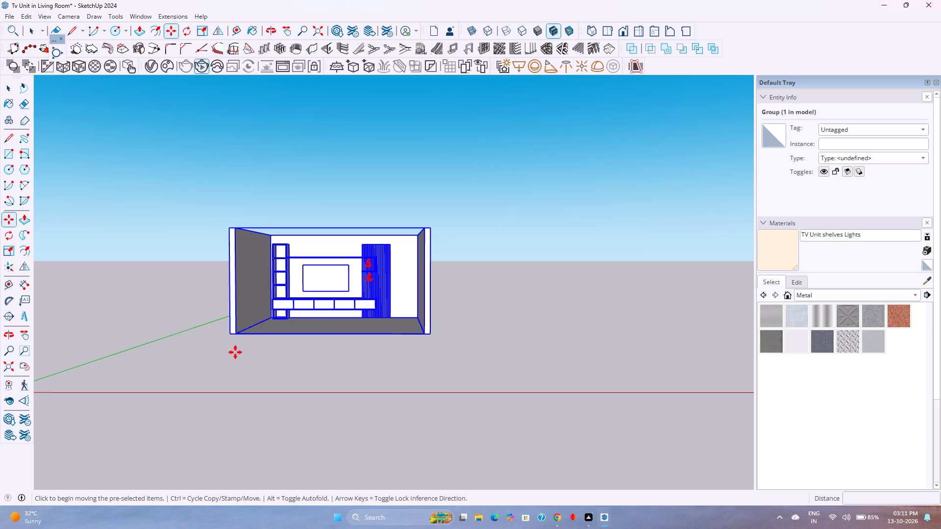
Move the selected room group, including the TV unit, up 0.25 inch along the blue axis, and clear the selection.
{"action": "scroll", "coordinate": [235, 352], "scroll_direction": "down", "scroll_amount": 1}
{"action": "middle_click_drag", "start_coordinate": [235, 352], "coordinate": [252, 302]}
{"action": "middle_click_drag", "start_coordinate": [249, 313], "coordinate": [268, 366]}
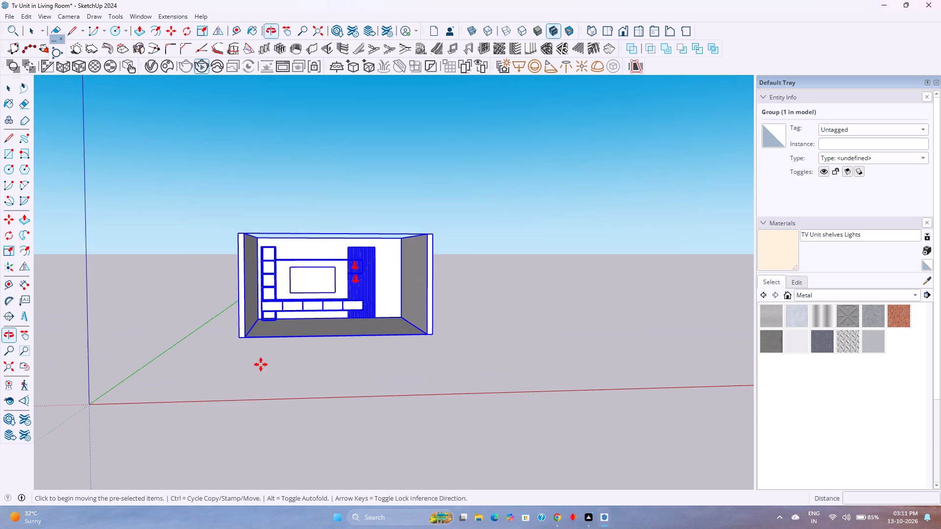
{"action": "scroll", "coordinate": [248, 349], "scroll_direction": "up", "scroll_amount": 3}
{"action": "left_click", "coordinate": [241, 337]}
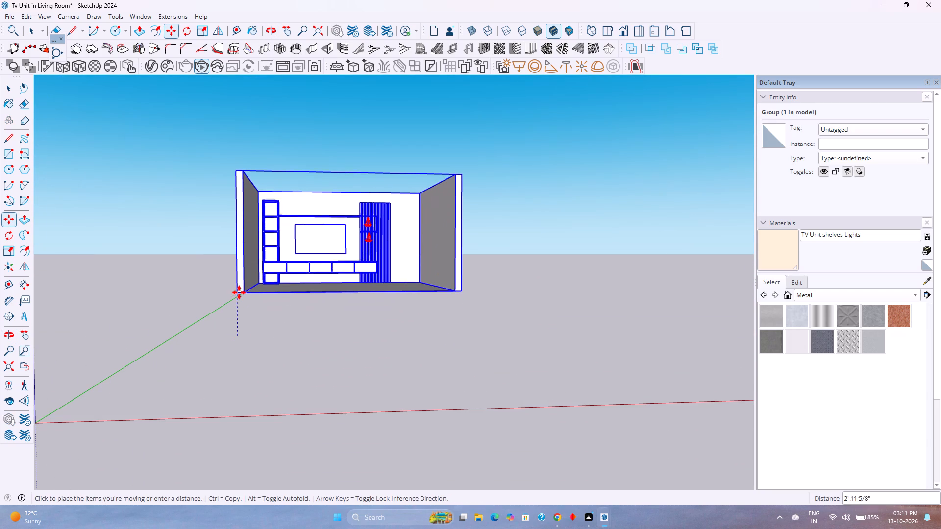
{"action": "key", "text": "Up"}
{"action": "type", "text": "0.25"}
{"action": "key", "text": "Return"}
{"action": "key", "text": "space"}
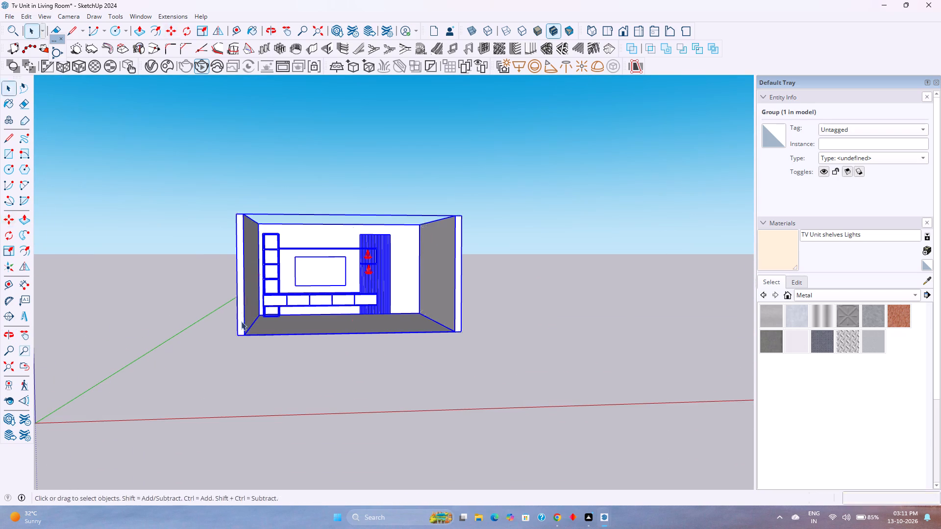
{"action": "left_click", "coordinate": [292, 399]}
Examine the room from below and from the front, checking how the floor slab meets the walls.
{"action": "middle_click_drag", "start_coordinate": [321, 375], "coordinate": [318, 368]}
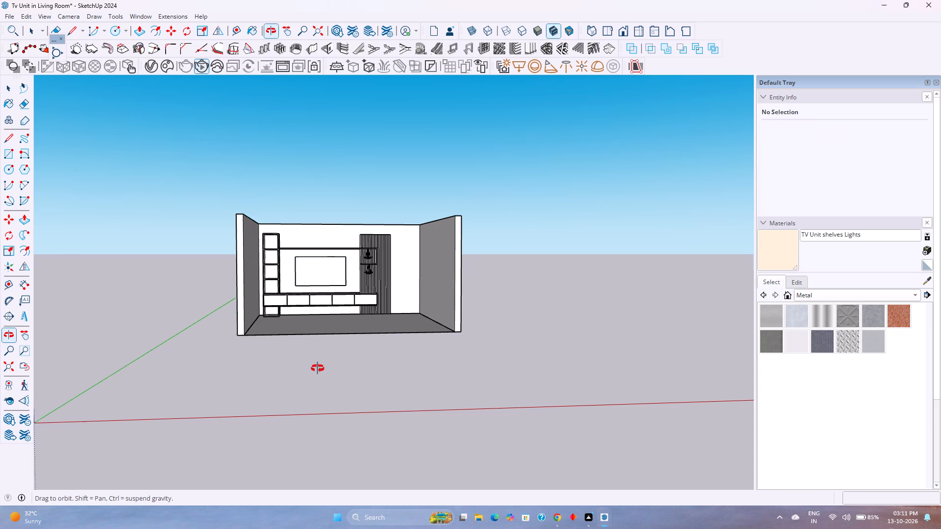
{"action": "middle_click_drag", "start_coordinate": [318, 368], "coordinate": [315, 345]}
{"action": "middle_click", "coordinate": [315, 344]}
{"action": "middle_click_drag", "start_coordinate": [315, 339], "coordinate": [315, 324]}
{"action": "scroll", "coordinate": [316, 323], "scroll_direction": "up", "scroll_amount": 1}
{"action": "middle_click_drag", "start_coordinate": [317, 323], "coordinate": [313, 288]}
{"action": "middle_click", "coordinate": [313, 288]}
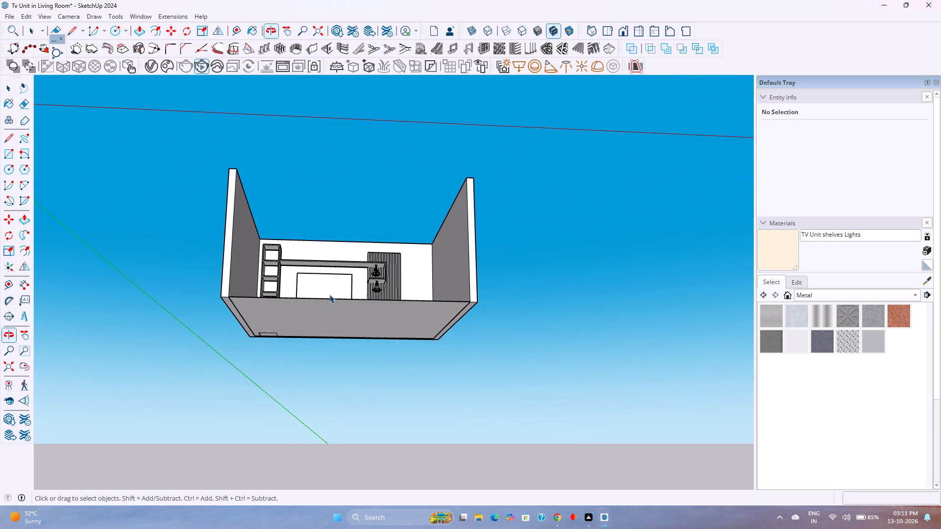
{"action": "scroll", "coordinate": [371, 315], "scroll_direction": "up", "scroll_amount": 10}
{"action": "middle_click_drag", "start_coordinate": [347, 350], "coordinate": [288, 396]}
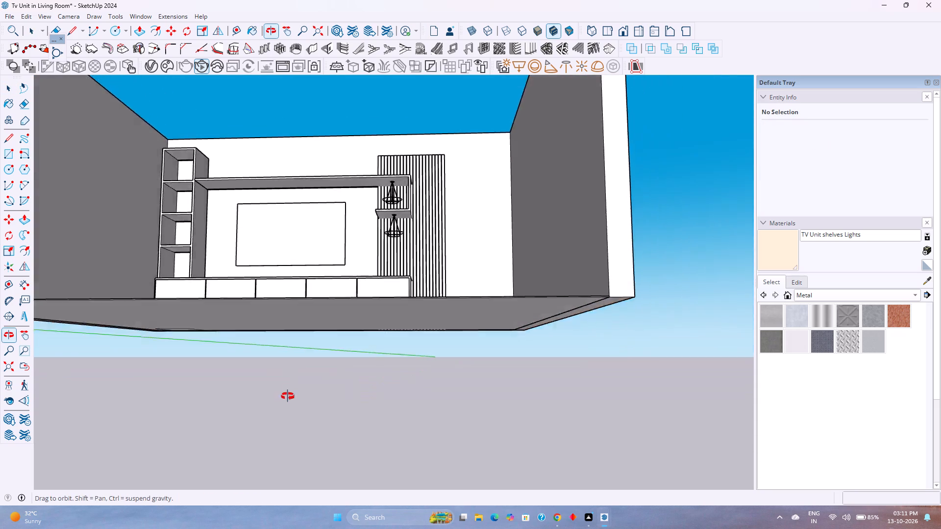
{"action": "middle_click_drag", "start_coordinate": [288, 396], "coordinate": [281, 495]}
Open the room group and select the floor slab group inside it.
{"action": "double_click", "coordinate": [271, 412]}
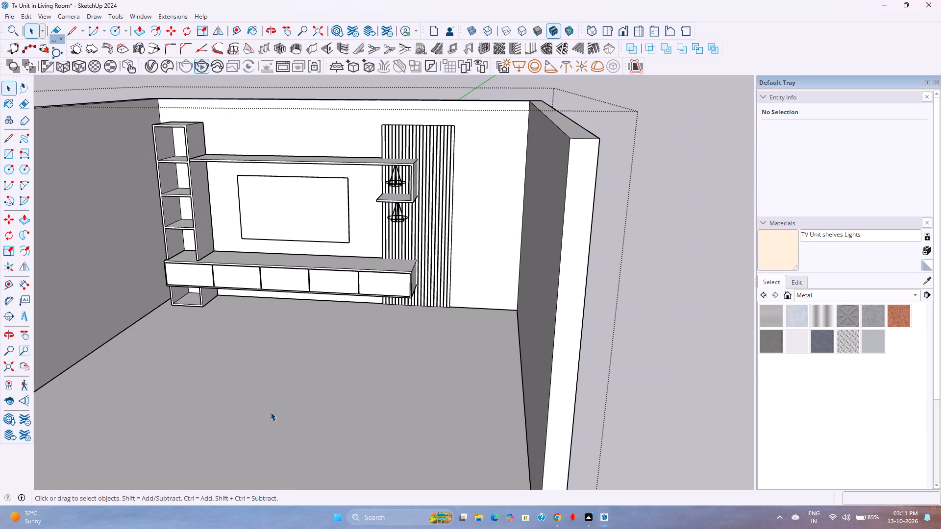
{"action": "left_click", "coordinate": [271, 412]}
{"action": "middle_click_drag", "start_coordinate": [271, 412], "coordinate": [338, 383]}
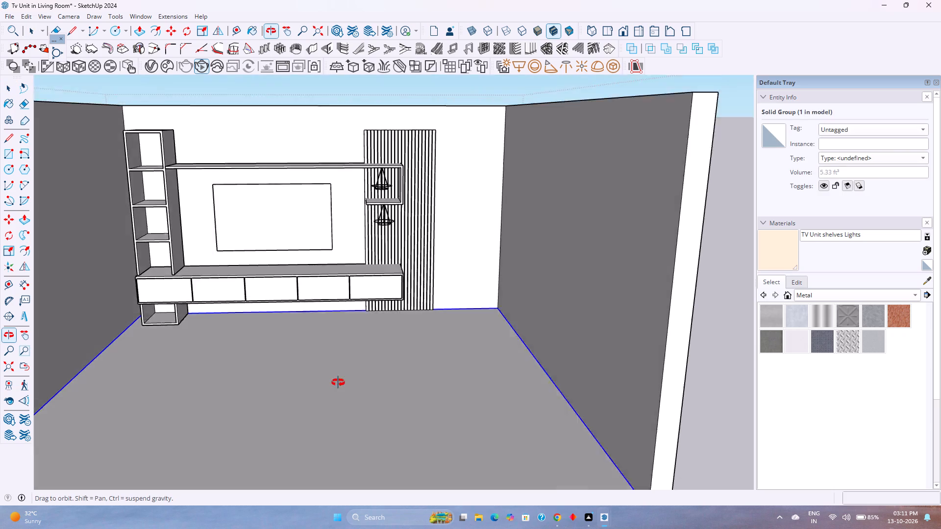
{"action": "middle_click_drag", "start_coordinate": [338, 383], "coordinate": [342, 374]}
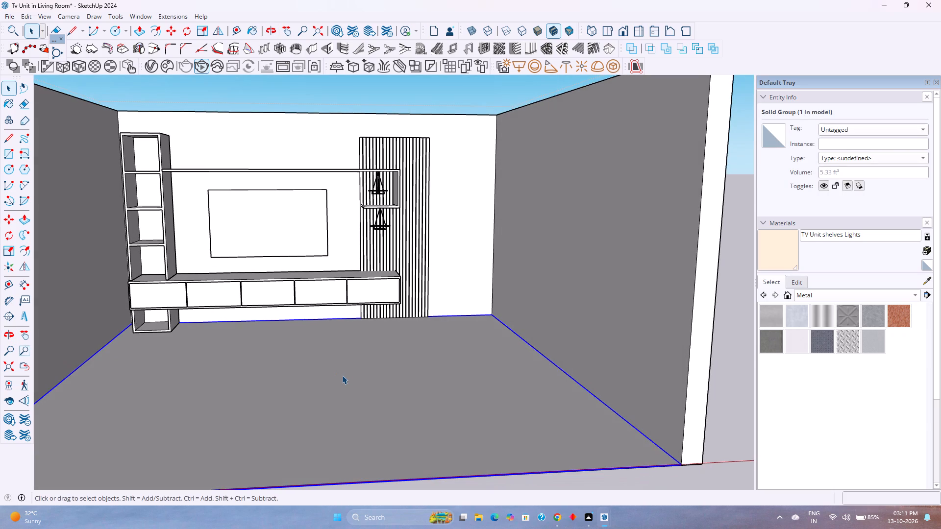
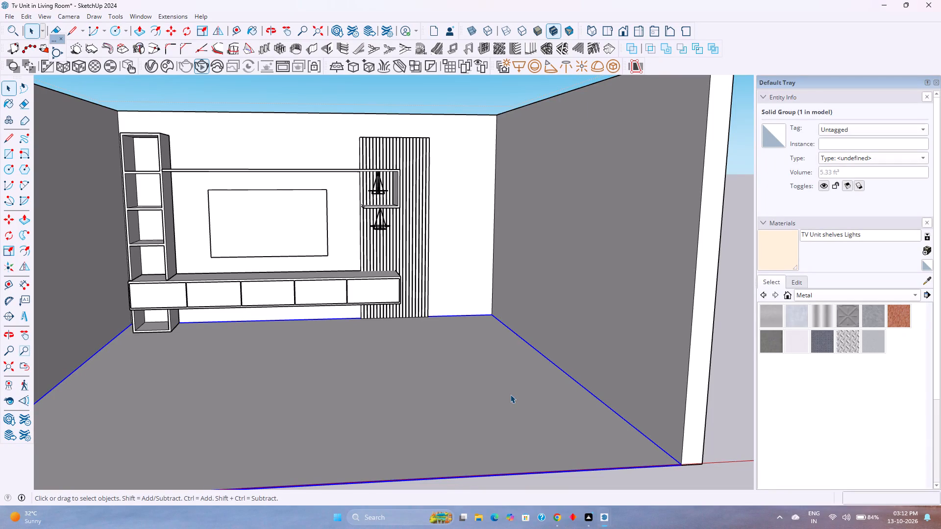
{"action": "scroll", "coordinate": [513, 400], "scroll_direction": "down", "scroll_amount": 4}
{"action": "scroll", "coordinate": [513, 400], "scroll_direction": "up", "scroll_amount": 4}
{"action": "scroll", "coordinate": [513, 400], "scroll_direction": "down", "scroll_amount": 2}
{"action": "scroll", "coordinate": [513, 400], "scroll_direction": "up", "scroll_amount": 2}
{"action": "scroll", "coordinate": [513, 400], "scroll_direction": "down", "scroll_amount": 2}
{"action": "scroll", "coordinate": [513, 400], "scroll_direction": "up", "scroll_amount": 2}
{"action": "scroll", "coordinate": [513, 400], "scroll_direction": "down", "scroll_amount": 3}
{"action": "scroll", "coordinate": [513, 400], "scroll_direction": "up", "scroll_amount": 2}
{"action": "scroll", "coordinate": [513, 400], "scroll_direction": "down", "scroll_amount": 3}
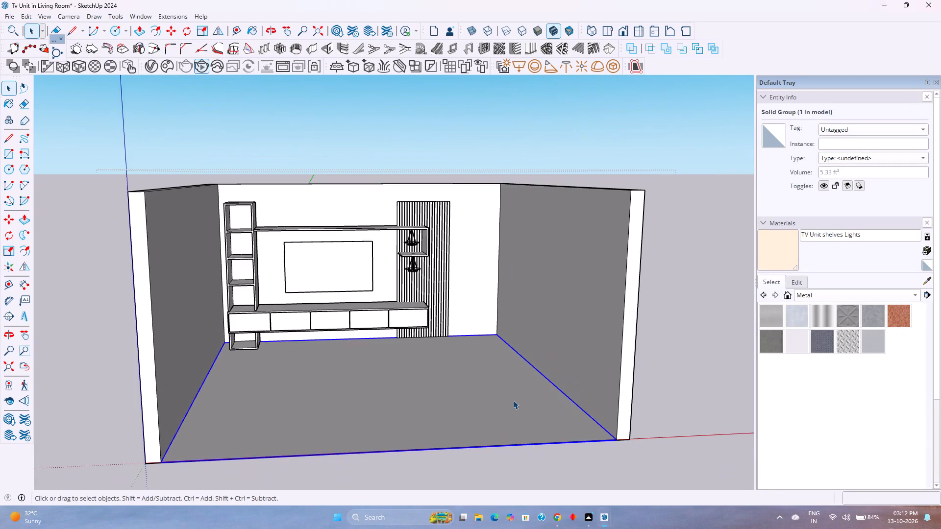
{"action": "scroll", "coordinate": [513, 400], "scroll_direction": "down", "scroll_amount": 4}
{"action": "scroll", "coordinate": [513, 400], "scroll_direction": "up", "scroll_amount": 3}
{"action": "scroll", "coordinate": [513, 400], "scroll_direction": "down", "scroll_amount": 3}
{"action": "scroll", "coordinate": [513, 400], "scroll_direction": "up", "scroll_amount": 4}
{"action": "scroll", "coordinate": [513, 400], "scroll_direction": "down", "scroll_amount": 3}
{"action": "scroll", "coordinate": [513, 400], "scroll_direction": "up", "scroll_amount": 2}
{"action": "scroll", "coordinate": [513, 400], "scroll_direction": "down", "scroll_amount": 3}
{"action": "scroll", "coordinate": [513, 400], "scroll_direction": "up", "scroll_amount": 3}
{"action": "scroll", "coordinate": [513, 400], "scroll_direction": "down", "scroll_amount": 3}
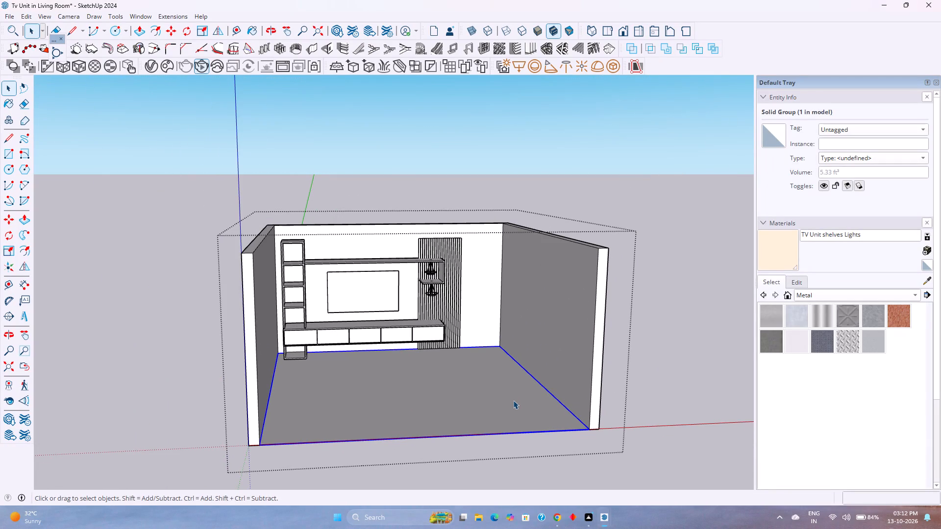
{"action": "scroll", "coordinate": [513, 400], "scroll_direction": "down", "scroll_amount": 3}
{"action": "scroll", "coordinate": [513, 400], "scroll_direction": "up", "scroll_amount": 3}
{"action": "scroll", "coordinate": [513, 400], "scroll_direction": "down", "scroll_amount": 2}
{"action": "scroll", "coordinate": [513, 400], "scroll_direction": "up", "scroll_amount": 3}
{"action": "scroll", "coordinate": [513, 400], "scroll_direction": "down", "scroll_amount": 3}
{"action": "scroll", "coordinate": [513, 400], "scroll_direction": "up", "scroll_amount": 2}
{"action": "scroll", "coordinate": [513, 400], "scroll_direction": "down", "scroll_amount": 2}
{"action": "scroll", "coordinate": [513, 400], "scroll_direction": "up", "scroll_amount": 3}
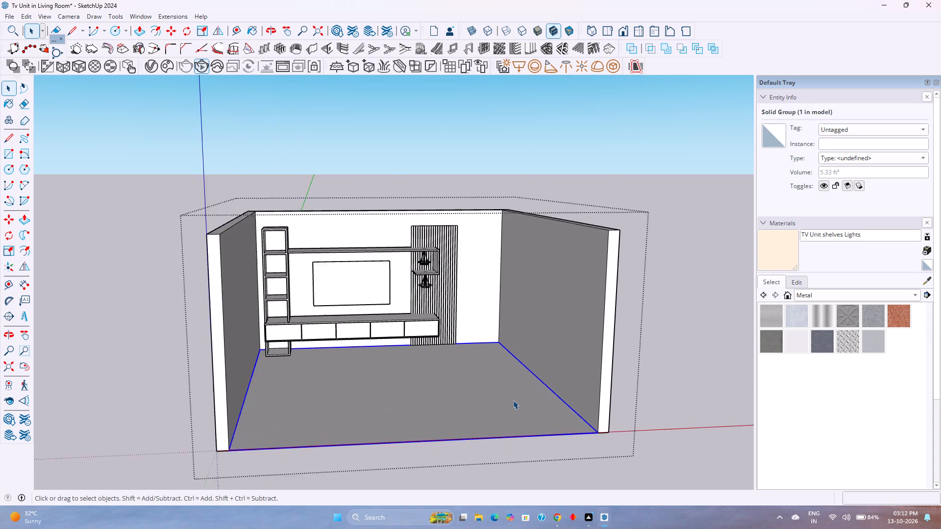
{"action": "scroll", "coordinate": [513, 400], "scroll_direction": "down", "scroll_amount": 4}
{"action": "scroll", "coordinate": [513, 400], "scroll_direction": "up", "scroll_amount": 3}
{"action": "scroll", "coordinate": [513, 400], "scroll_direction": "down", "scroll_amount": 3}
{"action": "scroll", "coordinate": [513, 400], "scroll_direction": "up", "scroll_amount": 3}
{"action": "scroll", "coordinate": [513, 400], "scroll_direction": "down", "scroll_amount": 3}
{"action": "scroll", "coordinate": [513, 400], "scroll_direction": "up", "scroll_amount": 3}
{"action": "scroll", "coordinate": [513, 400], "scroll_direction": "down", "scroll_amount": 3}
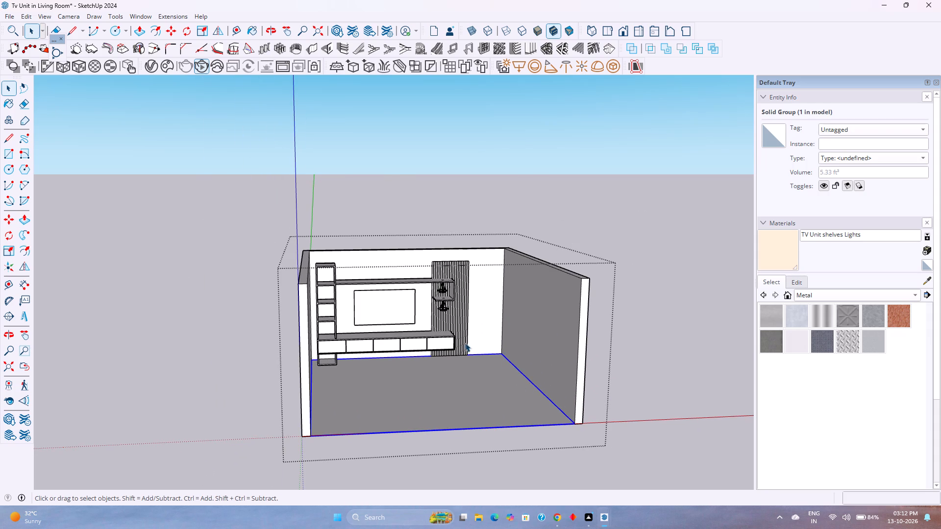
Select the vertical slat panel group behind the TV unit and paint it with Wood Veneer 01 from the Wood materials.
{"action": "left_click", "coordinate": [460, 310]}
{"action": "scroll", "coordinate": [460, 310], "scroll_direction": "up", "scroll_amount": 9}
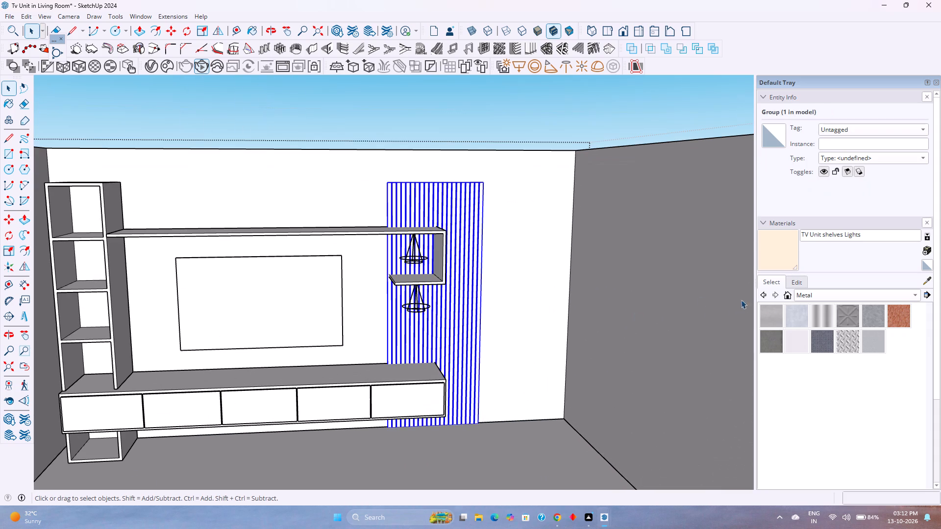
{"action": "left_click", "coordinate": [823, 298]}
{"action": "left_click", "coordinate": [820, 401]}
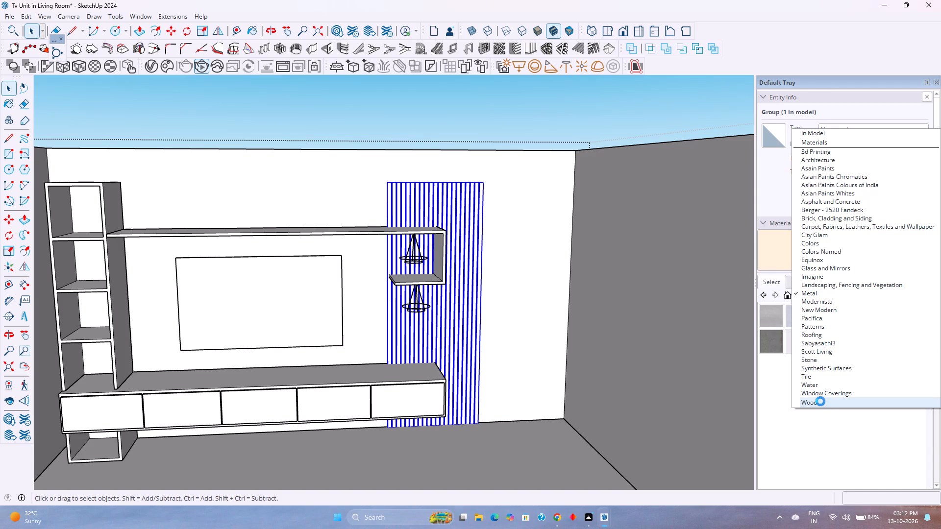
{"action": "left_click", "coordinate": [873, 347]}
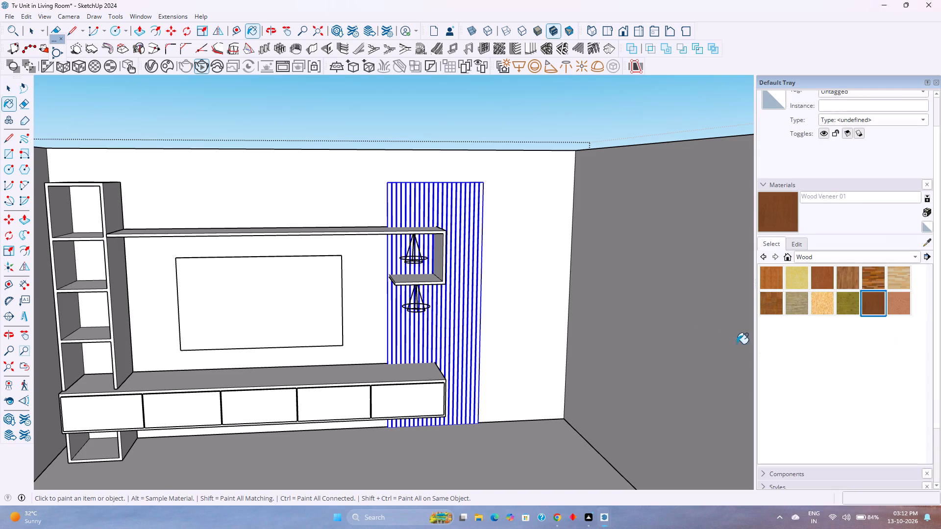
{"action": "left_click", "coordinate": [462, 351]}
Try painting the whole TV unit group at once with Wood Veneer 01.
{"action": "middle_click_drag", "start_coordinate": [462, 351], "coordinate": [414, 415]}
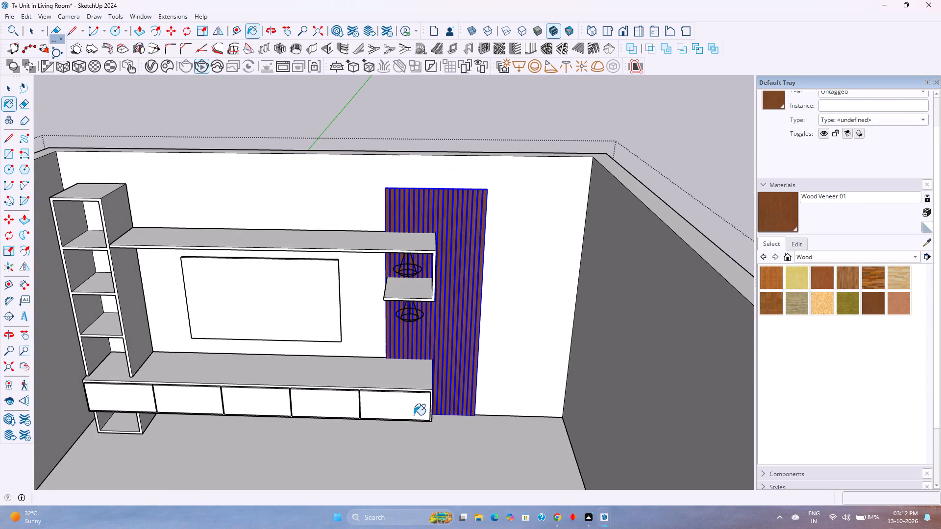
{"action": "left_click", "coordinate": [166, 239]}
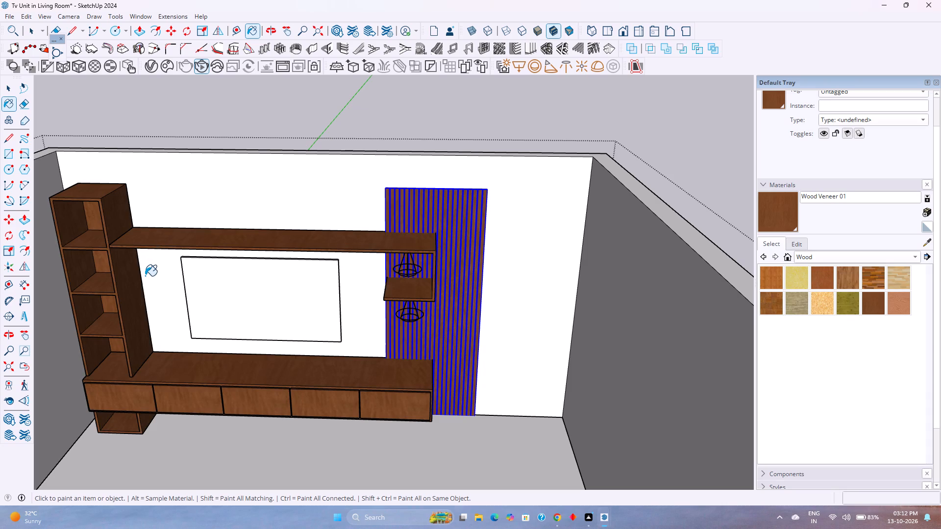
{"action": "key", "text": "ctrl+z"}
Open the TV unit group and paint the long wall shelf and the tall shelf tower with Wood Veneer 01.
{"action": "key", "text": "space"}
{"action": "double_click", "coordinate": [125, 289]}
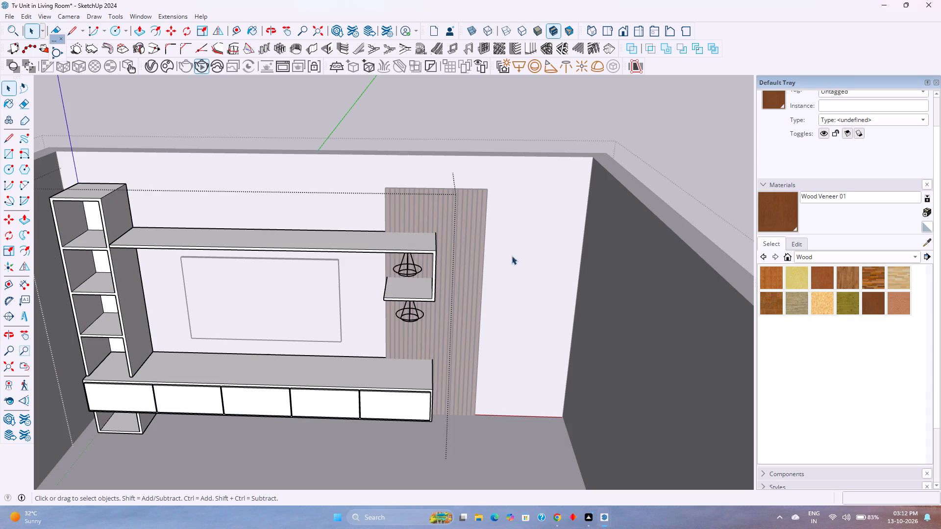
{"action": "left_click", "coordinate": [773, 212]}
{"action": "left_click", "coordinate": [874, 302]}
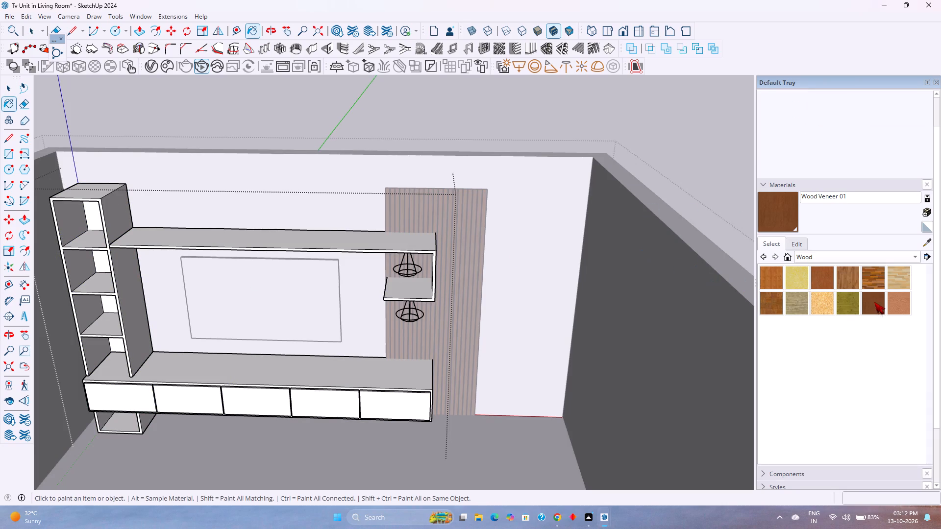
{"action": "left_click", "coordinate": [190, 239]}
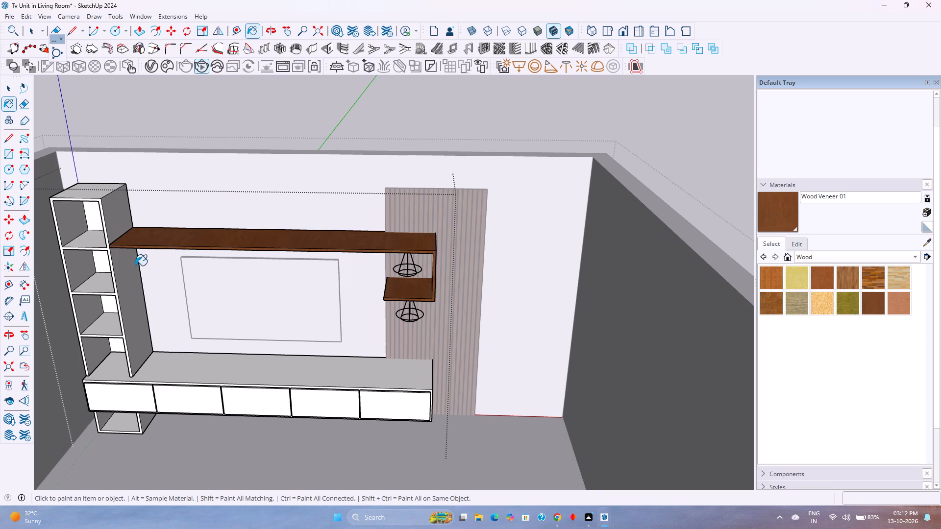
{"action": "middle_click_drag", "start_coordinate": [135, 269], "coordinate": [137, 237]}
{"action": "left_click", "coordinate": [122, 271]}
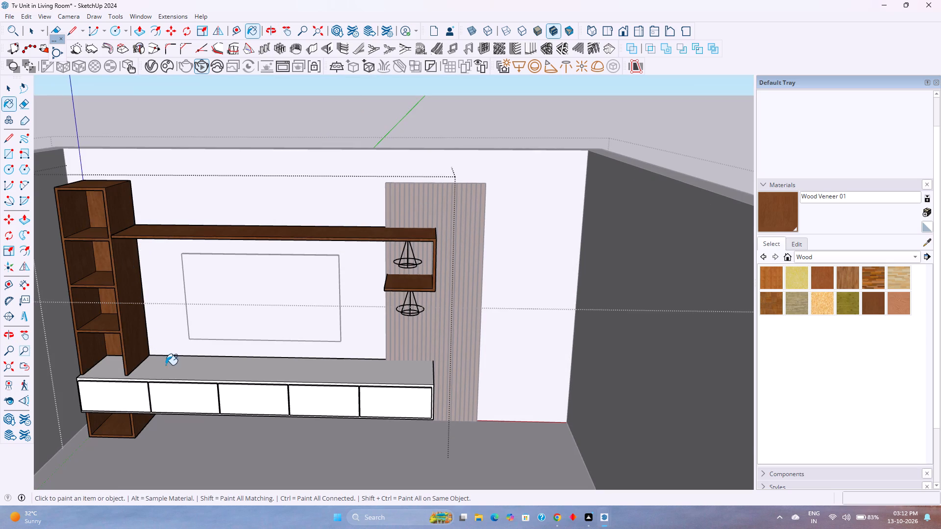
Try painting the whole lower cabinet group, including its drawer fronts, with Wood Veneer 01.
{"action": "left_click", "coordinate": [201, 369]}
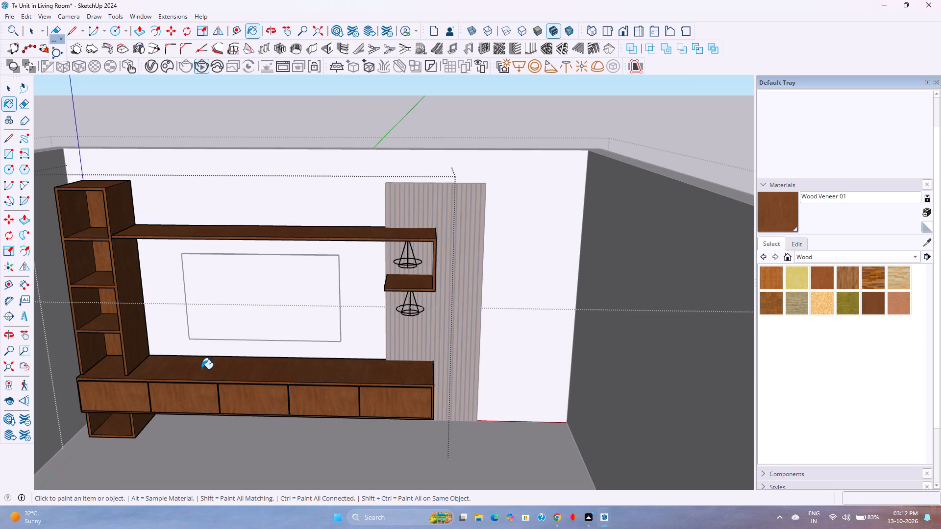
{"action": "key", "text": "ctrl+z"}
Open the lower cabinet group and paint its top, front frame and slat-panel-side end with Wood Veneer 01.
{"action": "key", "text": "space"}
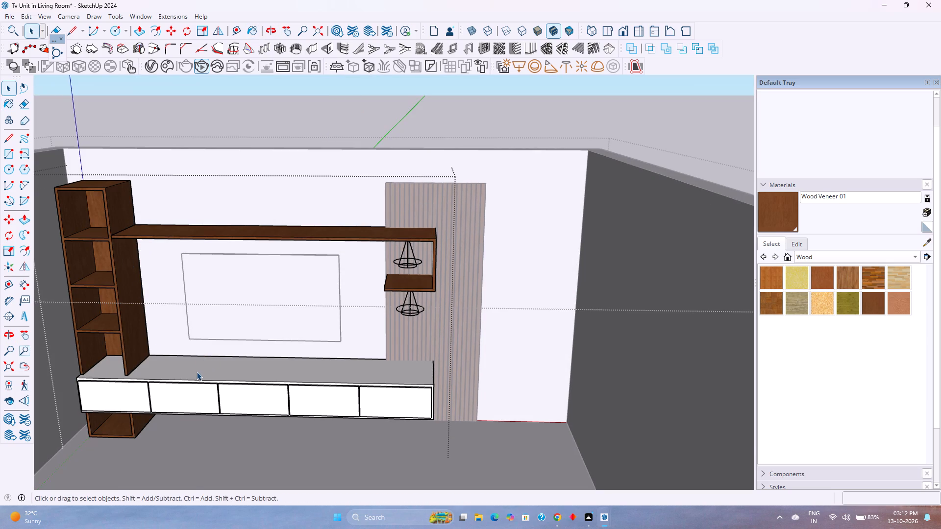
{"action": "double_click", "coordinate": [197, 372]}
{"action": "left_click", "coordinate": [764, 210]}
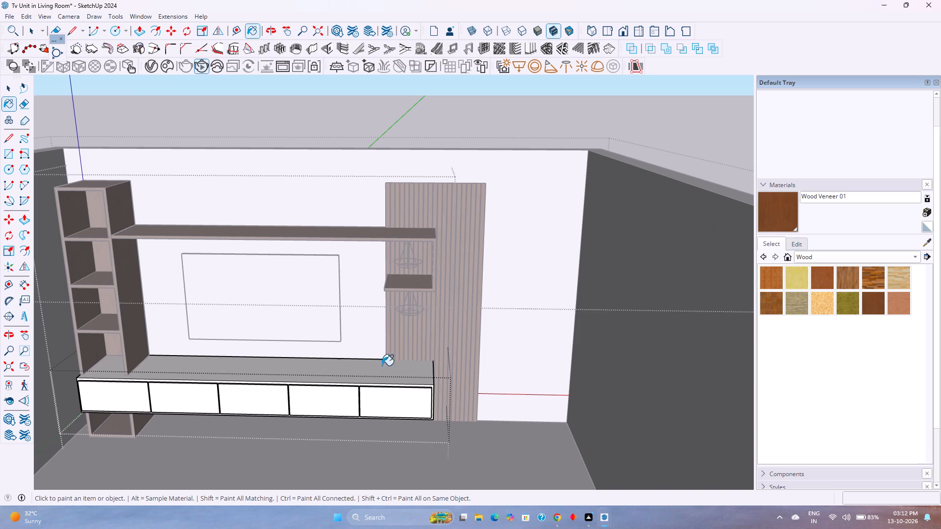
{"action": "left_click", "coordinate": [374, 375]}
{"action": "scroll", "coordinate": [403, 394], "scroll_direction": "up", "scroll_amount": 14}
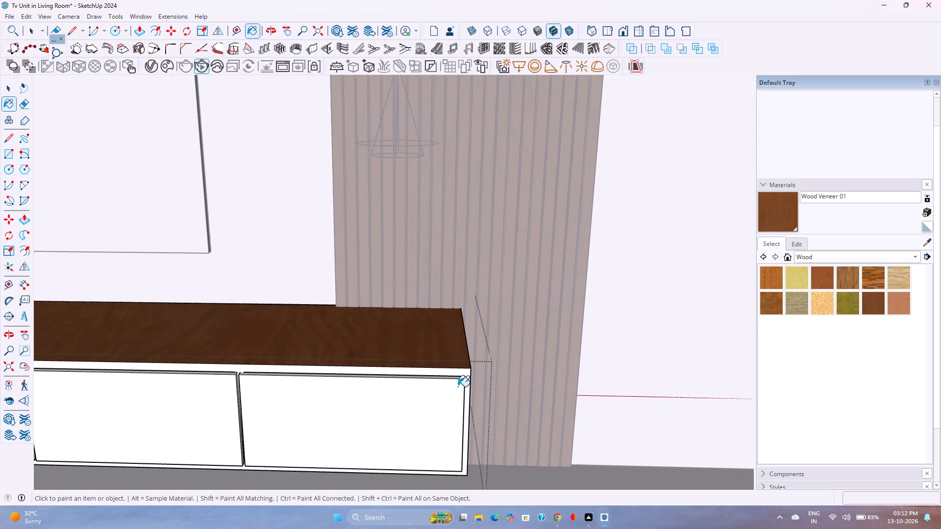
{"action": "scroll", "coordinate": [458, 386], "scroll_direction": "up", "scroll_amount": 5}
{"action": "left_click", "coordinate": [465, 366]}
{"action": "middle_click_drag", "start_coordinate": [466, 366], "coordinate": [290, 320]}
{"action": "scroll", "coordinate": [359, 339], "scroll_direction": "up", "scroll_amount": 1}
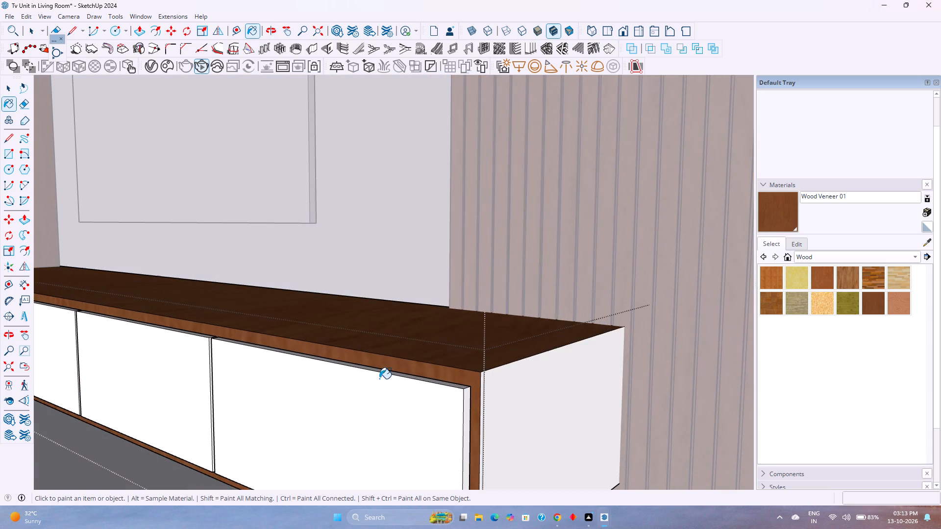
{"action": "left_click", "coordinate": [508, 407]}
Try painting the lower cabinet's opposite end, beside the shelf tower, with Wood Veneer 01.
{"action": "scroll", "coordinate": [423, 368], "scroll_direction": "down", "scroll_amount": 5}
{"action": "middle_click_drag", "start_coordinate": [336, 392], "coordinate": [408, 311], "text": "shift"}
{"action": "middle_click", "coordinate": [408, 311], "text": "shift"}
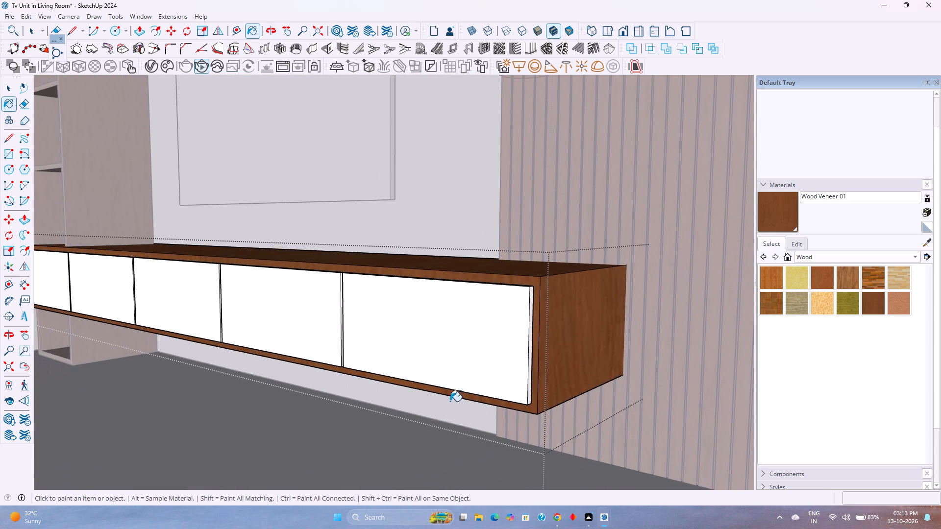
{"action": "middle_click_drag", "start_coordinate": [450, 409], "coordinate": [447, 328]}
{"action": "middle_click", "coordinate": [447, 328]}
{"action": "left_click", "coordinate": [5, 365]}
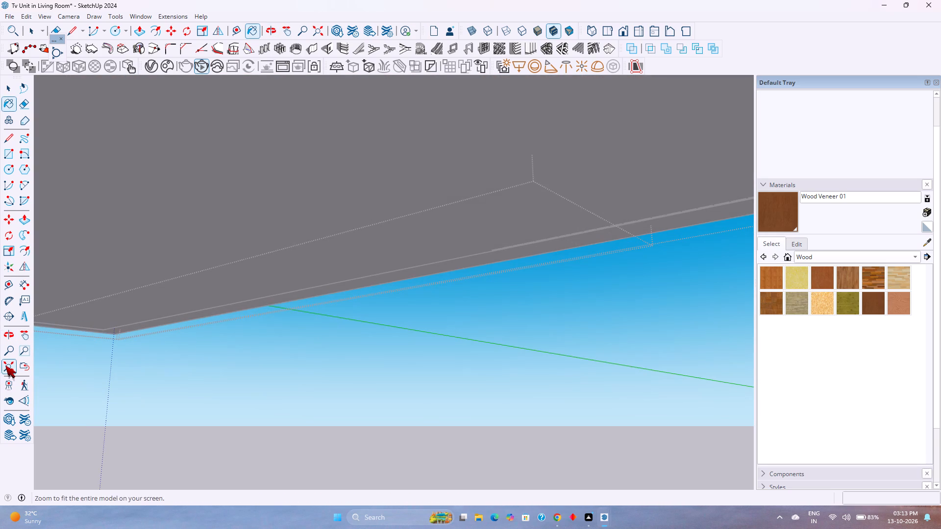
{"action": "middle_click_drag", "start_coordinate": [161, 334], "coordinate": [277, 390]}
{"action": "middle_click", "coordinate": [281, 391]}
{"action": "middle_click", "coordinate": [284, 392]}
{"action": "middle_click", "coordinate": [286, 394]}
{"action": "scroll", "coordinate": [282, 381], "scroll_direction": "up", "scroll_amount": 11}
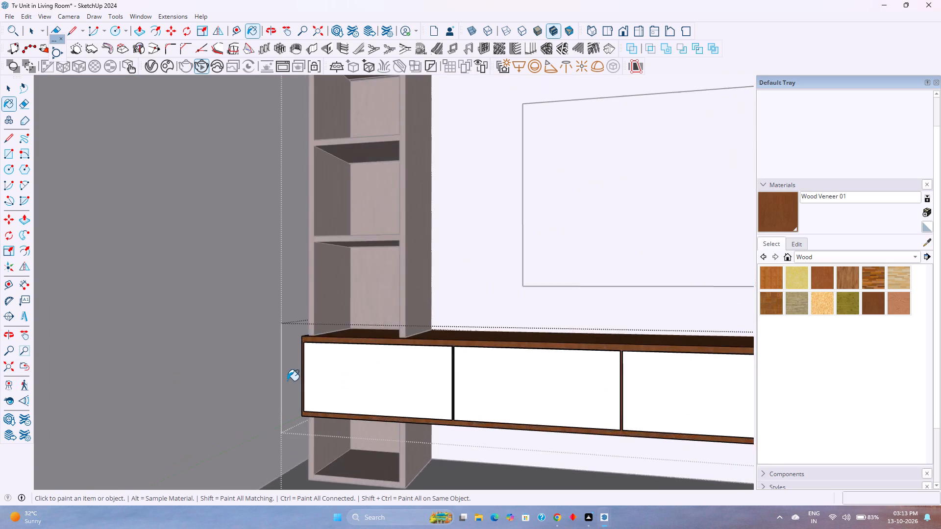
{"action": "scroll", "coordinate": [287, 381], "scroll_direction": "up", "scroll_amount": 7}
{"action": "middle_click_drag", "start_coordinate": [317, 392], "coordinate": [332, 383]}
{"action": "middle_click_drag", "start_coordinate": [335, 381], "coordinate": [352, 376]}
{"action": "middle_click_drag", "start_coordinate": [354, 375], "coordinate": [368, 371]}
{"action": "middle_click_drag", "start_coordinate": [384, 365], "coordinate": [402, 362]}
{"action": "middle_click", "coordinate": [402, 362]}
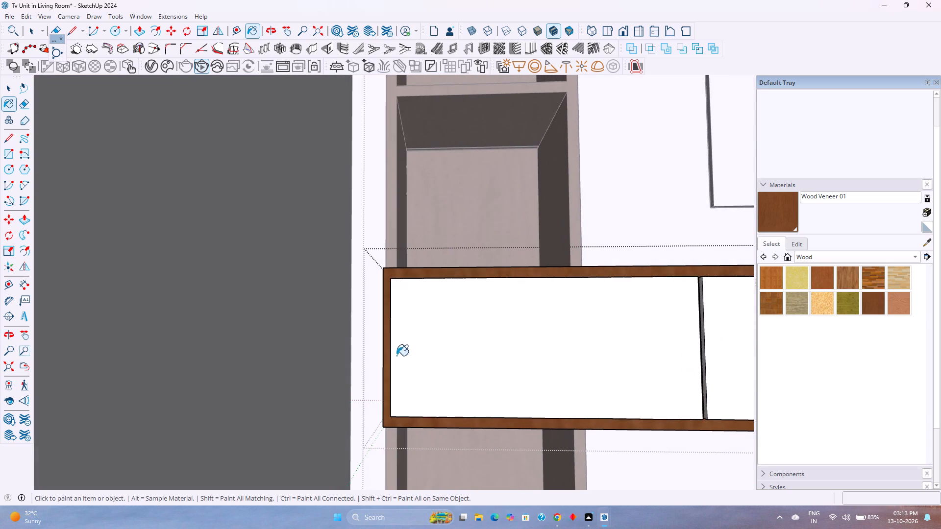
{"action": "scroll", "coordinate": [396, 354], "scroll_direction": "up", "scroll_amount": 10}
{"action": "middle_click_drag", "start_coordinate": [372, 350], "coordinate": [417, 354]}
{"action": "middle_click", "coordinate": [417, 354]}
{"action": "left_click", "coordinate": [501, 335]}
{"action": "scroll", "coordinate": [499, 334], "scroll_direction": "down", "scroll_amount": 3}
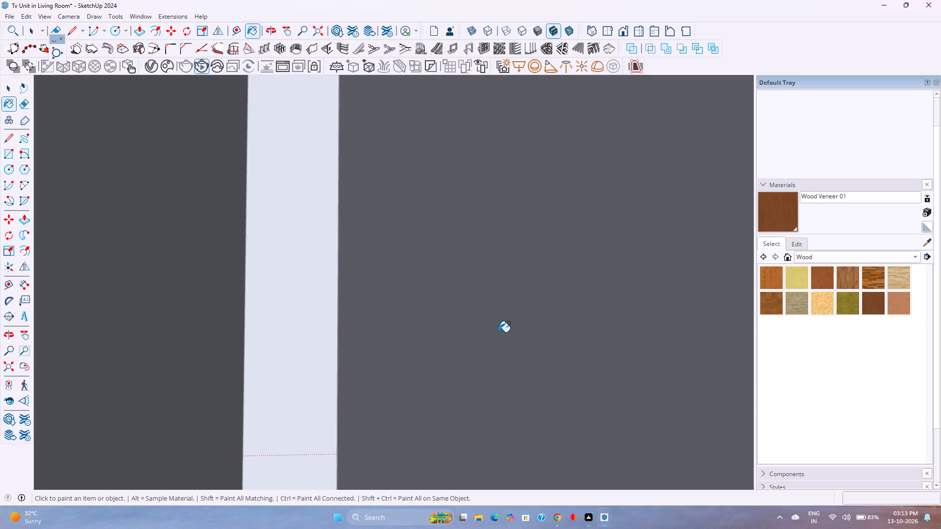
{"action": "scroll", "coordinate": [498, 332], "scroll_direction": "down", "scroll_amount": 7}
Select all instances of the drawer-front component in the lower cabinet and hide them.
{"action": "left_click", "coordinate": [4, 367]}
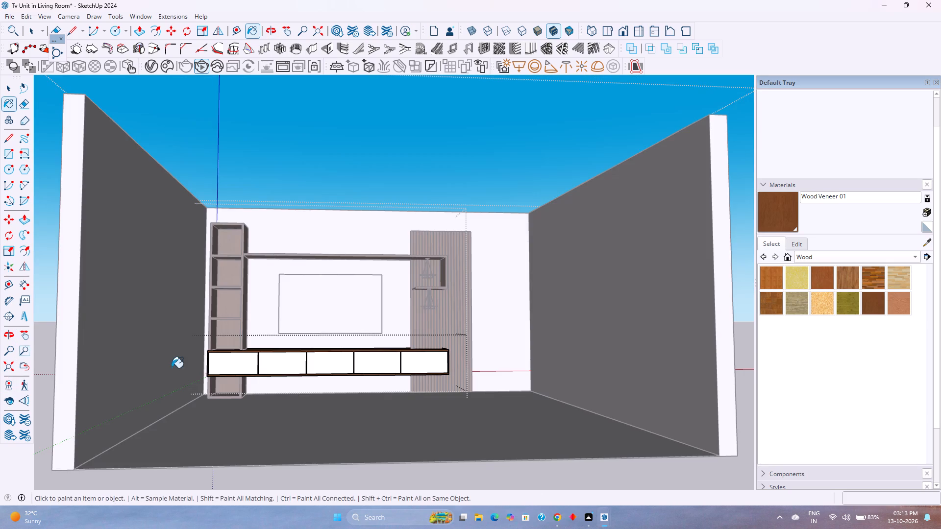
{"action": "middle_click_drag", "start_coordinate": [286, 416], "coordinate": [283, 374]}
{"action": "middle_click", "coordinate": [283, 374]}
{"action": "middle_click", "coordinate": [283, 374]}
{"action": "scroll", "coordinate": [314, 377], "scroll_direction": "up", "scroll_amount": 4}
{"action": "middle_click_drag", "start_coordinate": [346, 313], "coordinate": [356, 347], "text": "shift"}
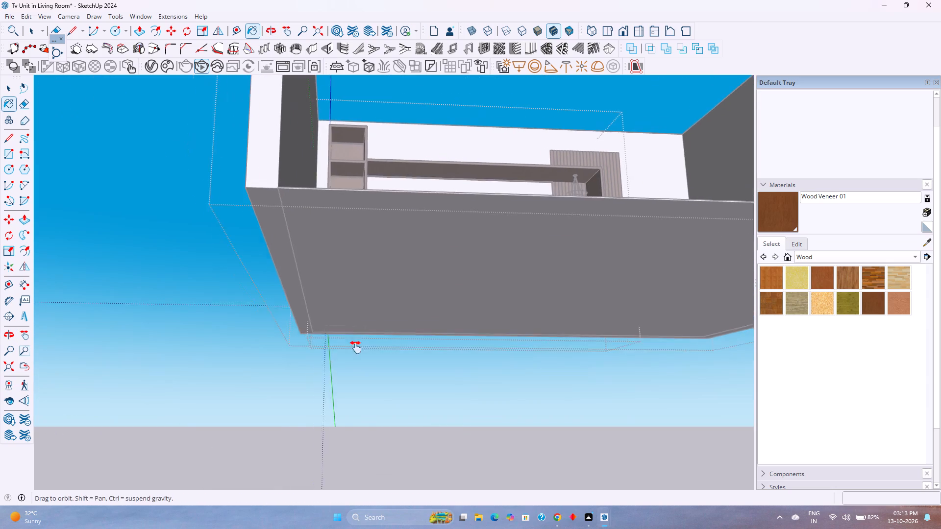
{"action": "middle_click_drag", "start_coordinate": [356, 347], "coordinate": [259, 485], "text": "shift"}
{"action": "scroll", "coordinate": [331, 430], "scroll_direction": "up", "scroll_amount": 5}
{"action": "scroll", "coordinate": [274, 453], "scroll_direction": "up", "scroll_amount": 6}
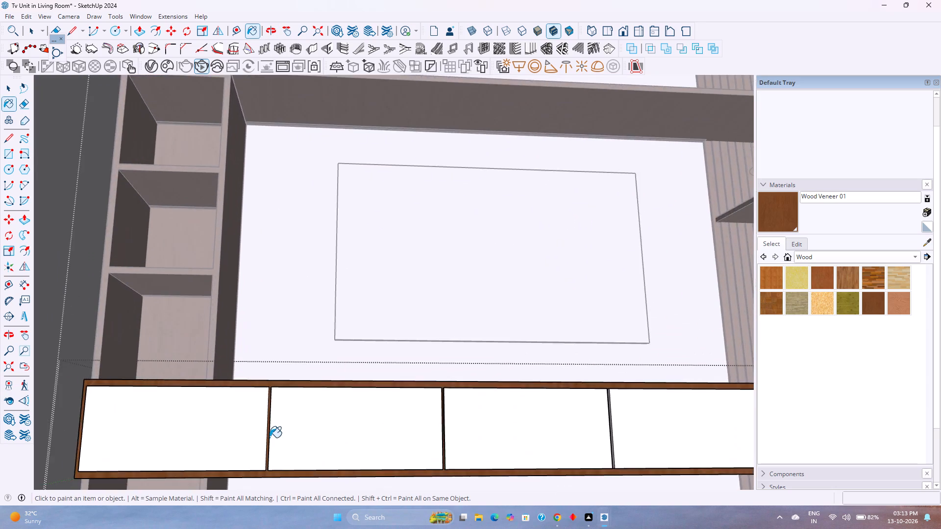
{"action": "scroll", "coordinate": [270, 437], "scroll_direction": "up", "scroll_amount": 11}
{"action": "scroll", "coordinate": [270, 436], "scroll_direction": "down", "scroll_amount": 1}
{"action": "middle_click_drag", "start_coordinate": [270, 436], "coordinate": [249, 457]}
{"action": "scroll", "coordinate": [260, 426], "scroll_direction": "down", "scroll_amount": 5}
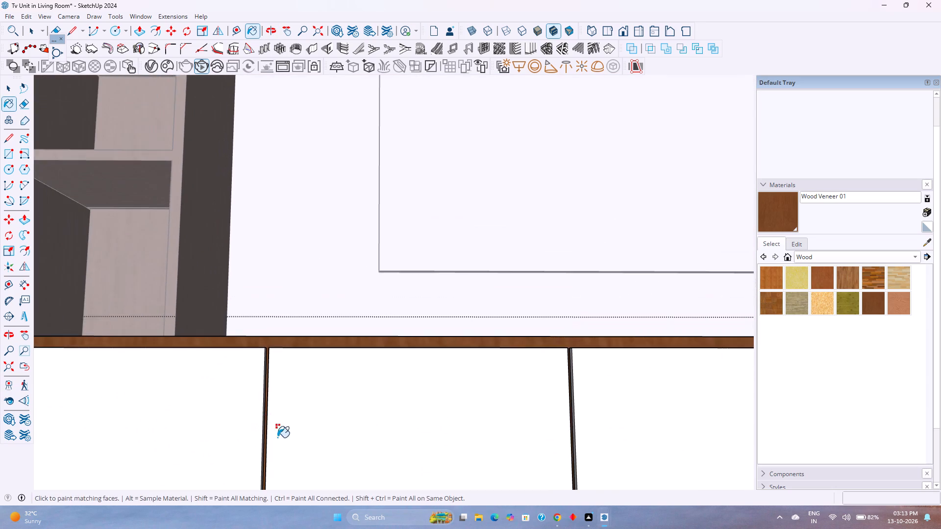
{"action": "middle_click_drag", "start_coordinate": [277, 437], "coordinate": [304, 365], "text": "shift"}
{"action": "middle_click", "coordinate": [304, 364], "text": "shift"}
{"action": "middle_click", "coordinate": [305, 363], "text": "shift"}
{"action": "scroll", "coordinate": [306, 362], "scroll_direction": "down", "scroll_amount": 3}
{"action": "key", "text": "space"}
{"action": "left_click", "coordinate": [295, 334]}
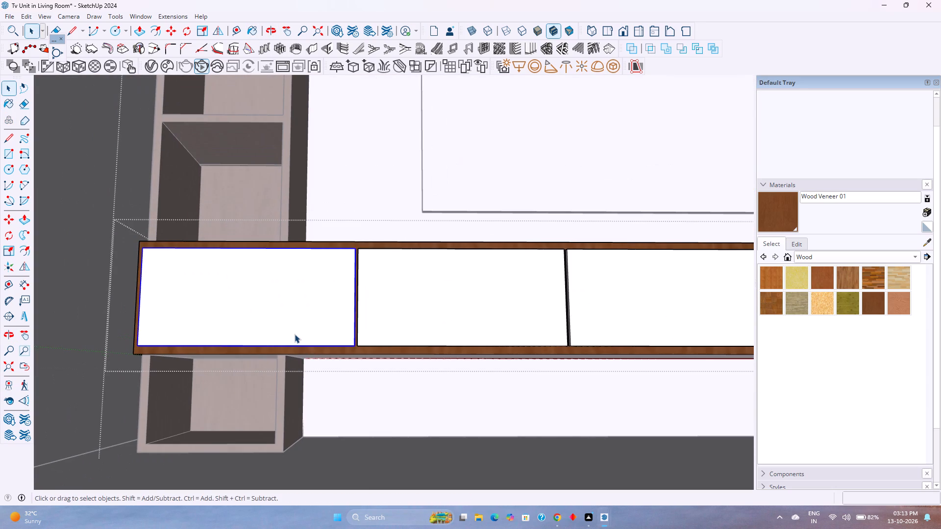
{"action": "right_click", "coordinate": [295, 334]}
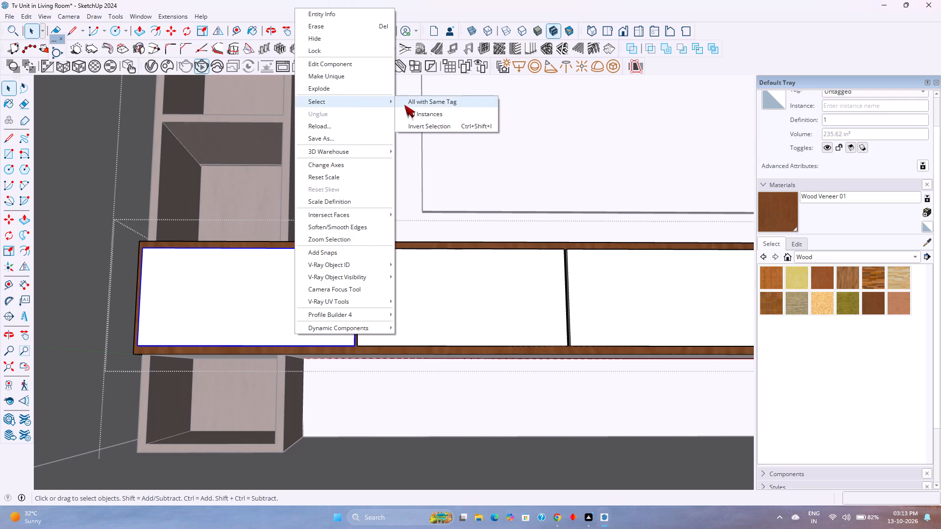
{"action": "left_click", "coordinate": [407, 110]}
{"action": "right_click", "coordinate": [428, 299]}
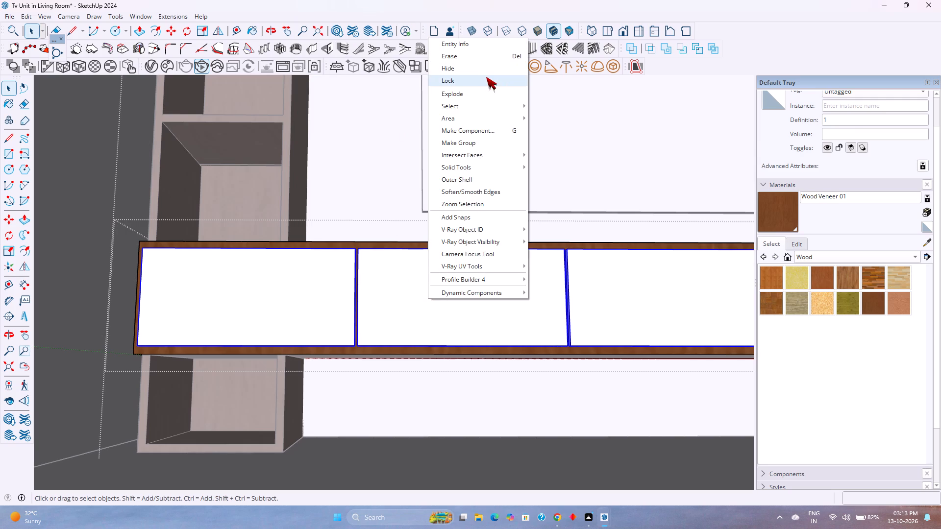
{"action": "left_click", "coordinate": [488, 73]}
Select all connected faces of the lower cabinet carcass, paint them with Wood Veneer 01 inside and out, and close the group.
{"action": "middle_click_drag", "start_coordinate": [393, 251], "coordinate": [371, 320]}
{"action": "middle_click", "coordinate": [371, 320]}
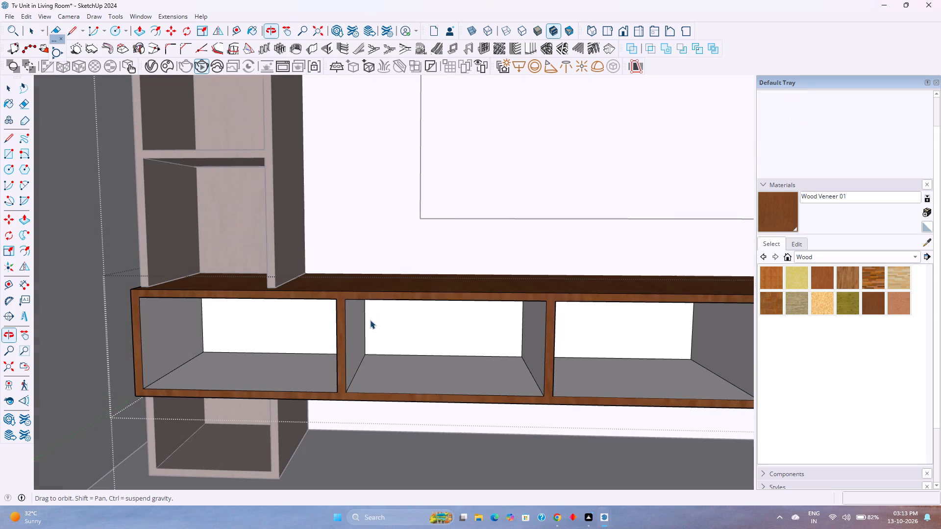
{"action": "triple_click", "coordinate": [362, 292]}
{"action": "left_click", "coordinate": [362, 292]}
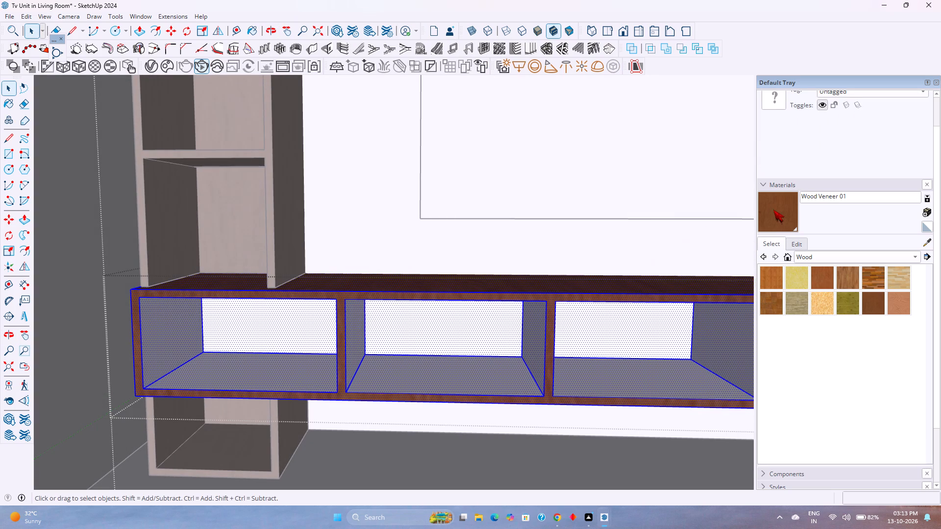
{"action": "left_click", "coordinate": [780, 212]}
{"action": "left_click", "coordinate": [662, 386]}
{"action": "key", "text": "space"}
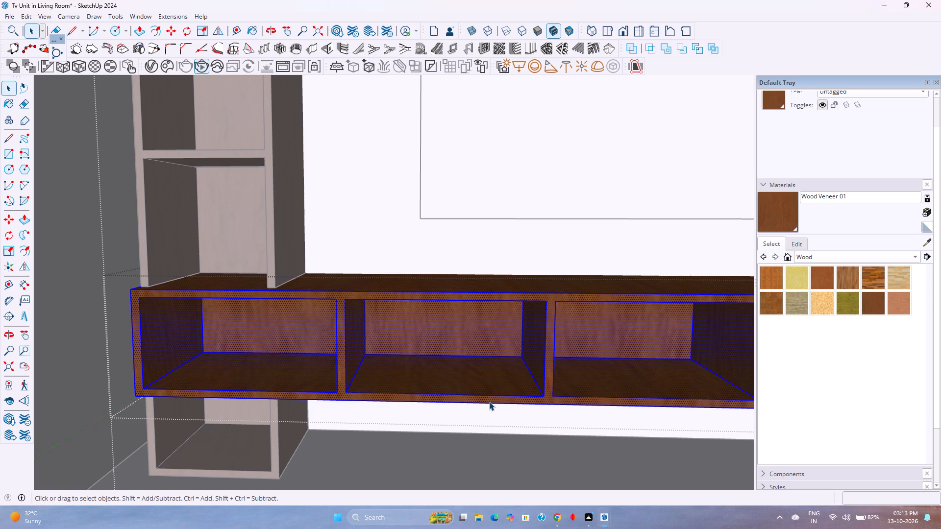
{"action": "scroll", "coordinate": [489, 402], "scroll_direction": "down", "scroll_amount": 3}
{"action": "middle_click_drag", "start_coordinate": [489, 402], "coordinate": [377, 426]}
{"action": "middle_click", "coordinate": [377, 426]}
{"action": "key", "text": "Escape"}
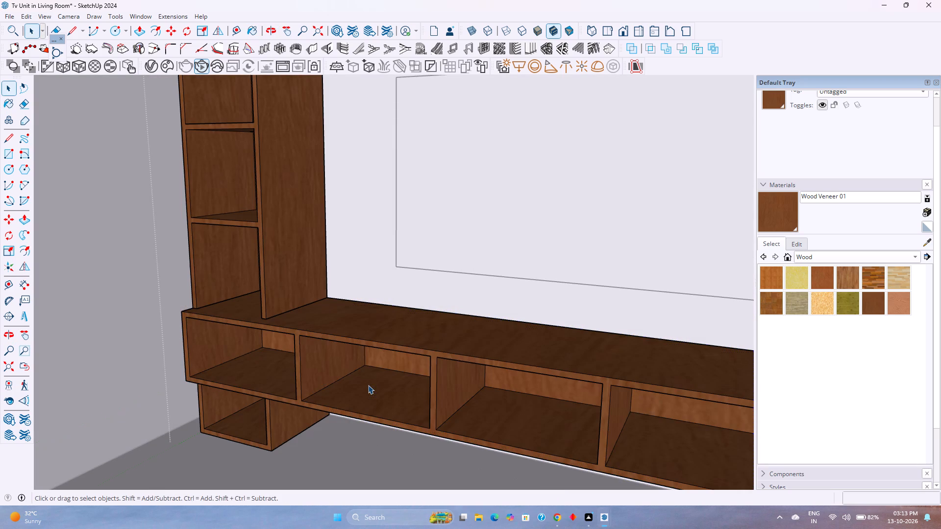
Open the lower cabinet group, unhide all the hidden drawer fronts, and close the group.
{"action": "double_click", "coordinate": [303, 331]}
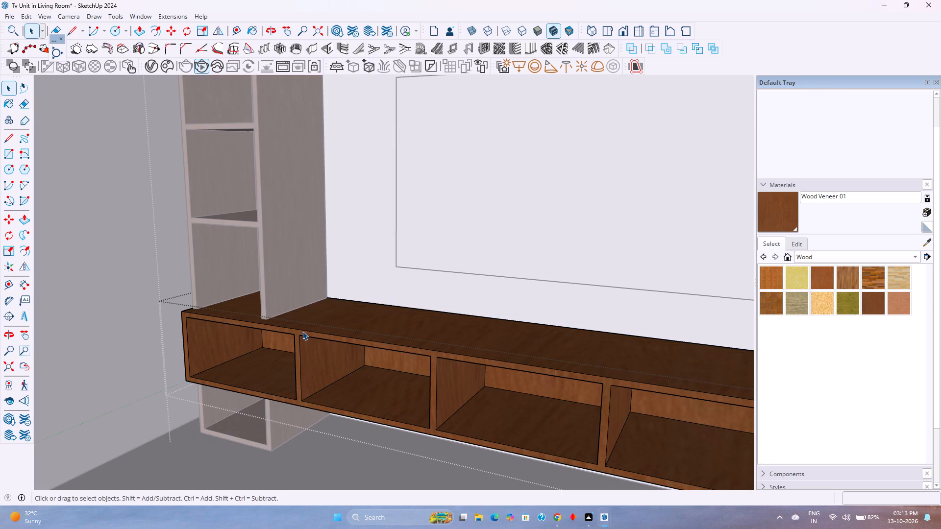
{"action": "left_click", "coordinate": [23, 17]}
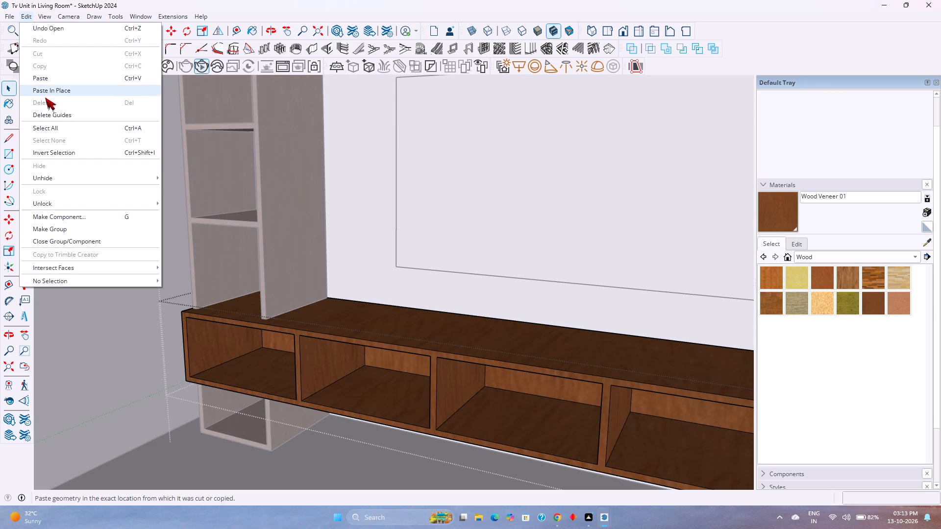
{"action": "left_click", "coordinate": [52, 173]}
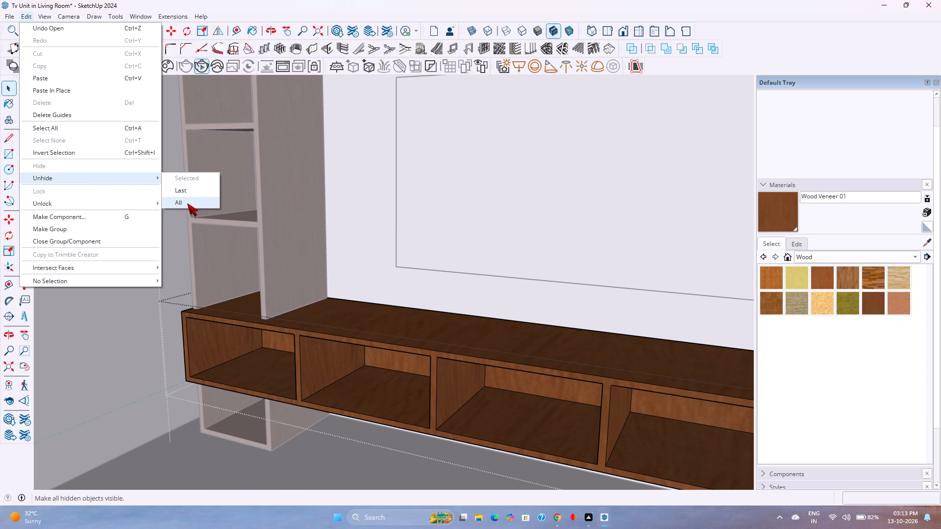
{"action": "left_click", "coordinate": [187, 203]}
{"action": "scroll", "coordinate": [172, 273], "scroll_direction": "down", "scroll_amount": 4}
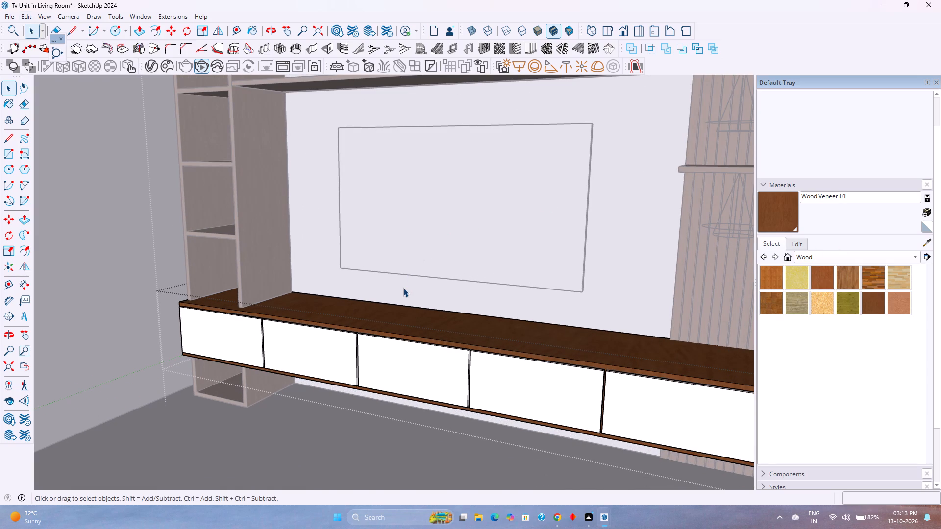
{"action": "key", "text": "Escape"}
{"action": "key", "text": "Escape"}
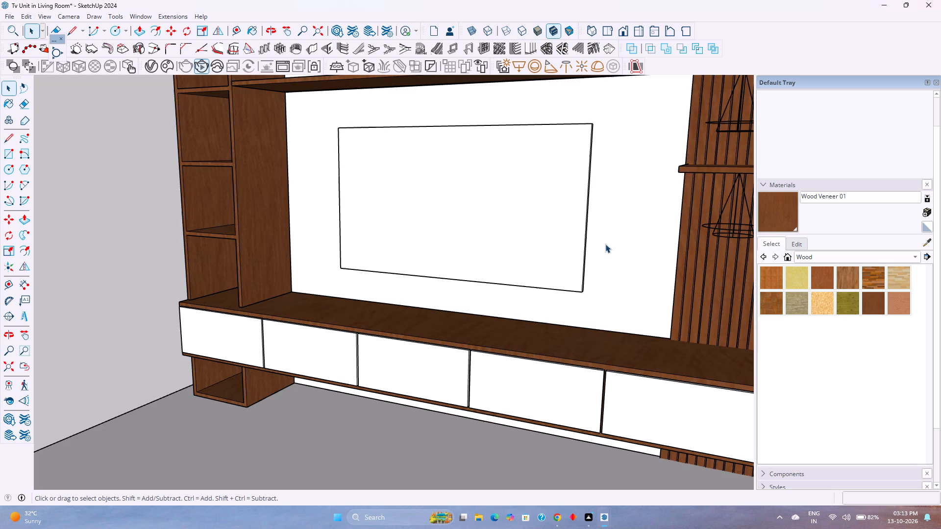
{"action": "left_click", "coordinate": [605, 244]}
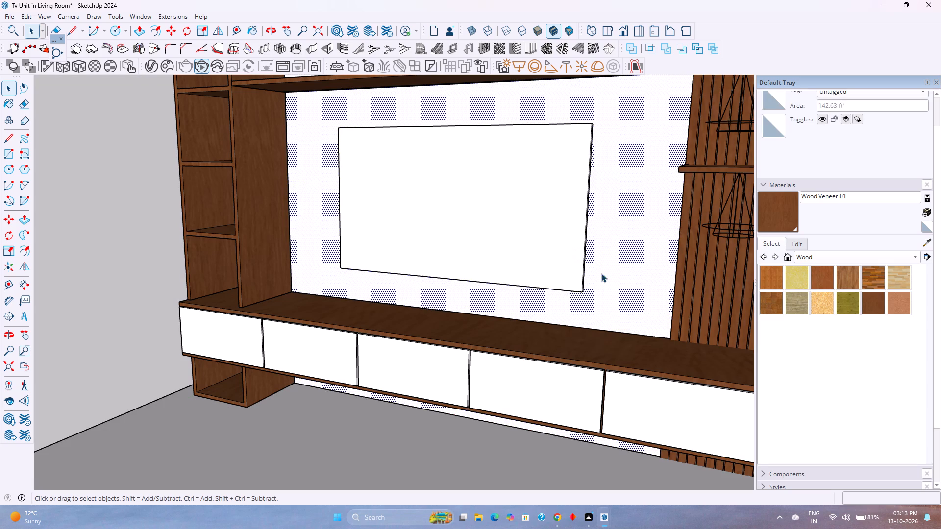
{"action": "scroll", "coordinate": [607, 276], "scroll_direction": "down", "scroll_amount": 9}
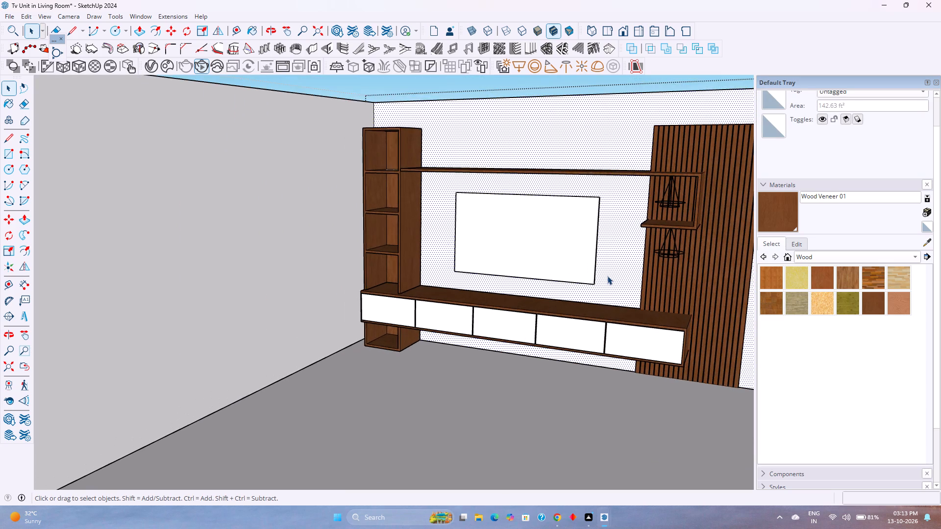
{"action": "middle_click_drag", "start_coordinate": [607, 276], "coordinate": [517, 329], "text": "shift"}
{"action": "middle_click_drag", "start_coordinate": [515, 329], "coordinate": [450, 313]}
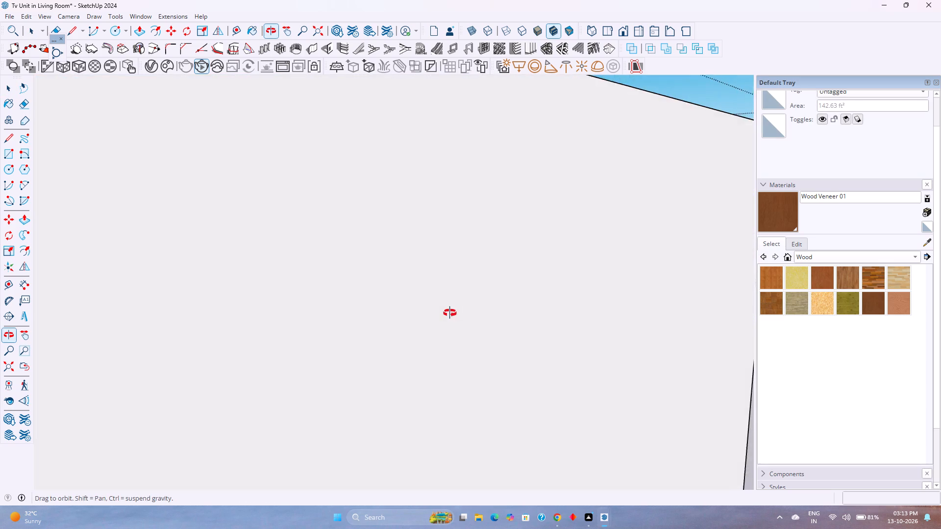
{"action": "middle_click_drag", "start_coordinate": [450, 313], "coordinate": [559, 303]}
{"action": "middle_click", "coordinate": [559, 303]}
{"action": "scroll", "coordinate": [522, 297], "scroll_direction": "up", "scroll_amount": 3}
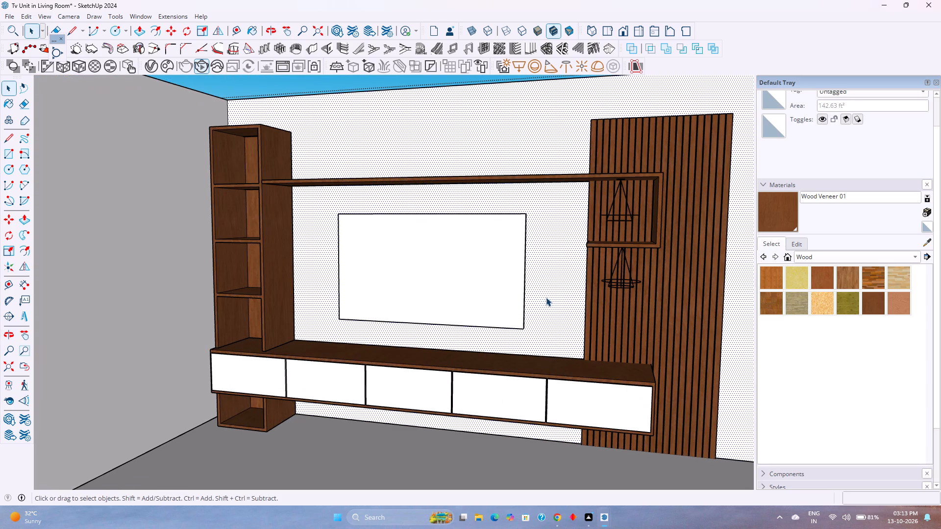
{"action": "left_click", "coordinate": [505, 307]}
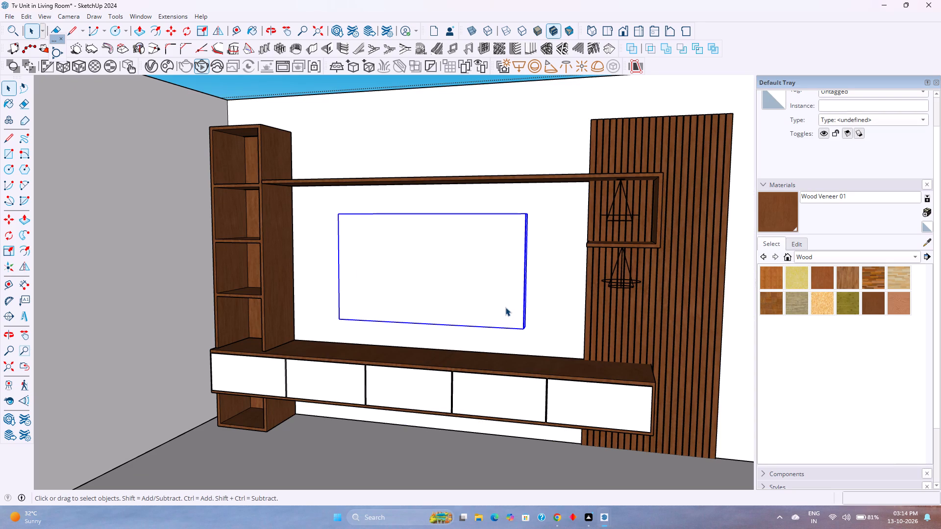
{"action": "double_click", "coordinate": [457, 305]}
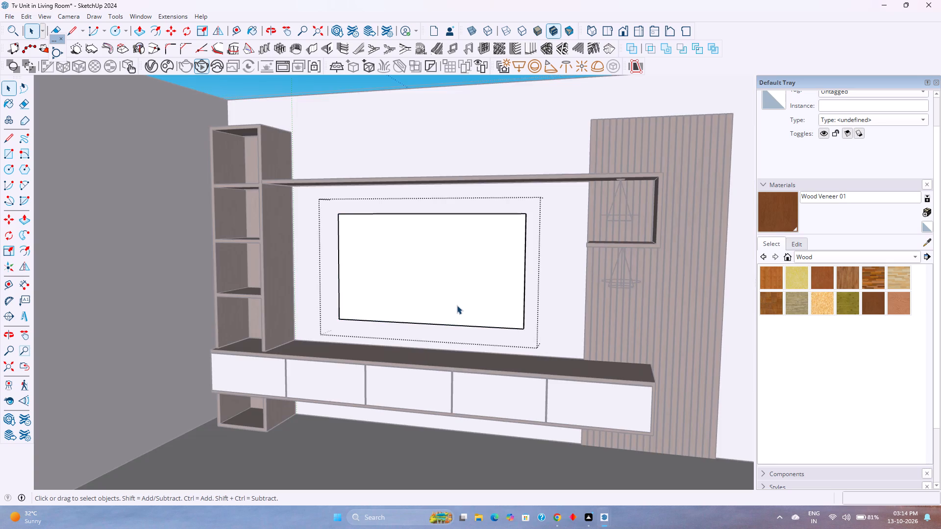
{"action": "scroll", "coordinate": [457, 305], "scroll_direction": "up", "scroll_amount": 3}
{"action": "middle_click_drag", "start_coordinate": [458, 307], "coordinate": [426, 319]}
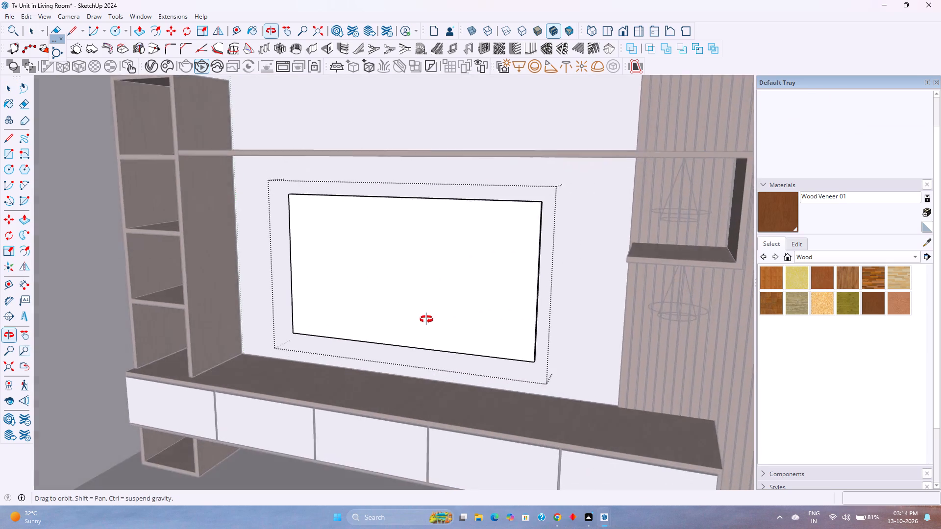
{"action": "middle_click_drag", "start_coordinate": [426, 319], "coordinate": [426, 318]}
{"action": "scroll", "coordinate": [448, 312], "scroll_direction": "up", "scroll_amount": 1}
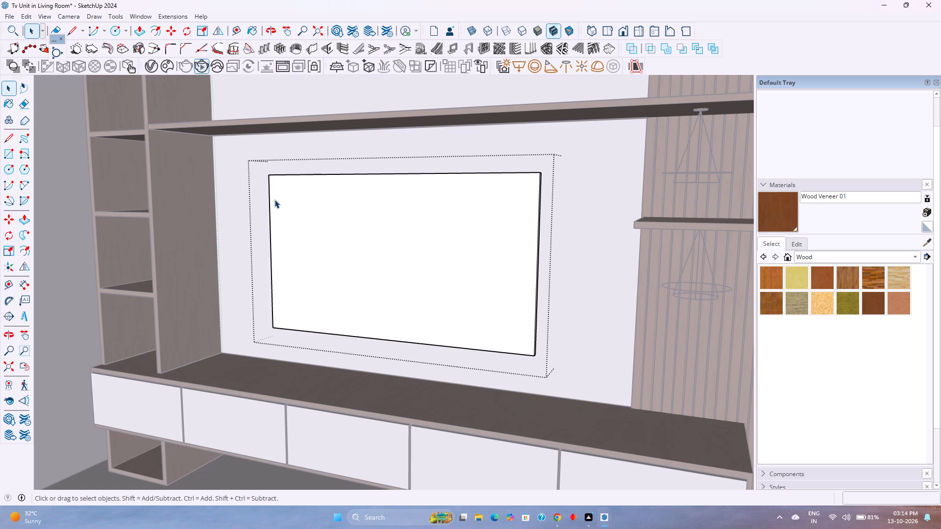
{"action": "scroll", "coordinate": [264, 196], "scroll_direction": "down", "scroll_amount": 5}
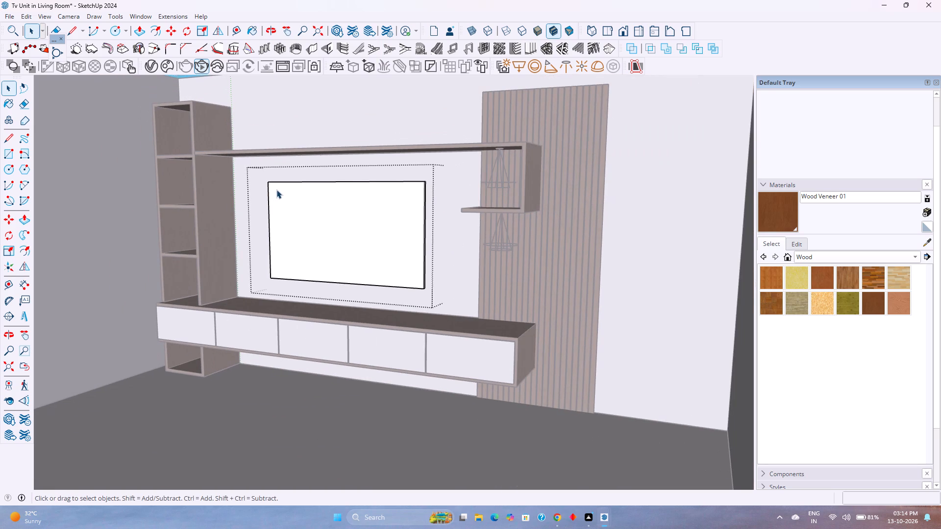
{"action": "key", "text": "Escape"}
Draw a rectangle about 7' 11 11/16" by 8' on the back wall, from the shelf tower's top corner to the slat panel's bottom edge.
{"action": "scroll", "coordinate": [294, 200], "scroll_direction": "down", "scroll_amount": 1}
{"action": "middle_click_drag", "start_coordinate": [294, 201], "coordinate": [378, 209]}
{"action": "scroll", "coordinate": [379, 208], "scroll_direction": "down", "scroll_amount": 1}
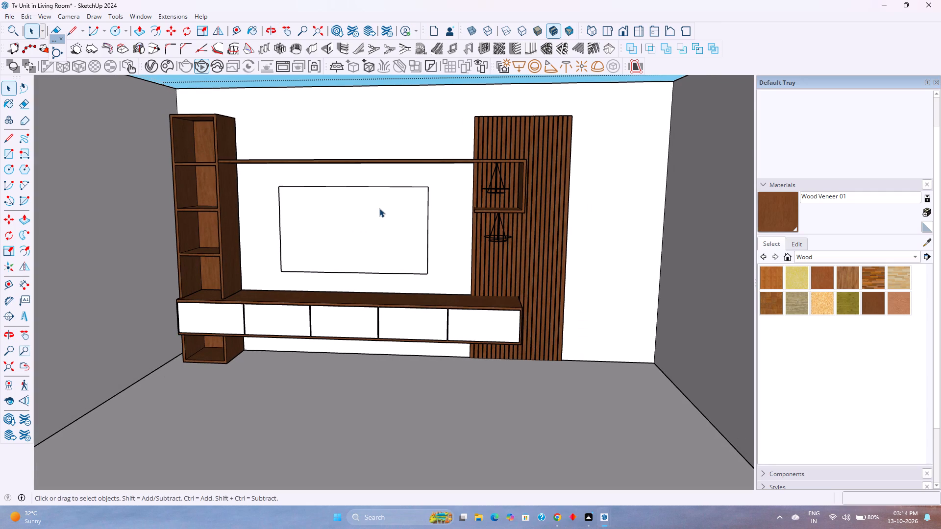
{"action": "left_click", "coordinate": [352, 132]}
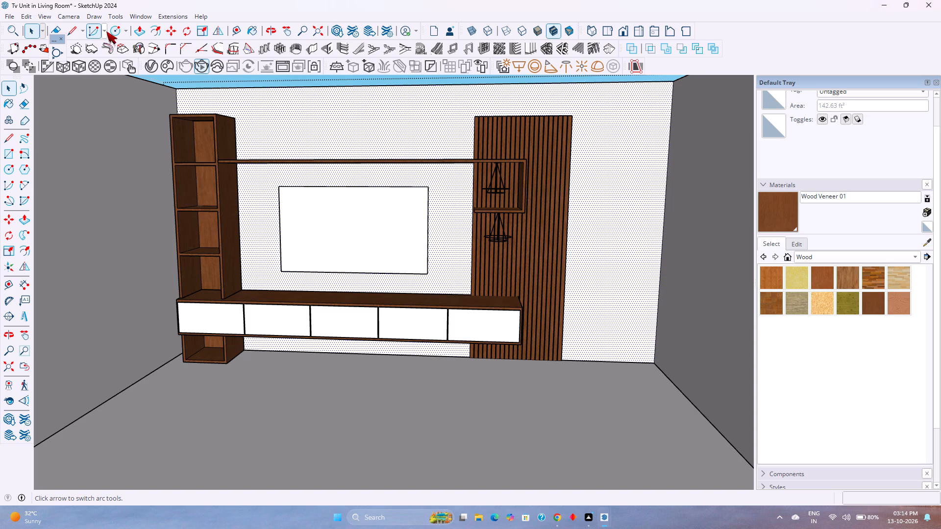
{"action": "key", "text": "r"}
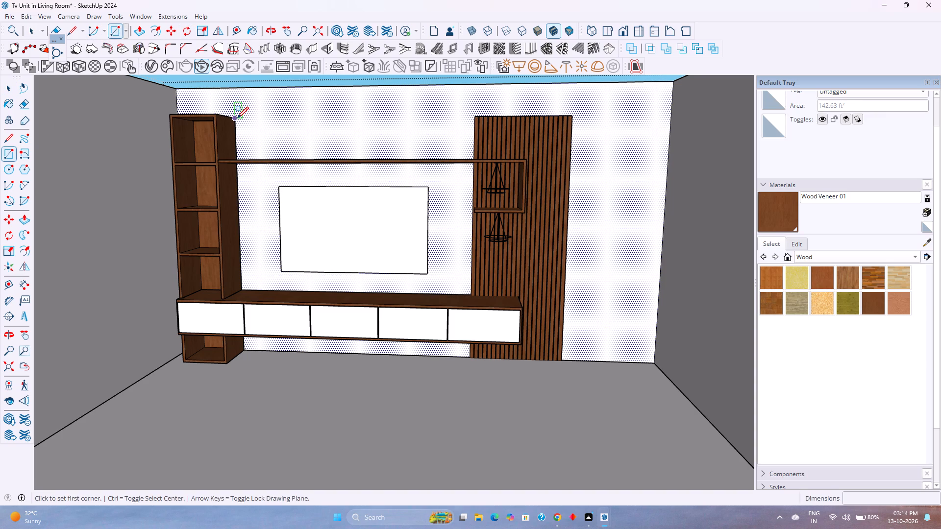
{"action": "left_click", "coordinate": [237, 118]}
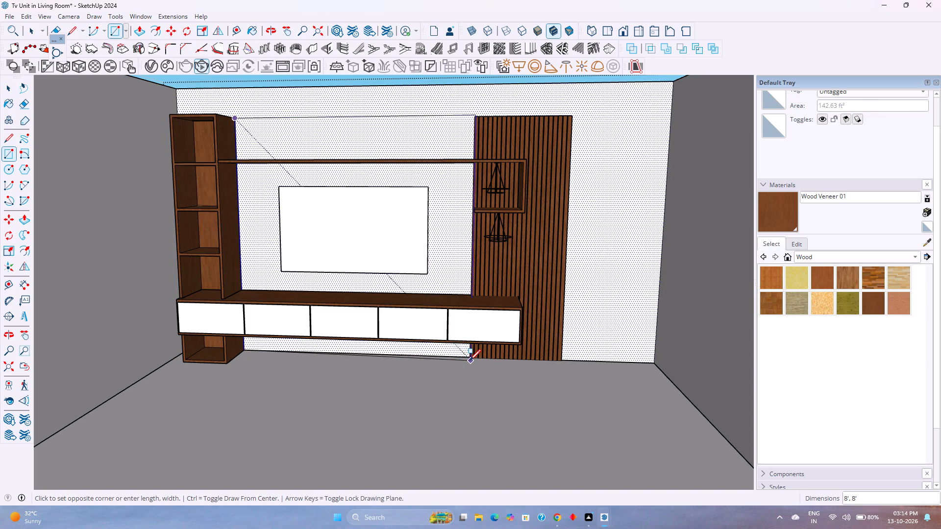
{"action": "scroll", "coordinate": [470, 361], "scroll_direction": "up", "scroll_amount": 12}
{"action": "key", "text": "Up"}
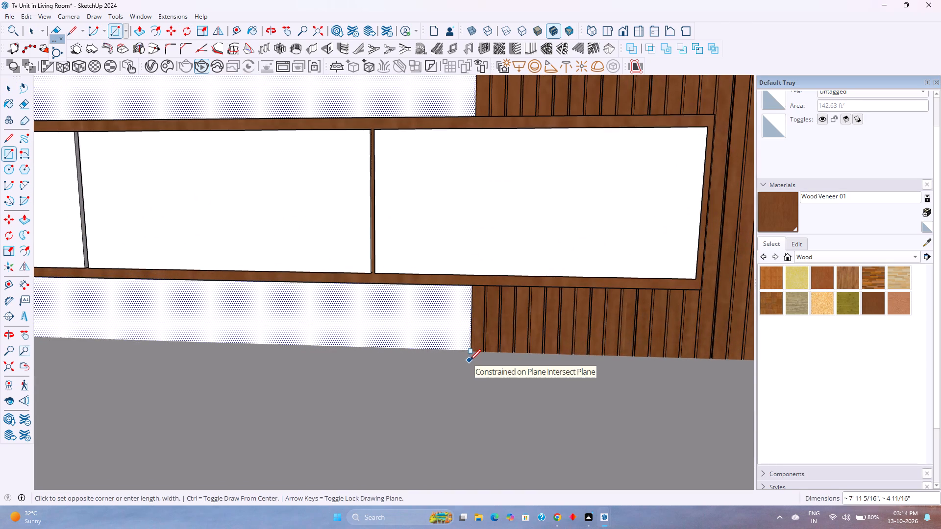
{"action": "scroll", "coordinate": [470, 361], "scroll_direction": "down", "scroll_amount": 16}
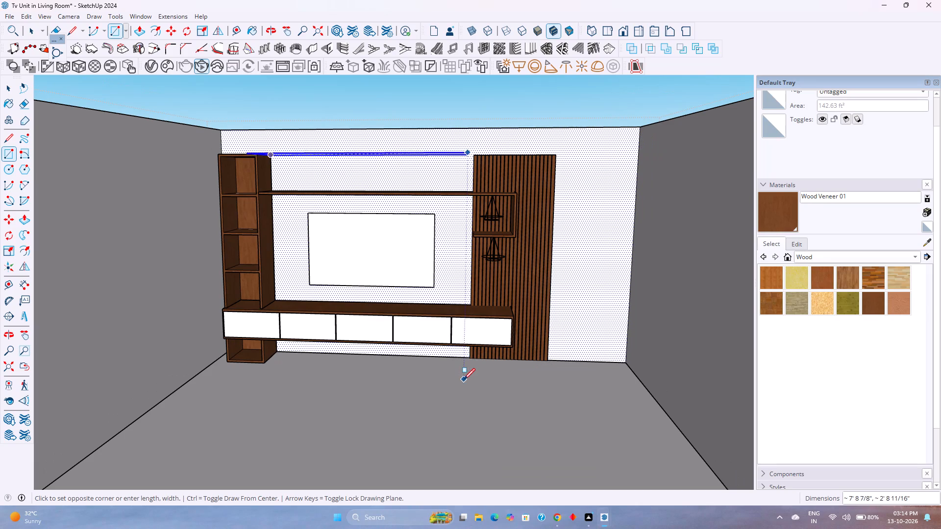
{"action": "key", "text": "Left"}
{"action": "scroll", "coordinate": [465, 360], "scroll_direction": "up", "scroll_amount": 5}
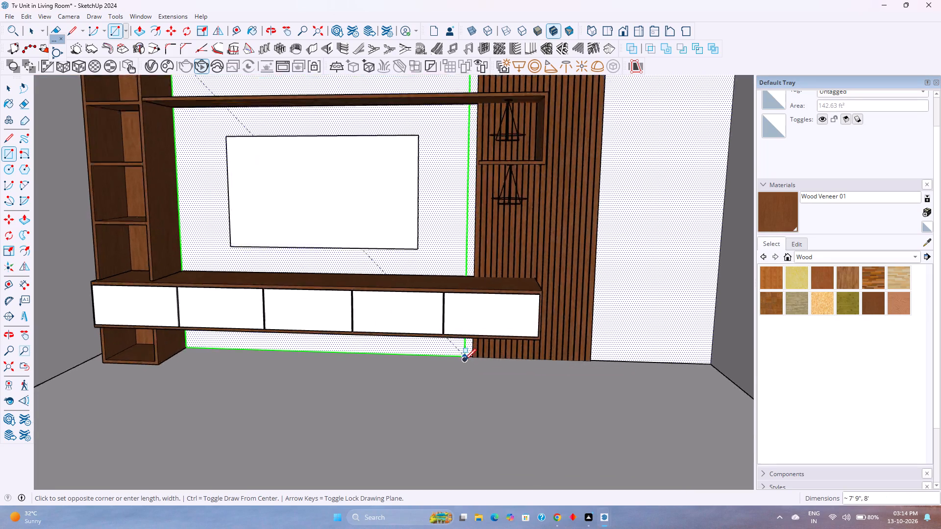
{"action": "scroll", "coordinate": [465, 360], "scroll_direction": "up", "scroll_amount": 20}
{"action": "scroll", "coordinate": [465, 360], "scroll_direction": "up", "scroll_amount": 6}
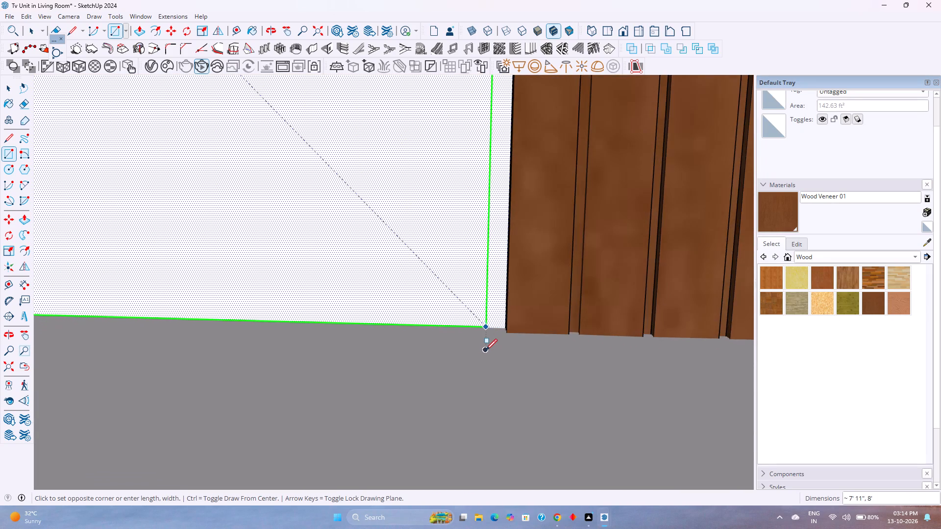
{"action": "scroll", "coordinate": [486, 350], "scroll_direction": "up", "scroll_amount": 2}
{"action": "middle_click_drag", "start_coordinate": [486, 345], "coordinate": [561, 358]}
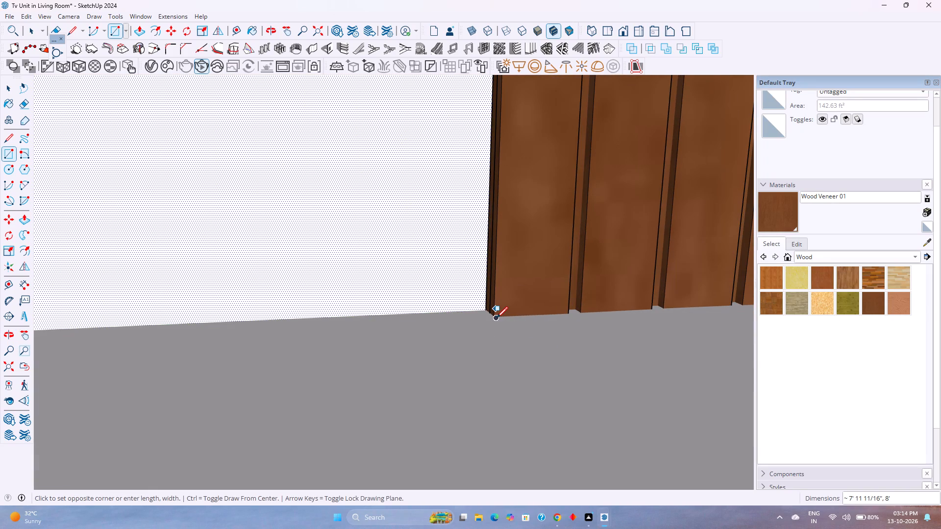
{"action": "scroll", "coordinate": [495, 318], "scroll_direction": "up", "scroll_amount": 11}
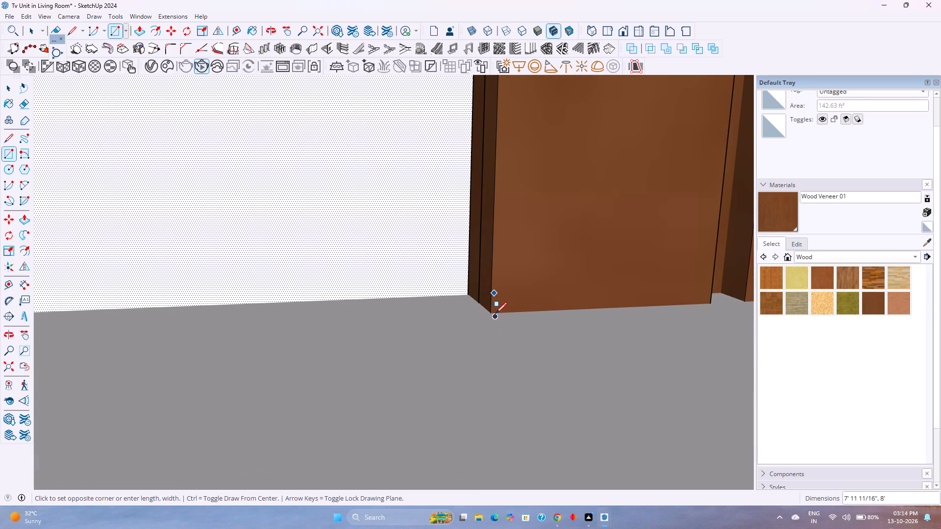
{"action": "left_click", "coordinate": [497, 315]}
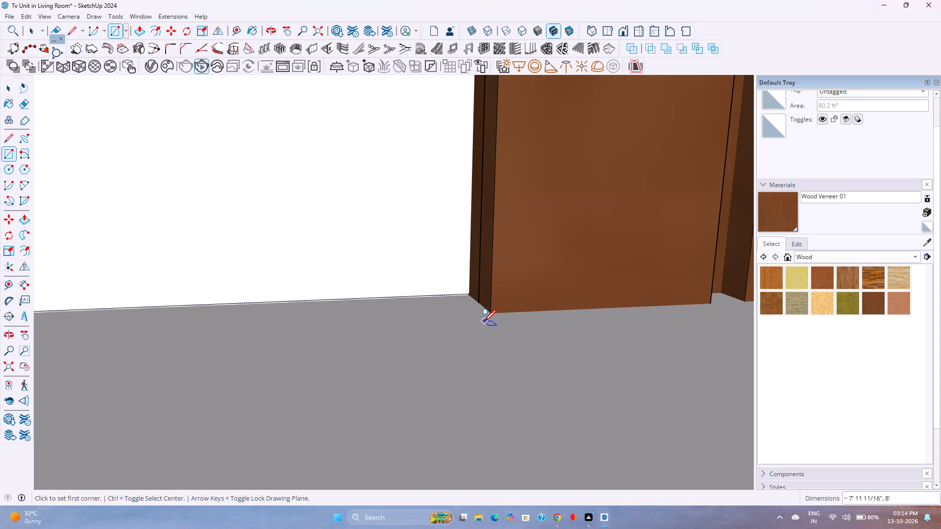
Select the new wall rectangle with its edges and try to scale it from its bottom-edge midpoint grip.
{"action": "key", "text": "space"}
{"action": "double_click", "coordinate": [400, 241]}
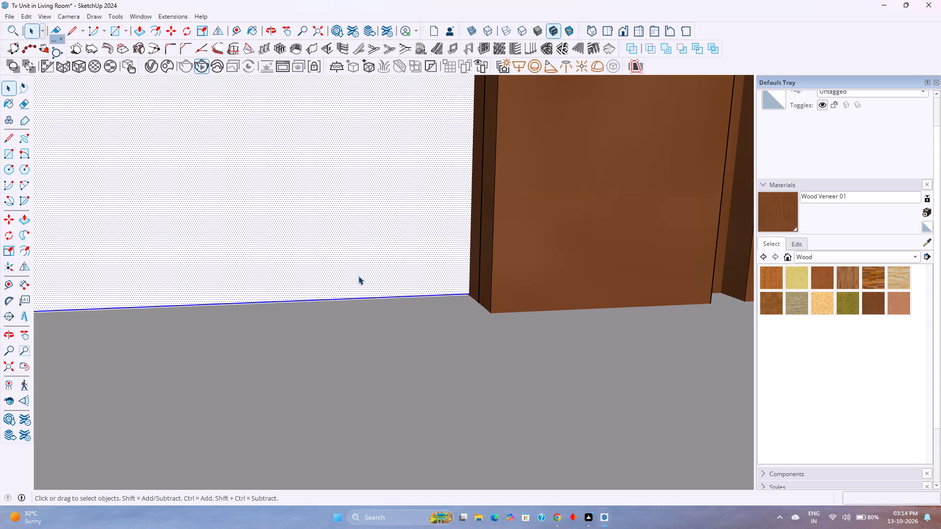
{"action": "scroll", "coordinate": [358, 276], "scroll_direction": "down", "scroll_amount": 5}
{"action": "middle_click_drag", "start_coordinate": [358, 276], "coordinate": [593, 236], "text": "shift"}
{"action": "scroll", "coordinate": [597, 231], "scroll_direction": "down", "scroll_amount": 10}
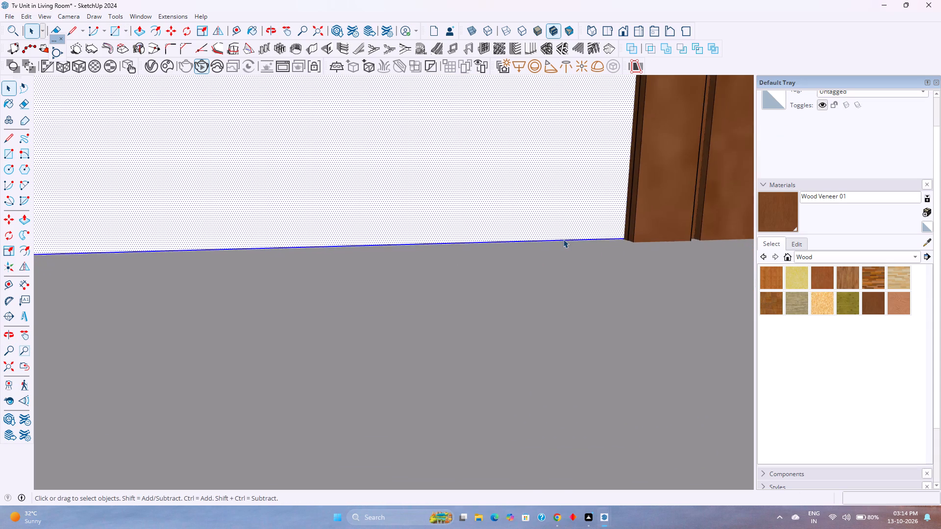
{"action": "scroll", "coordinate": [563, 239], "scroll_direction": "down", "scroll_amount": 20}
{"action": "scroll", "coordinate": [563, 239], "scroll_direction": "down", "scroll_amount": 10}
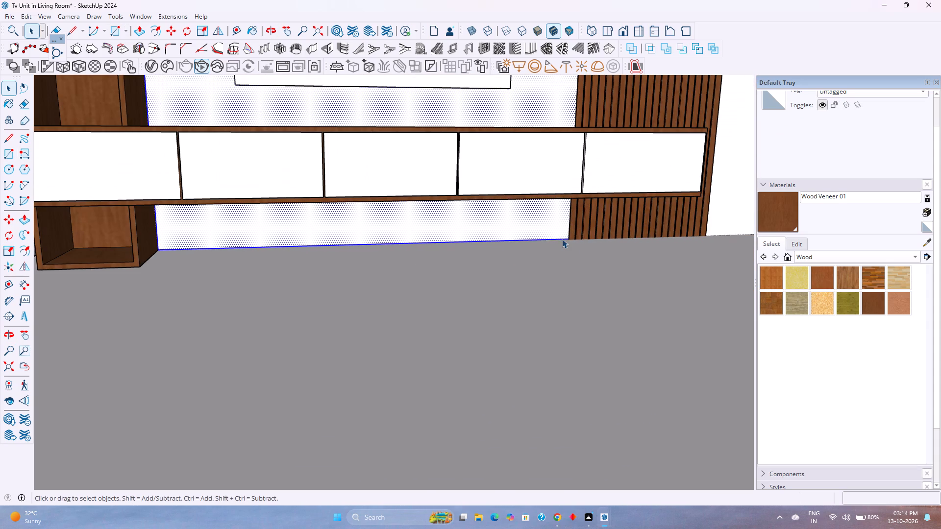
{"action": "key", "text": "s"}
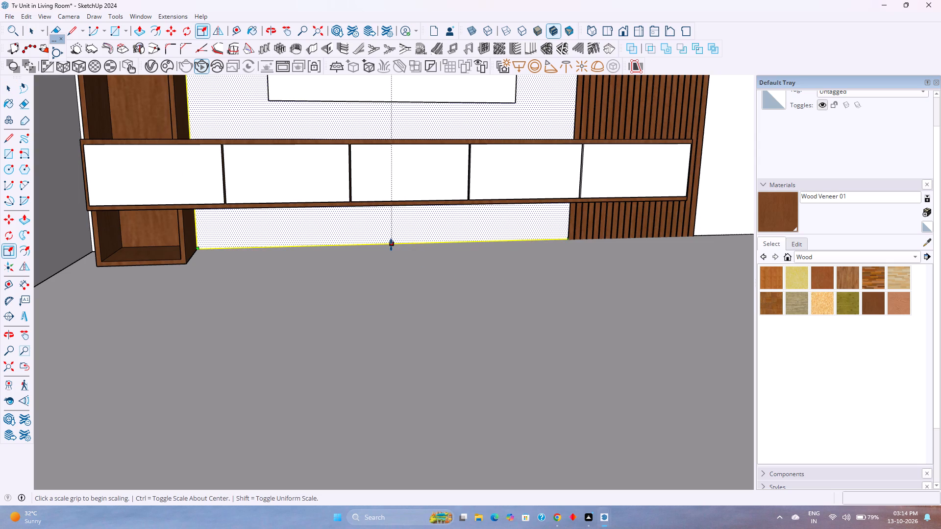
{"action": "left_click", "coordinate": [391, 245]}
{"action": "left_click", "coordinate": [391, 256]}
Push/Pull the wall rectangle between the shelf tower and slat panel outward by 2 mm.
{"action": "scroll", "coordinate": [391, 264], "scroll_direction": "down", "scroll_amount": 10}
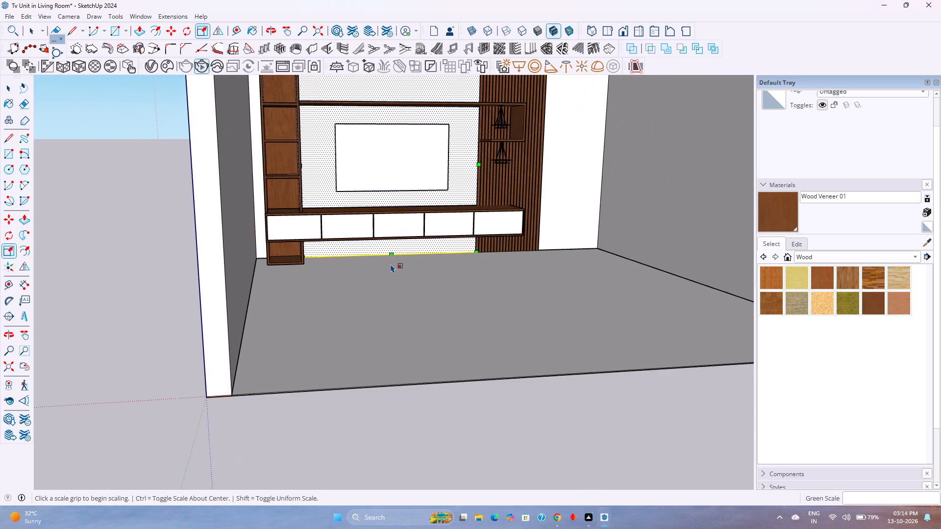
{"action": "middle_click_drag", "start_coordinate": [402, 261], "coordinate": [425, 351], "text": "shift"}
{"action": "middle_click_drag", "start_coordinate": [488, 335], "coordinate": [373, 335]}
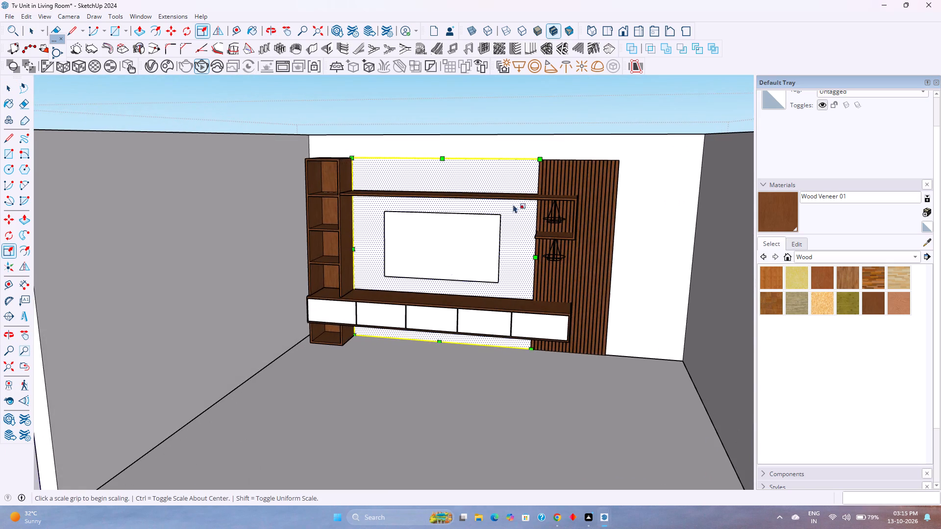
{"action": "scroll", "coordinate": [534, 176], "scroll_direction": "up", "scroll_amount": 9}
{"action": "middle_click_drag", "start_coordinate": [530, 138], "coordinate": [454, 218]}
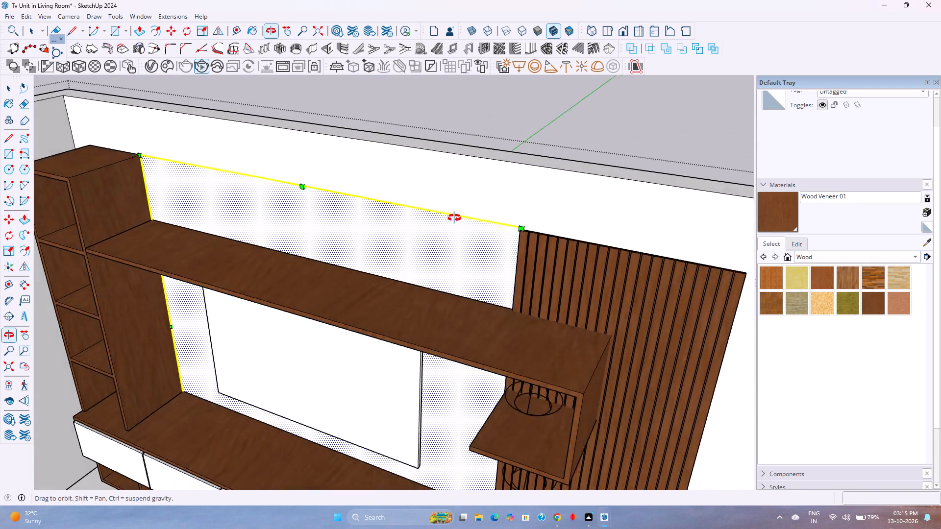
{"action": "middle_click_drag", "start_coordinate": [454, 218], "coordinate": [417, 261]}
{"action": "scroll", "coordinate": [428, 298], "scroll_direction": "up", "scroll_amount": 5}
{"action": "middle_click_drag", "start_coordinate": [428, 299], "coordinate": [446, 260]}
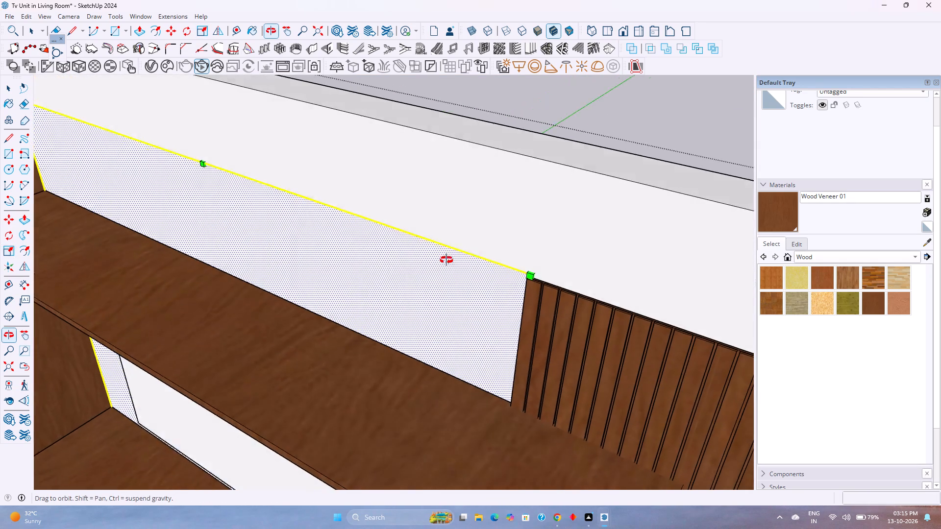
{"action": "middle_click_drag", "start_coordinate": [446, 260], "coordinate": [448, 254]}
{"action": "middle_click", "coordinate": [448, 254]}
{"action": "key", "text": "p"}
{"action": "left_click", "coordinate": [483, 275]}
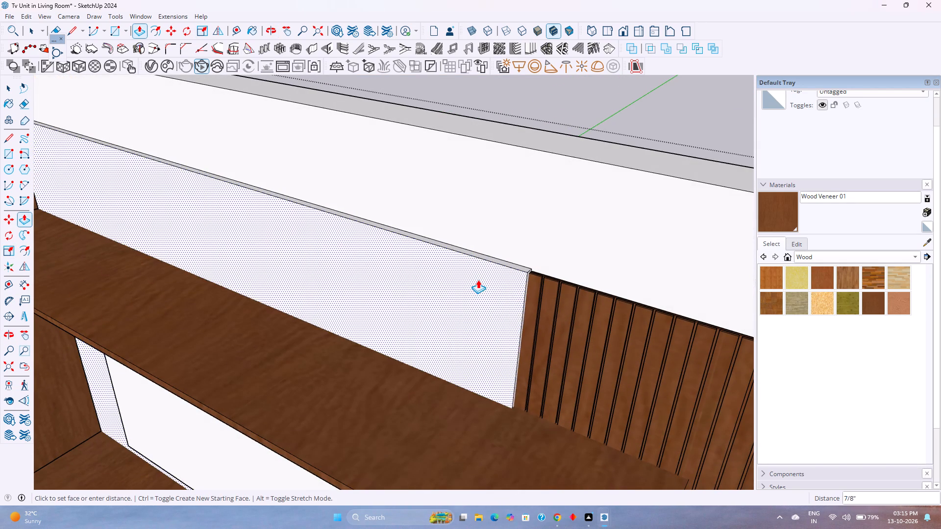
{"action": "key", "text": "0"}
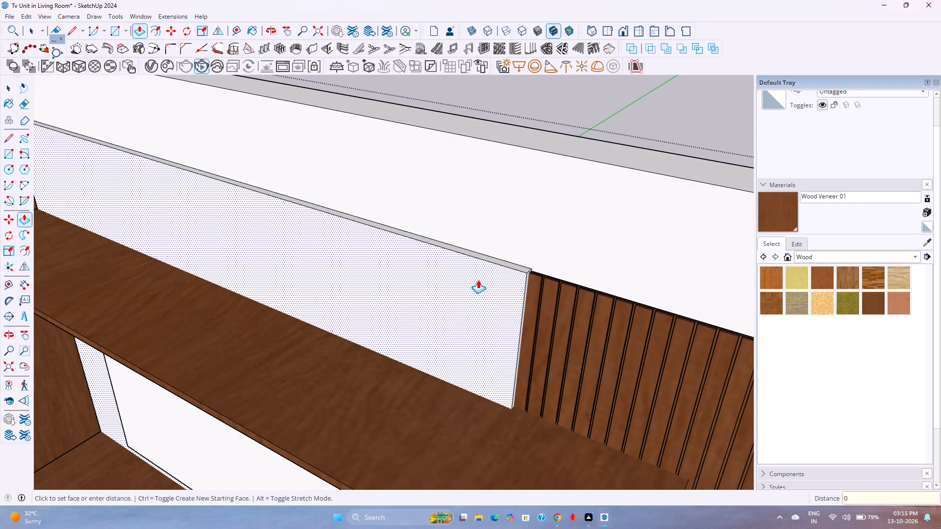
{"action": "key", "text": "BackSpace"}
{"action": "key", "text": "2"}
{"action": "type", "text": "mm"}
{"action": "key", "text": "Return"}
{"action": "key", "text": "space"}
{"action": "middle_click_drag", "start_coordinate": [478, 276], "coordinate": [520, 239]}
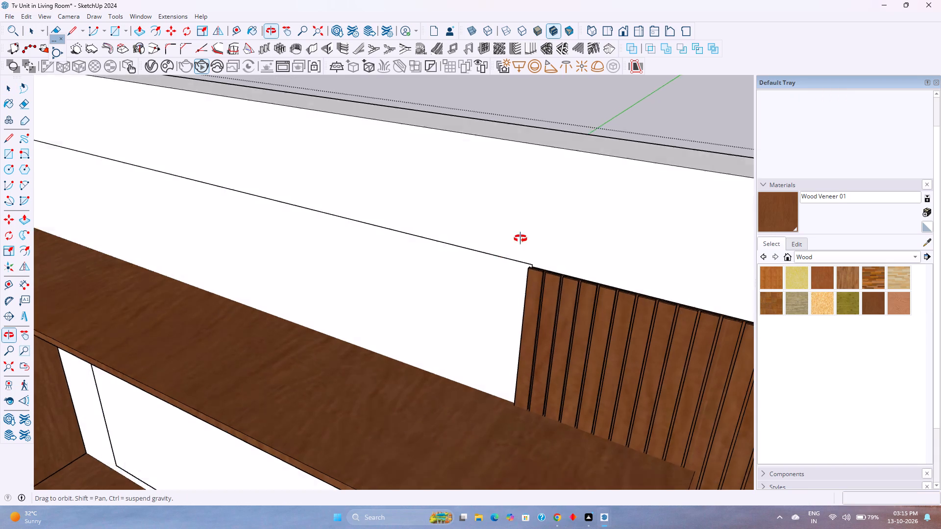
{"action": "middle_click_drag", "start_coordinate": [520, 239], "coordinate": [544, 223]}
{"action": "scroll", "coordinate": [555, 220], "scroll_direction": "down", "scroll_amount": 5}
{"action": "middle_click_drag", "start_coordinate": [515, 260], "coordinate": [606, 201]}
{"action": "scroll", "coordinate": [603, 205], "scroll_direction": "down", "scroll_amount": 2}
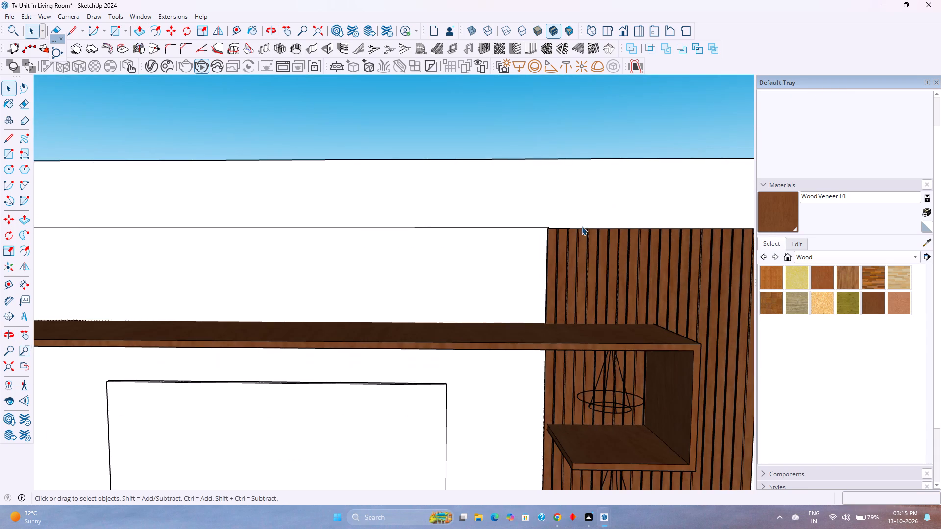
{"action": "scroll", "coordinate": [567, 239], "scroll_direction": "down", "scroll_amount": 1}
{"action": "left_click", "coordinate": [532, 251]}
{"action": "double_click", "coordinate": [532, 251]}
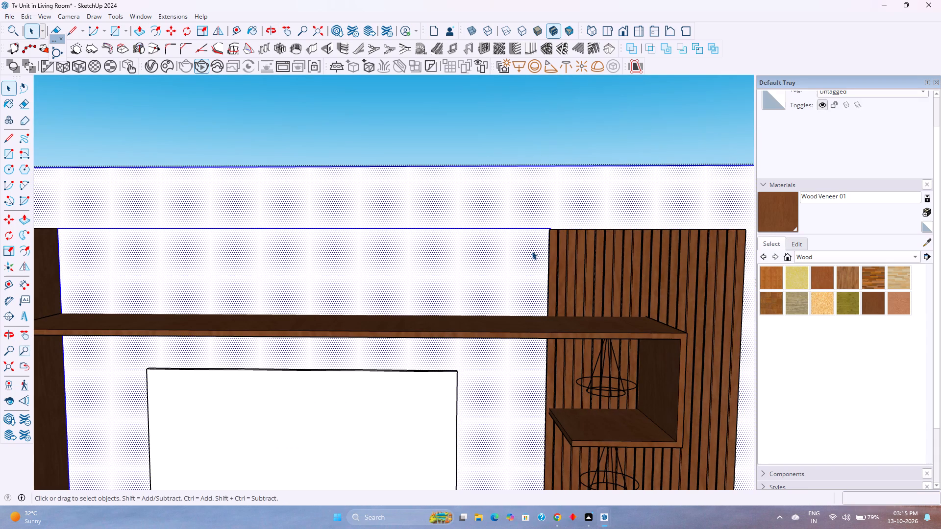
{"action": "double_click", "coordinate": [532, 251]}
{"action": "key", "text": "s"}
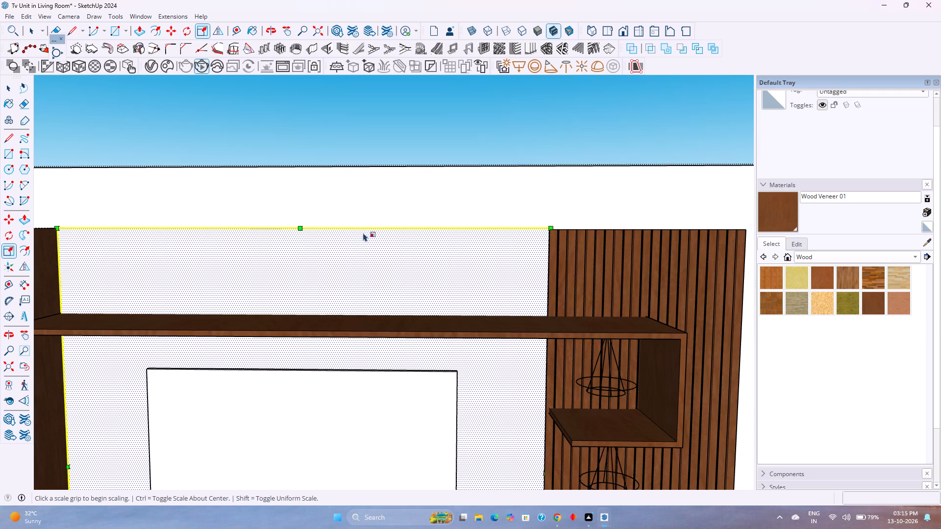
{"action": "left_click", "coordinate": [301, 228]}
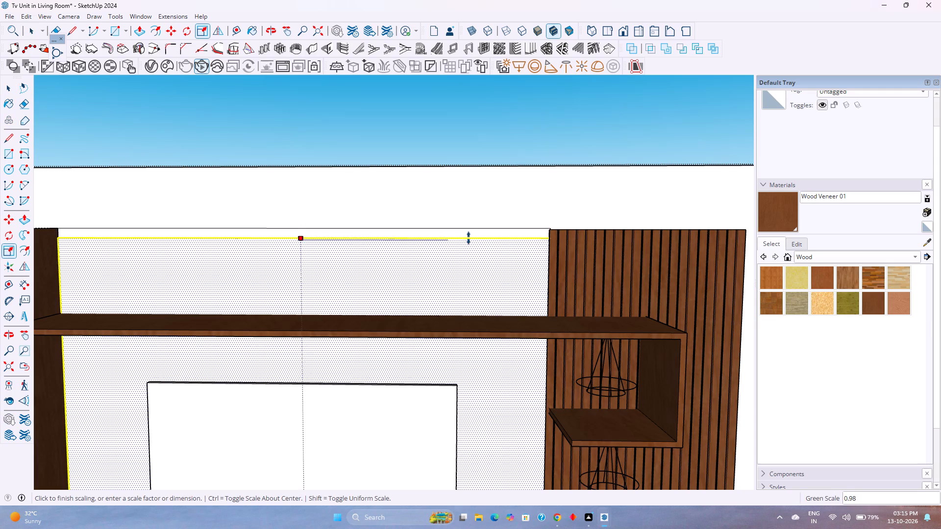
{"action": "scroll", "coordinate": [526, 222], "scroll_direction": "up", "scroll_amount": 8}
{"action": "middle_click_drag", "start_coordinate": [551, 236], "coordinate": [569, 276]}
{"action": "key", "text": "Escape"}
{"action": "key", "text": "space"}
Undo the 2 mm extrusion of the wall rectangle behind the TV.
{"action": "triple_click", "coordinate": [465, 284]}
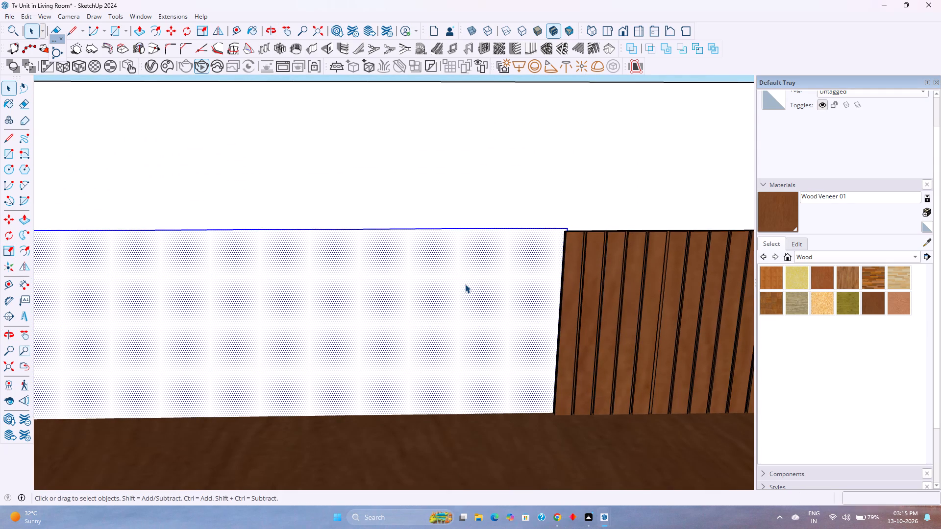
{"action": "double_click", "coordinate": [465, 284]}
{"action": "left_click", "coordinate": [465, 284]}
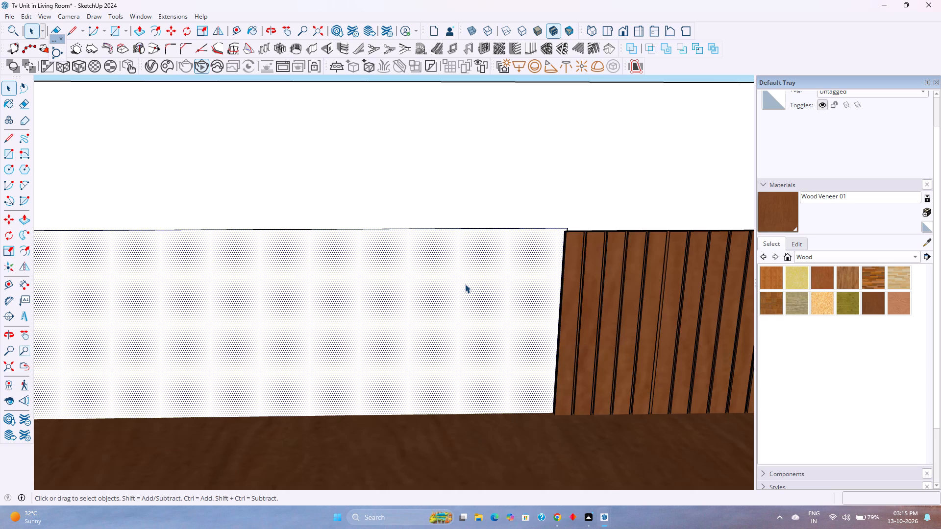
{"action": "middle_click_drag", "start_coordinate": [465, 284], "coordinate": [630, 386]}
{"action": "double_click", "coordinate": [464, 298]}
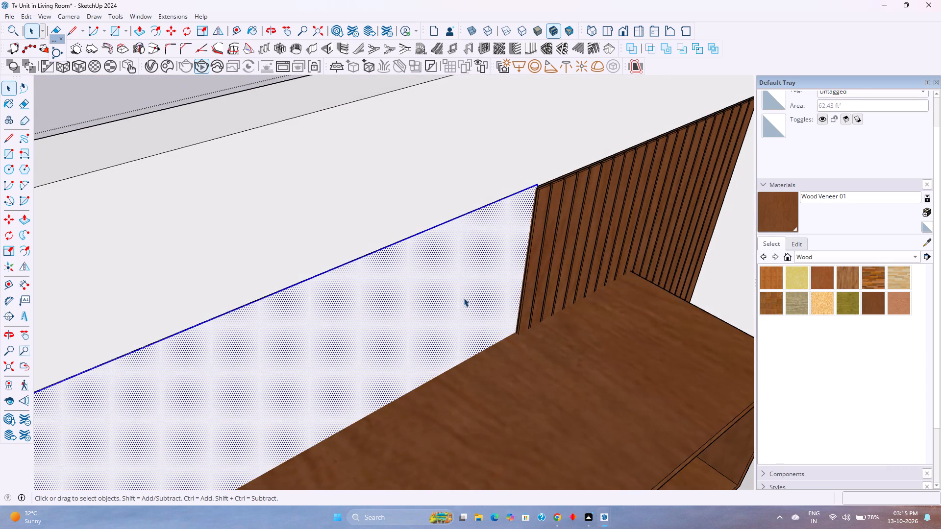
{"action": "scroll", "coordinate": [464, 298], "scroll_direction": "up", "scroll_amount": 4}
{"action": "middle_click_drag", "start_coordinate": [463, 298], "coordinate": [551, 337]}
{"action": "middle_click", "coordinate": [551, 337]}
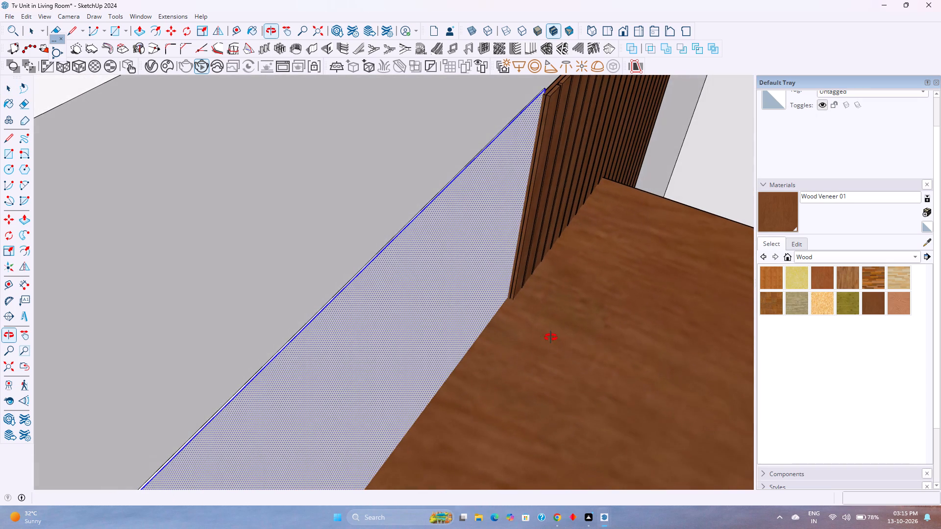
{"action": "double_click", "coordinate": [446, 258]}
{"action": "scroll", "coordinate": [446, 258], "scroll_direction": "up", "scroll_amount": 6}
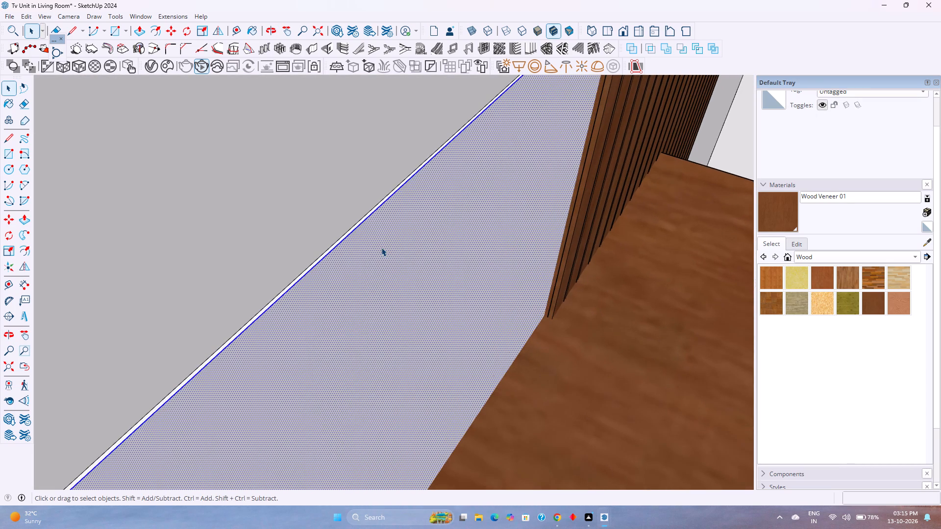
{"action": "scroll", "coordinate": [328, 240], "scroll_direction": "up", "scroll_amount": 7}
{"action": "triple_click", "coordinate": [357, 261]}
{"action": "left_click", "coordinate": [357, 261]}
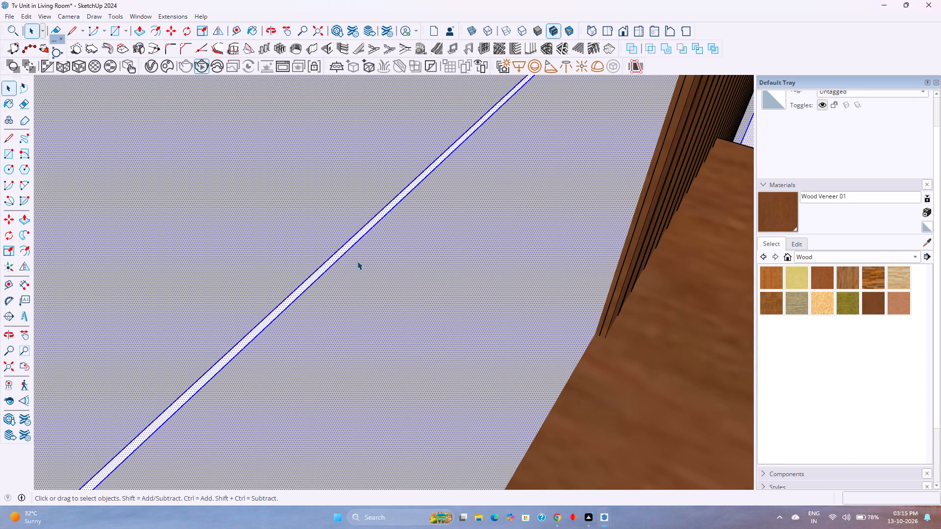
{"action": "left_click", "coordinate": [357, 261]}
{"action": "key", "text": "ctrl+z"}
Select the wall rectangle behind the TV with its edges and make it a group.
{"action": "double_click", "coordinate": [357, 261]}
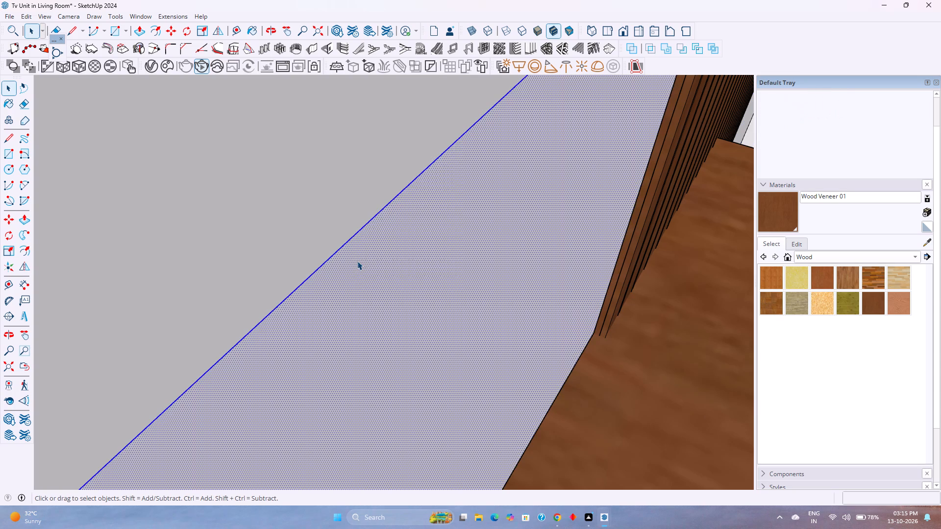
{"action": "right_click", "coordinate": [357, 261]}
{"action": "left_click", "coordinate": [401, 89]}
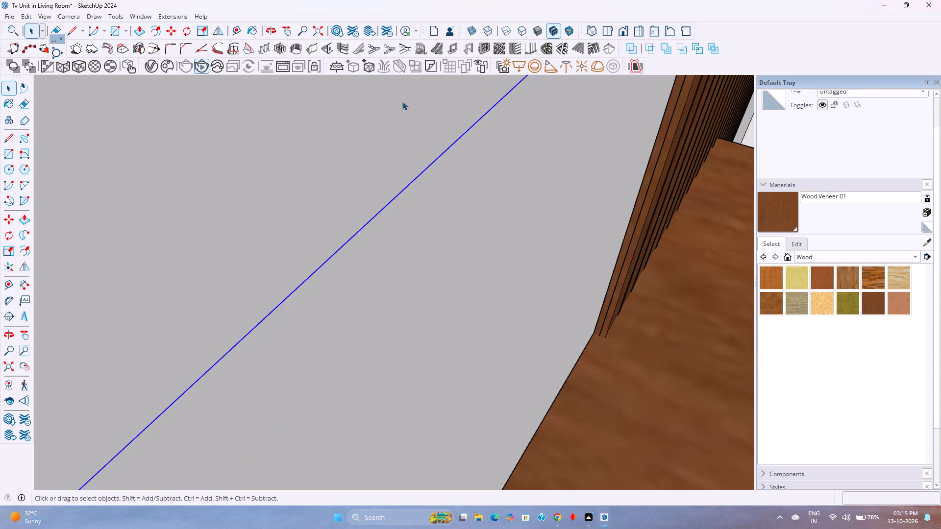
Open the new backing panel group and Push/Pull its front face outward by 1 mm.
{"action": "left_click", "coordinate": [446, 259]}
{"action": "scroll", "coordinate": [481, 301], "scroll_direction": "down", "scroll_amount": 5}
{"action": "middle_click_drag", "start_coordinate": [489, 324], "coordinate": [446, 300]}
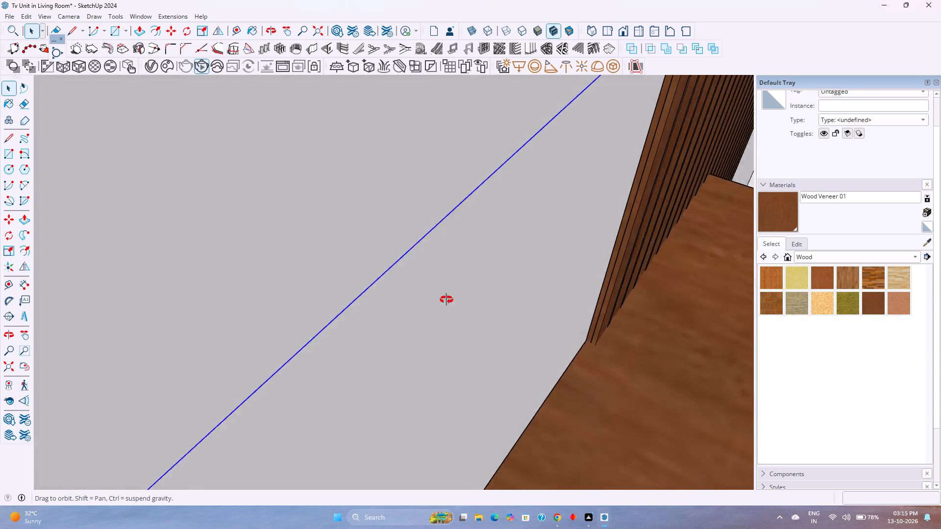
{"action": "middle_click_drag", "start_coordinate": [446, 300], "coordinate": [357, 234]}
{"action": "middle_click", "coordinate": [352, 229]}
{"action": "scroll", "coordinate": [356, 225], "scroll_direction": "down", "scroll_amount": 4}
{"action": "double_click", "coordinate": [387, 286]}
{"action": "scroll", "coordinate": [387, 286], "scroll_direction": "down", "scroll_amount": 1}
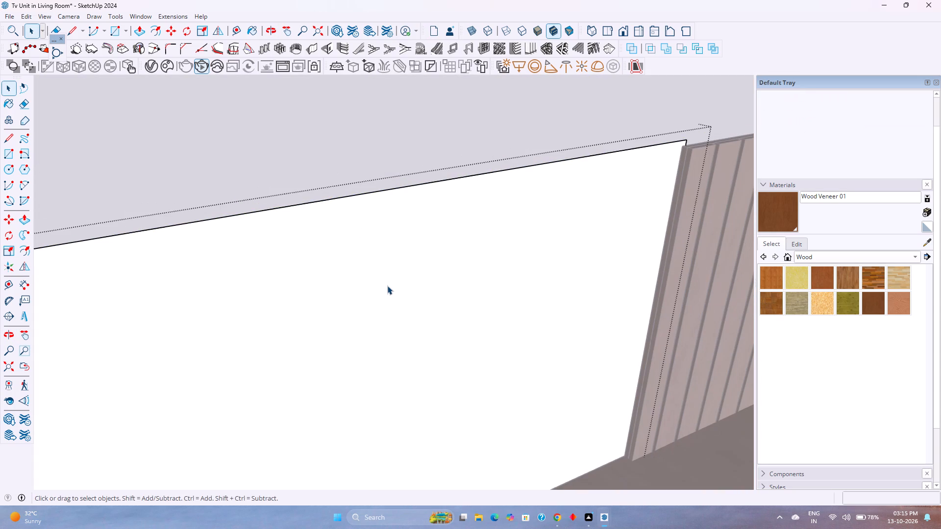
{"action": "key", "text": "p"}
{"action": "left_click", "coordinate": [389, 280]}
{"action": "key", "text": "1"}
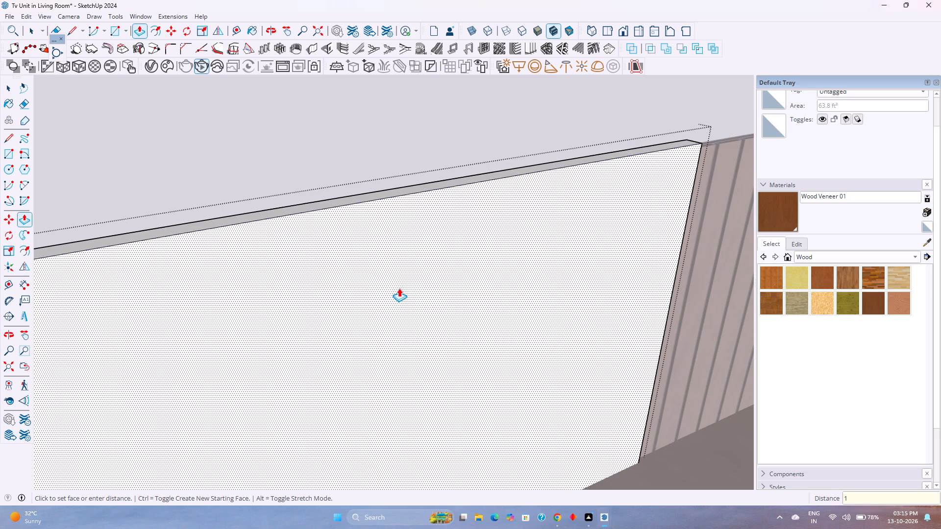
{"action": "type", "text": "mm"}
{"action": "key", "text": "Return"}
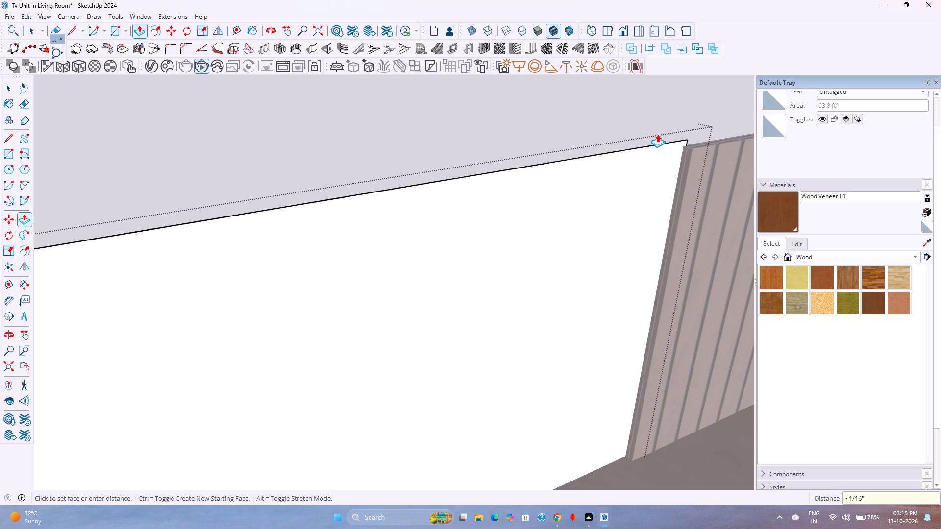
Push/Pull the backing panel's thin top face down to the slat panel's top edge, and close the group.
{"action": "scroll", "coordinate": [657, 134], "scroll_direction": "up", "scroll_amount": 20}
{"action": "scroll", "coordinate": [657, 134], "scroll_direction": "up", "scroll_amount": 3}
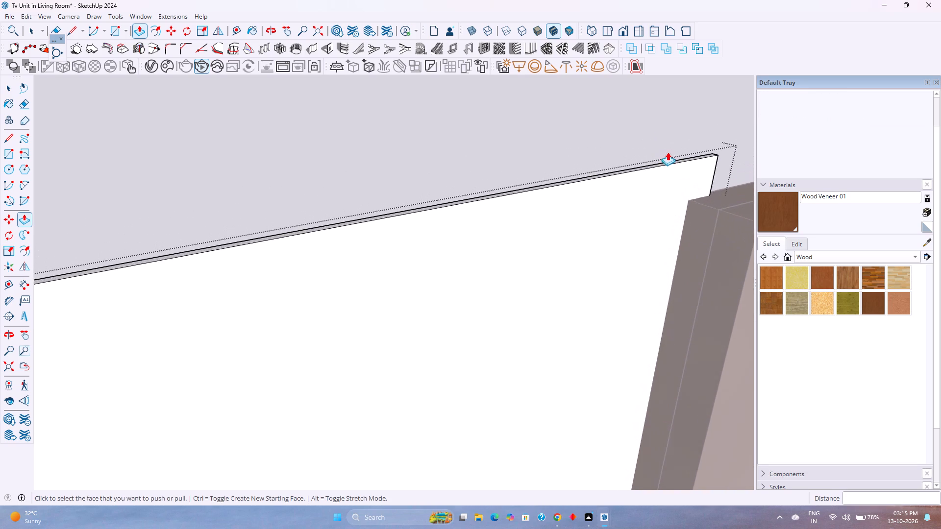
{"action": "scroll", "coordinate": [668, 152], "scroll_direction": "up", "scroll_amount": 7}
{"action": "left_click", "coordinate": [675, 168]}
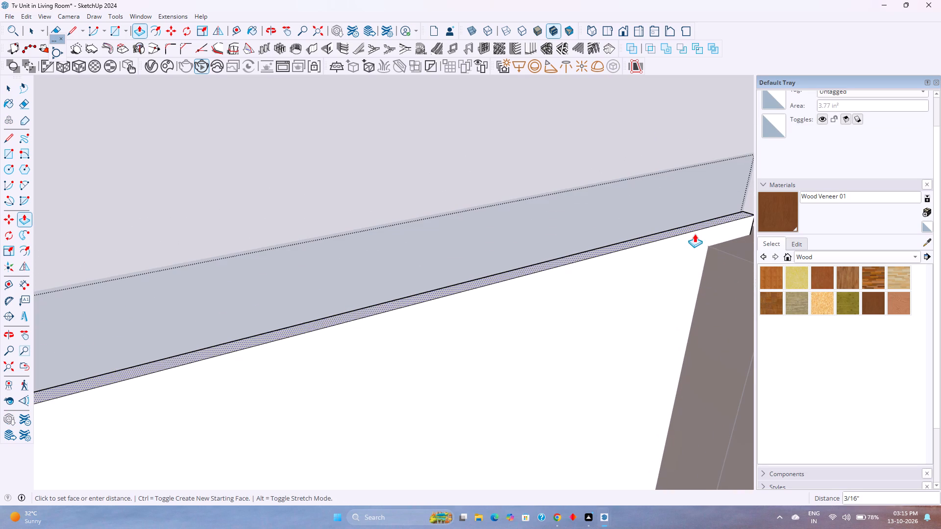
{"action": "left_click", "coordinate": [708, 245]}
{"action": "middle_click_drag", "start_coordinate": [708, 245], "coordinate": [633, 223]}
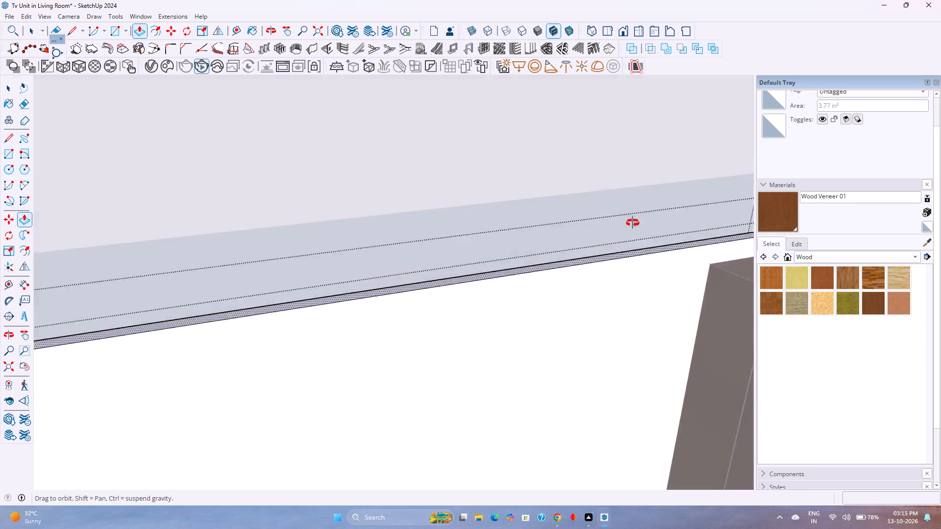
{"action": "middle_click_drag", "start_coordinate": [633, 223], "coordinate": [593, 217]}
{"action": "scroll", "coordinate": [593, 217], "scroll_direction": "down", "scroll_amount": 4}
{"action": "middle_click_drag", "start_coordinate": [604, 221], "coordinate": [511, 255], "text": "shift"}
{"action": "middle_click_drag", "start_coordinate": [566, 277], "coordinate": [574, 332]}
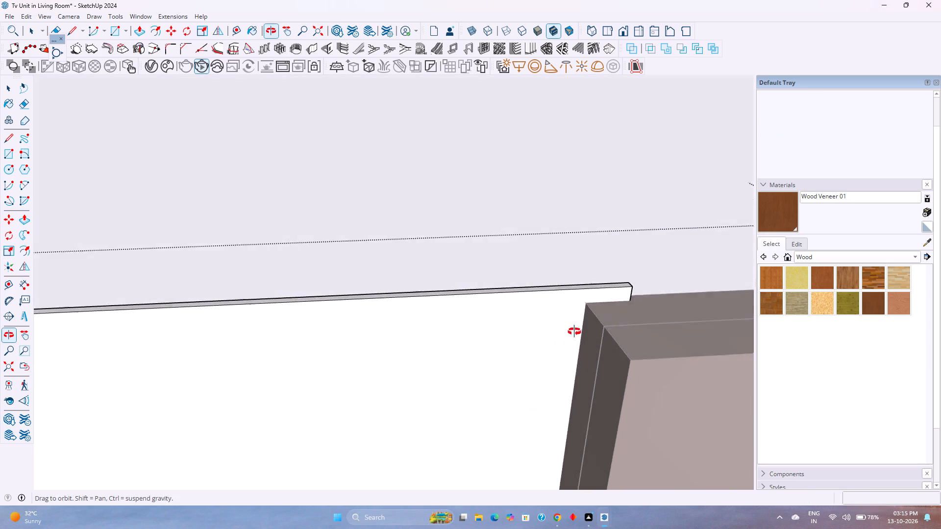
{"action": "middle_click_drag", "start_coordinate": [574, 332], "coordinate": [611, 402]}
{"action": "scroll", "coordinate": [621, 305], "scroll_direction": "up", "scroll_amount": 2}
{"action": "left_click", "coordinate": [598, 255]}
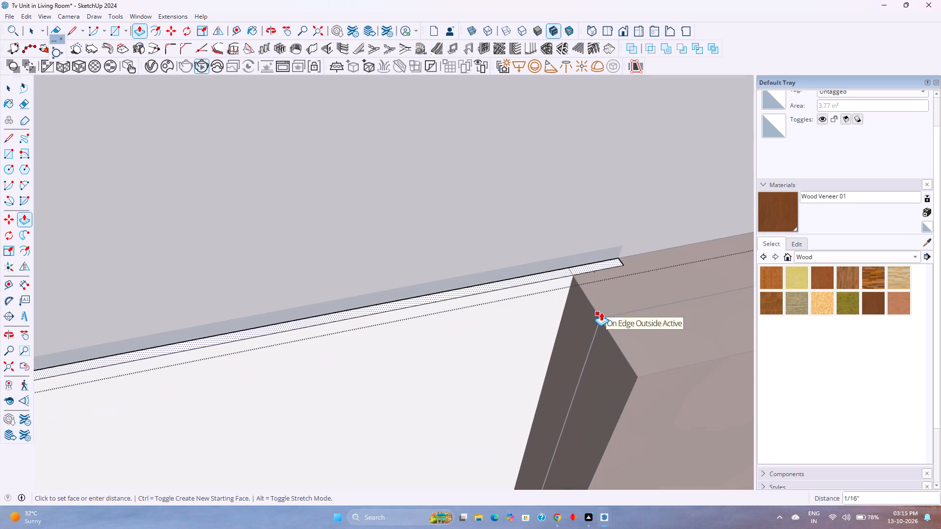
{"action": "left_click", "coordinate": [601, 312]}
{"action": "key", "text": "space"}
{"action": "scroll", "coordinate": [543, 305], "scroll_direction": "down", "scroll_amount": 3}
{"action": "scroll", "coordinate": [558, 283], "scroll_direction": "up", "scroll_amount": 4}
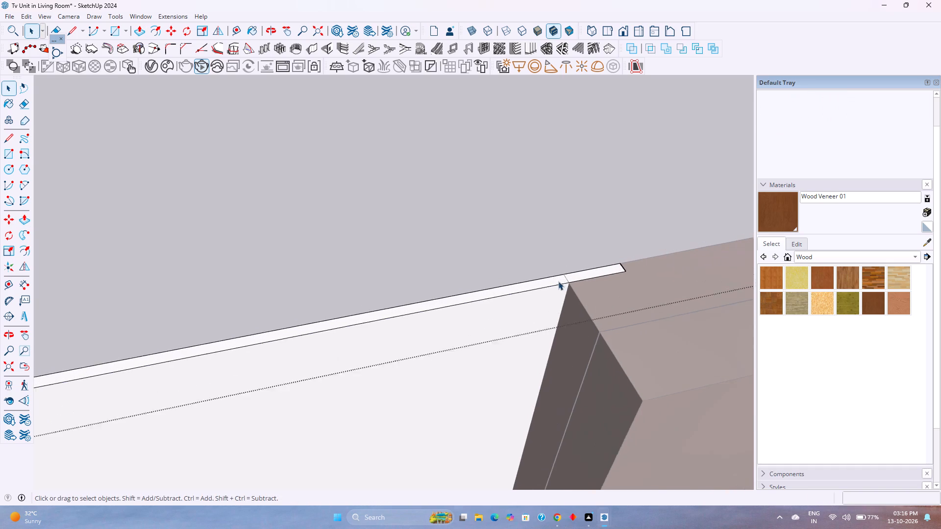
{"action": "scroll", "coordinate": [558, 281], "scroll_direction": "up", "scroll_amount": 12}
{"action": "key", "text": "Escape"}
{"action": "scroll", "coordinate": [560, 279], "scroll_direction": "down", "scroll_amount": 7}
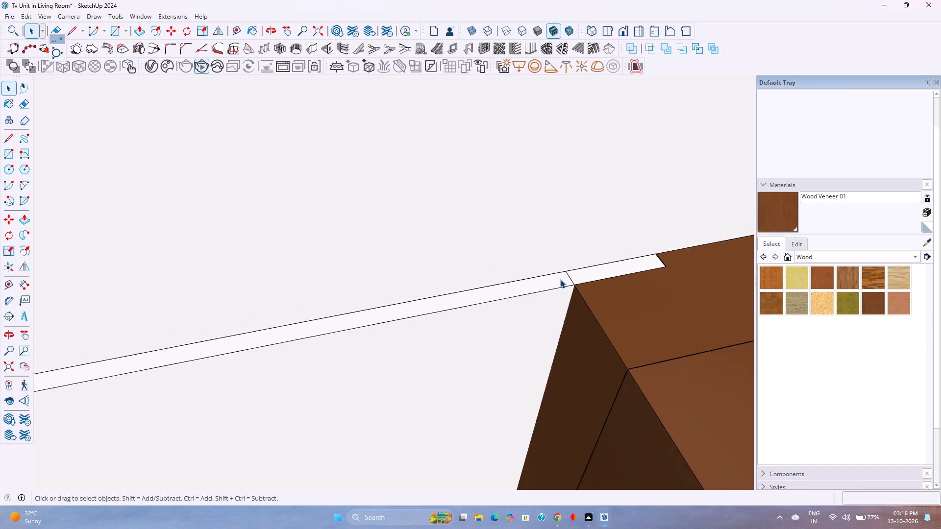
{"action": "scroll", "coordinate": [560, 279], "scroll_direction": "down", "scroll_amount": 20}
{"action": "scroll", "coordinate": [560, 279], "scroll_direction": "down", "scroll_amount": 5}
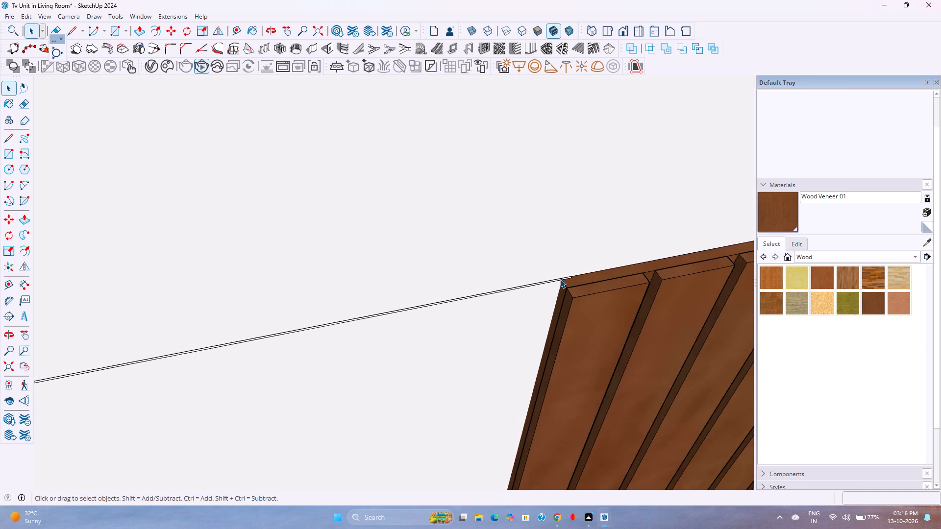
Scale the backing panel group along its length so its side edge meets the slat panel's inner edge.
{"action": "scroll", "coordinate": [560, 279], "scroll_direction": "up", "scroll_amount": 9}
{"action": "left_click", "coordinate": [521, 328]}
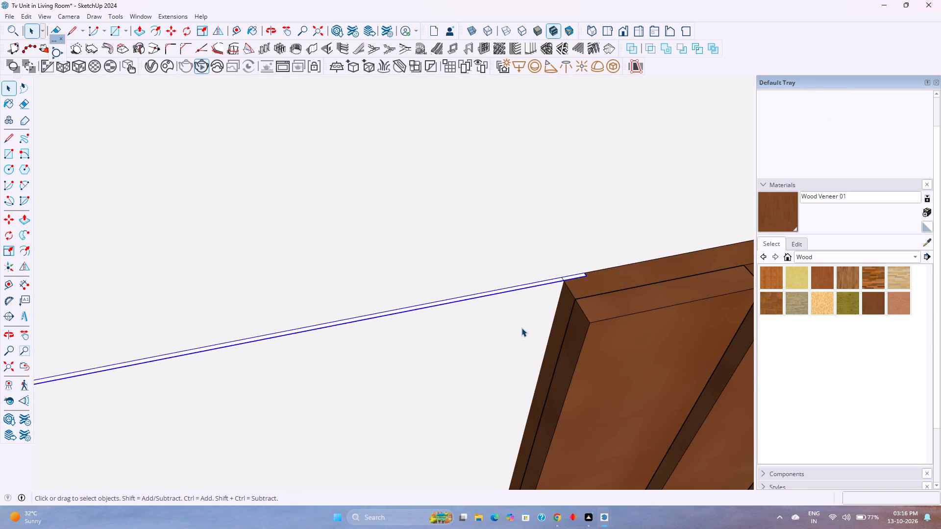
{"action": "middle_click_drag", "start_coordinate": [519, 342], "coordinate": [491, 235]}
{"action": "scroll", "coordinate": [491, 230], "scroll_direction": "down", "scroll_amount": 19}
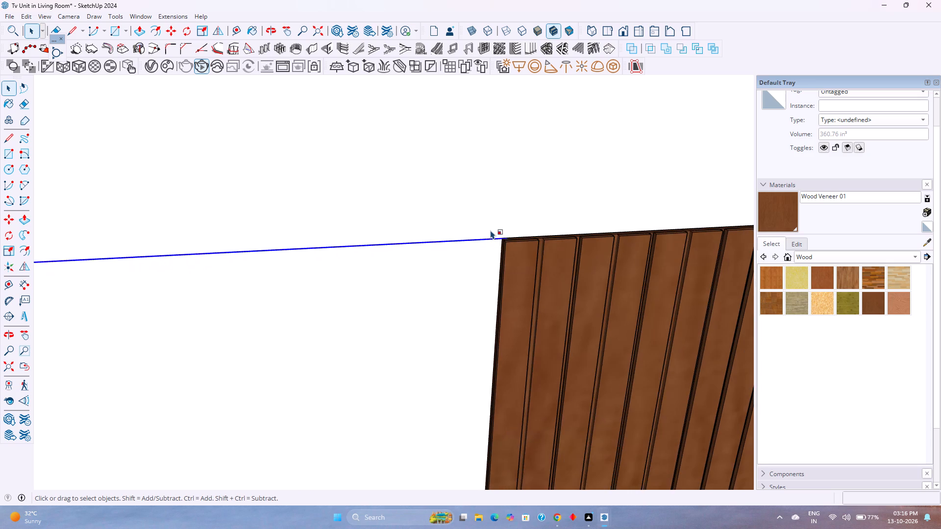
{"action": "key", "text": "s"}
{"action": "scroll", "coordinate": [489, 252], "scroll_direction": "down", "scroll_amount": 19}
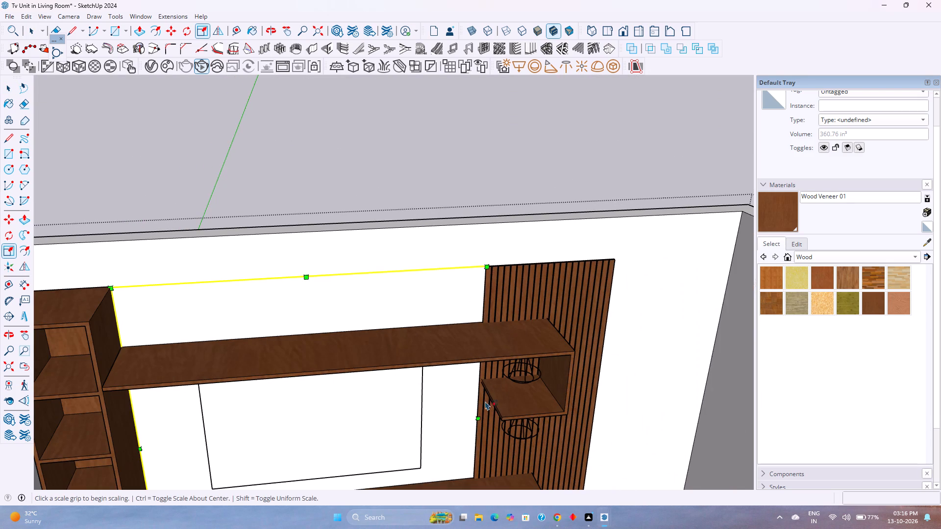
{"action": "left_click", "coordinate": [477, 418]}
{"action": "scroll", "coordinate": [475, 418], "scroll_direction": "up", "scroll_amount": 6}
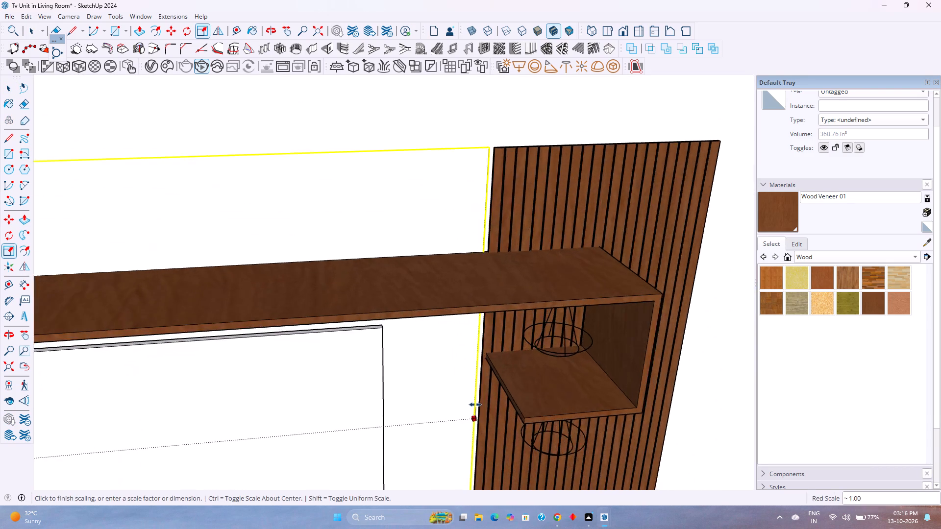
{"action": "scroll", "coordinate": [475, 405], "scroll_direction": "up", "scroll_amount": 14}
{"action": "scroll", "coordinate": [498, 336], "scroll_direction": "up", "scroll_amount": 4}
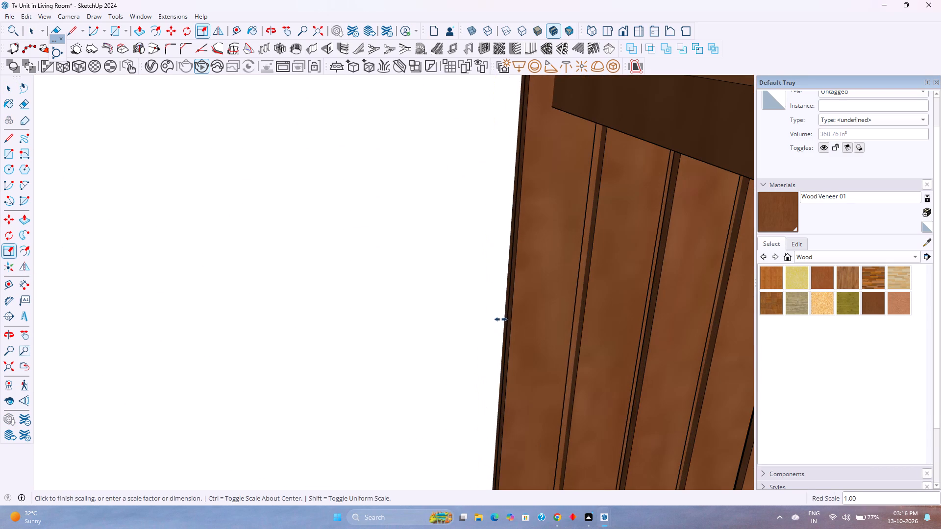
{"action": "scroll", "coordinate": [503, 312], "scroll_direction": "up", "scroll_amount": 6}
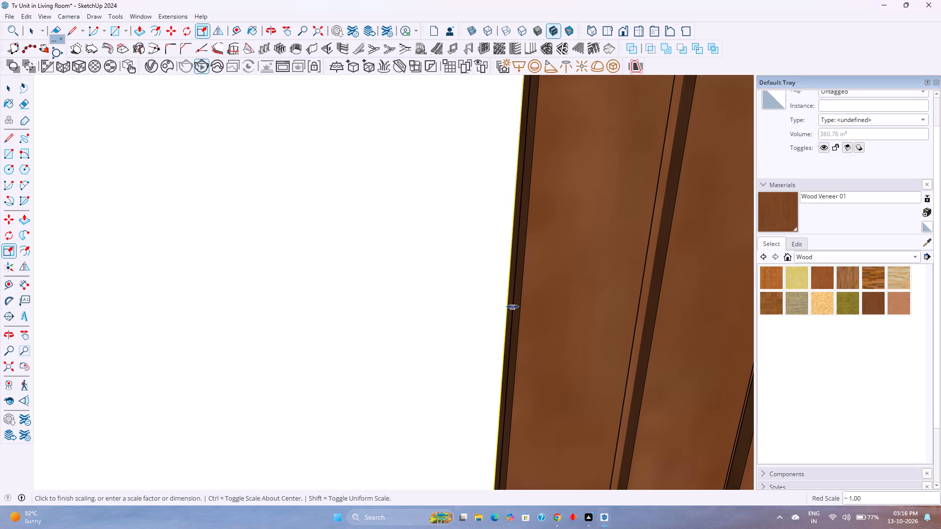
{"action": "scroll", "coordinate": [513, 307], "scroll_direction": "up", "scroll_amount": 11}
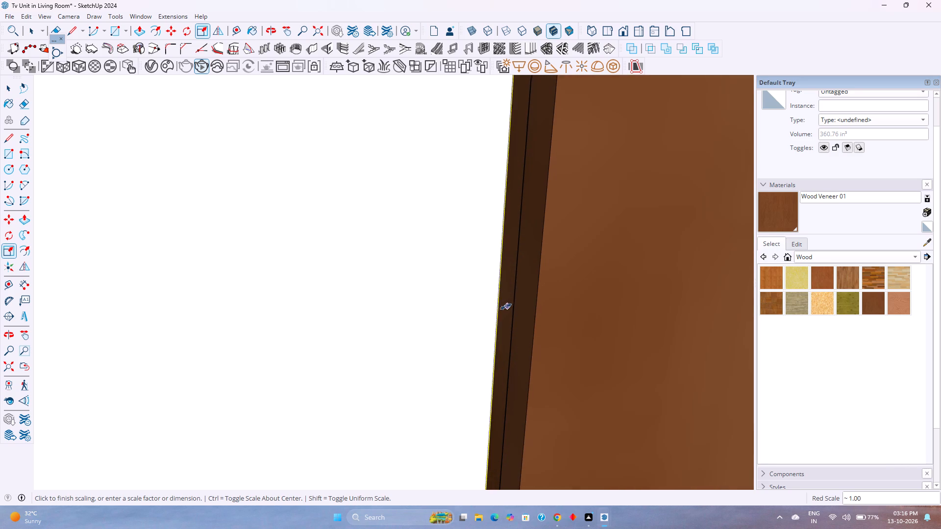
{"action": "scroll", "coordinate": [506, 307], "scroll_direction": "up", "scroll_amount": 1}
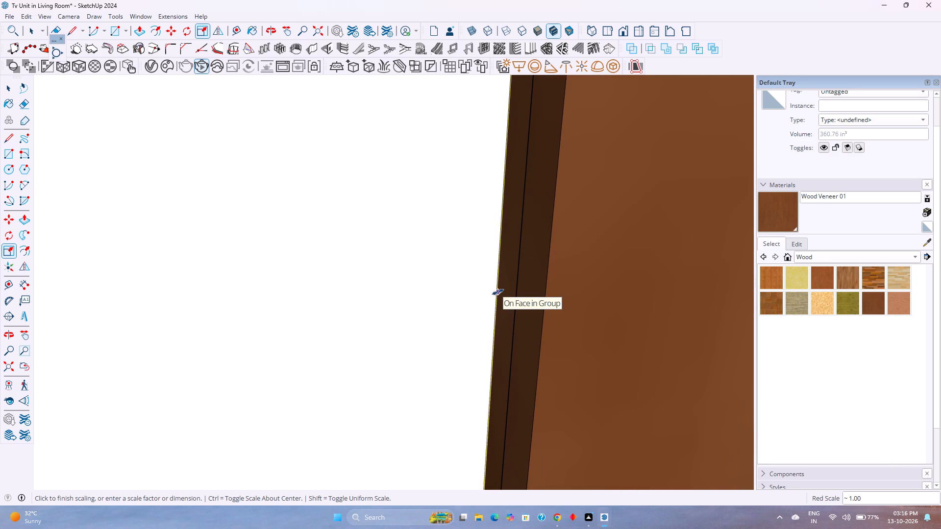
{"action": "left_click", "coordinate": [498, 292]}
{"action": "key", "text": "space"}
Examine the backing panel's top corner and side edge where they meet the slat panel.
{"action": "scroll", "coordinate": [472, 307], "scroll_direction": "down", "scroll_amount": 13}
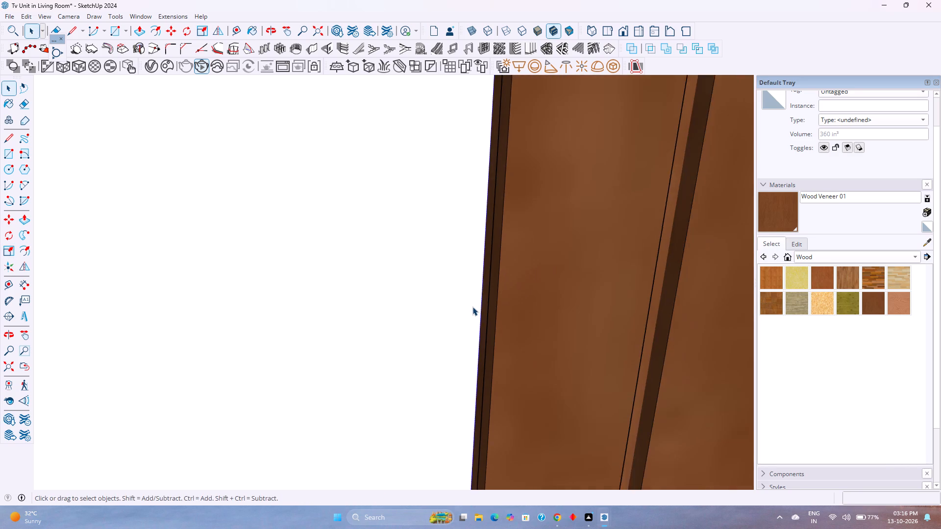
{"action": "scroll", "coordinate": [472, 307], "scroll_direction": "down", "scroll_amount": 20}
{"action": "scroll", "coordinate": [472, 307], "scroll_direction": "down", "scroll_amount": 12}
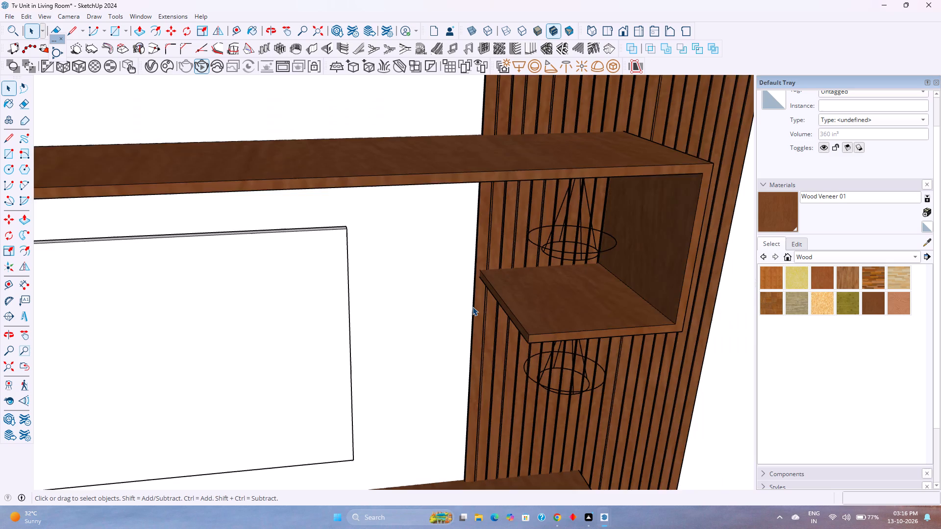
{"action": "scroll", "coordinate": [472, 307], "scroll_direction": "down", "scroll_amount": 6}
{"action": "scroll", "coordinate": [470, 137], "scroll_direction": "up", "scroll_amount": 6}
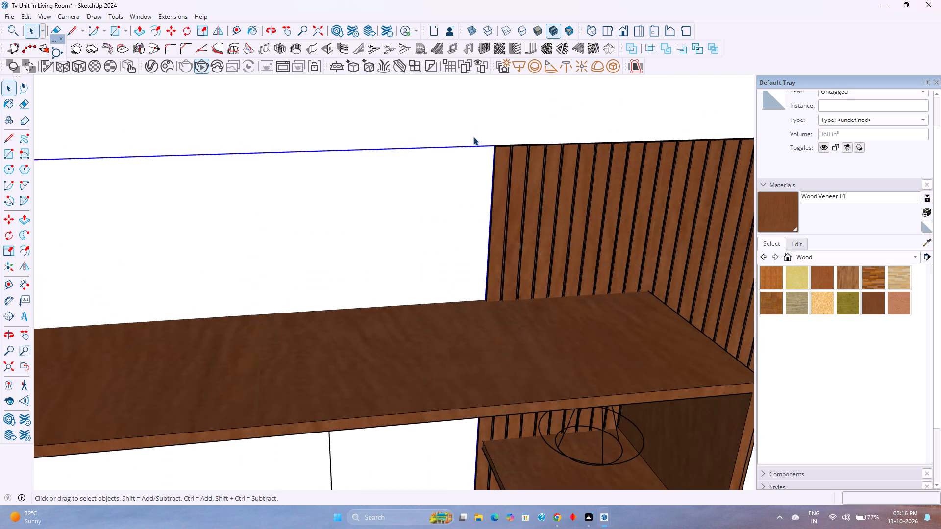
{"action": "scroll", "coordinate": [473, 137], "scroll_direction": "up", "scroll_amount": 9}
{"action": "middle_click_drag", "start_coordinate": [491, 133], "coordinate": [497, 246]}
{"action": "scroll", "coordinate": [509, 115], "scroll_direction": "up", "scroll_amount": 5}
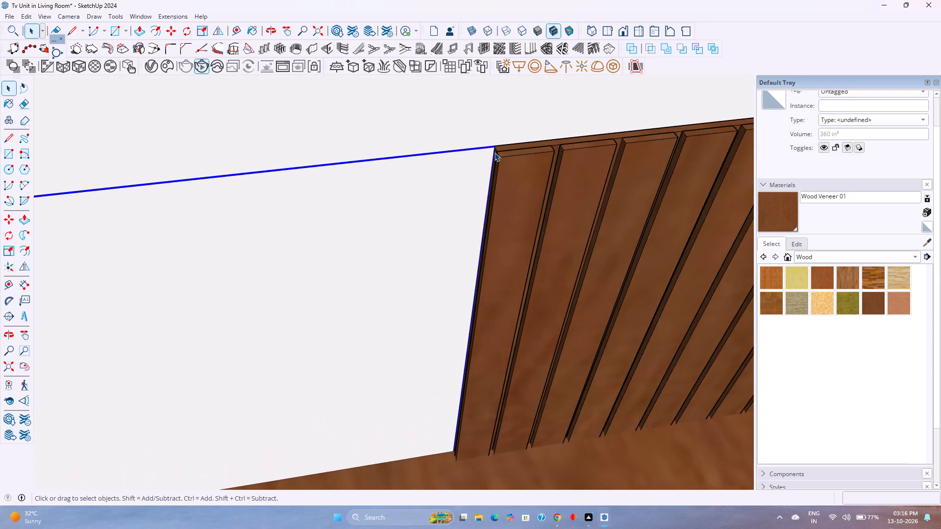
{"action": "scroll", "coordinate": [495, 152], "scroll_direction": "up", "scroll_amount": 10}
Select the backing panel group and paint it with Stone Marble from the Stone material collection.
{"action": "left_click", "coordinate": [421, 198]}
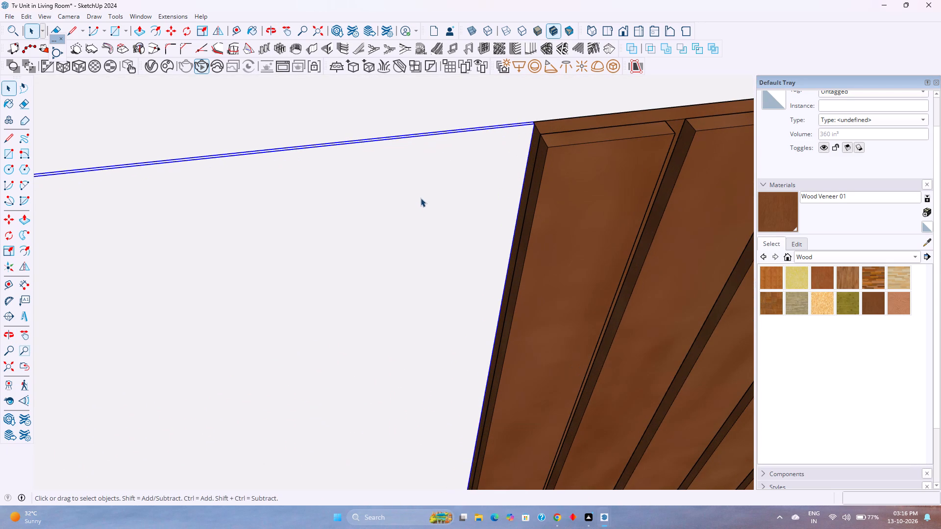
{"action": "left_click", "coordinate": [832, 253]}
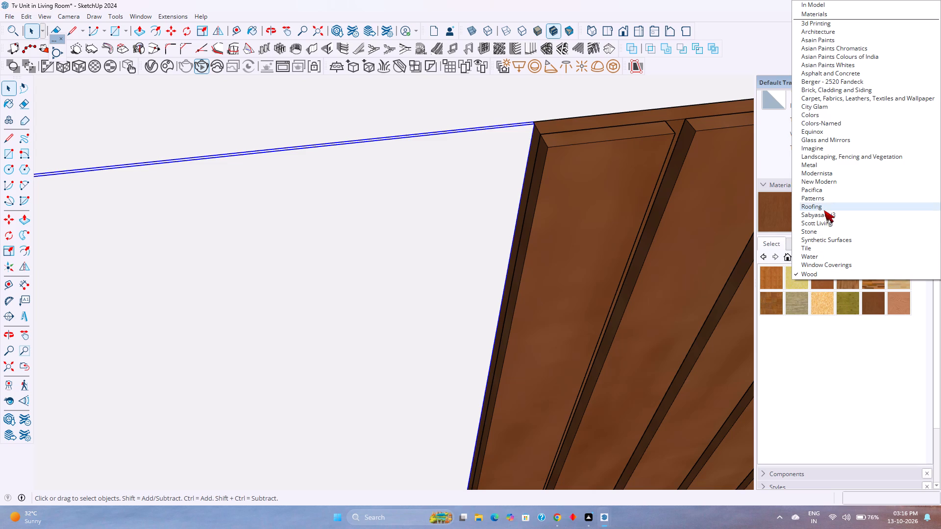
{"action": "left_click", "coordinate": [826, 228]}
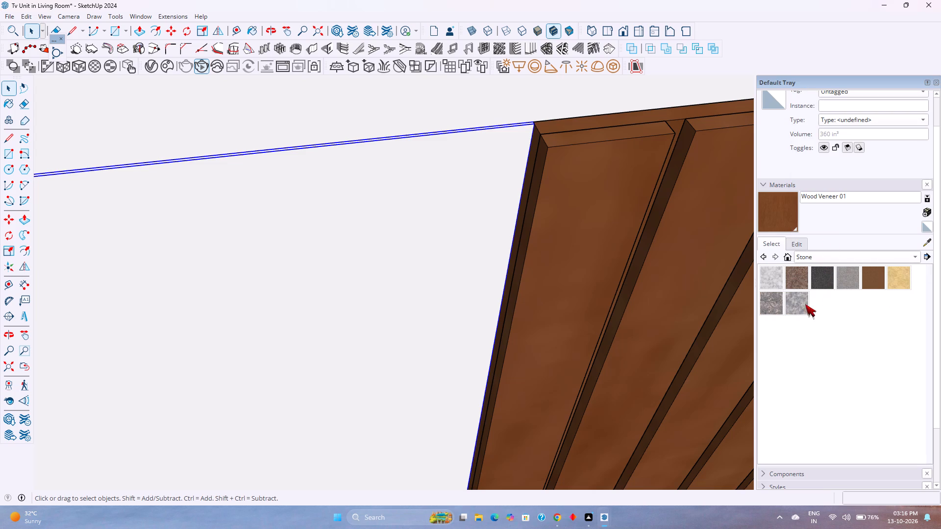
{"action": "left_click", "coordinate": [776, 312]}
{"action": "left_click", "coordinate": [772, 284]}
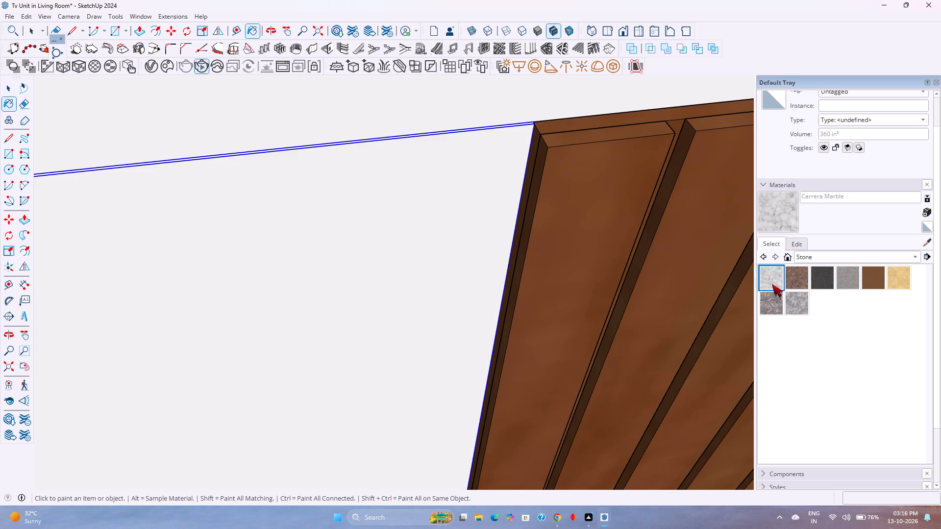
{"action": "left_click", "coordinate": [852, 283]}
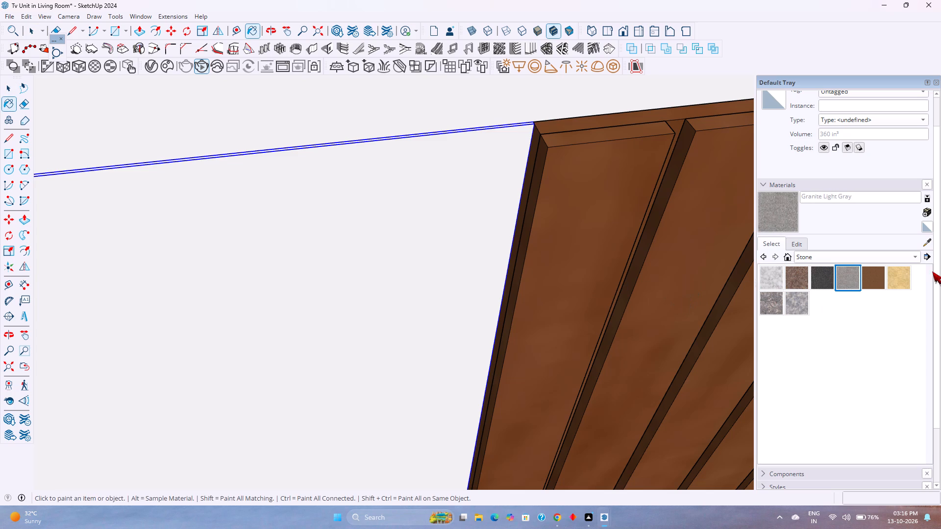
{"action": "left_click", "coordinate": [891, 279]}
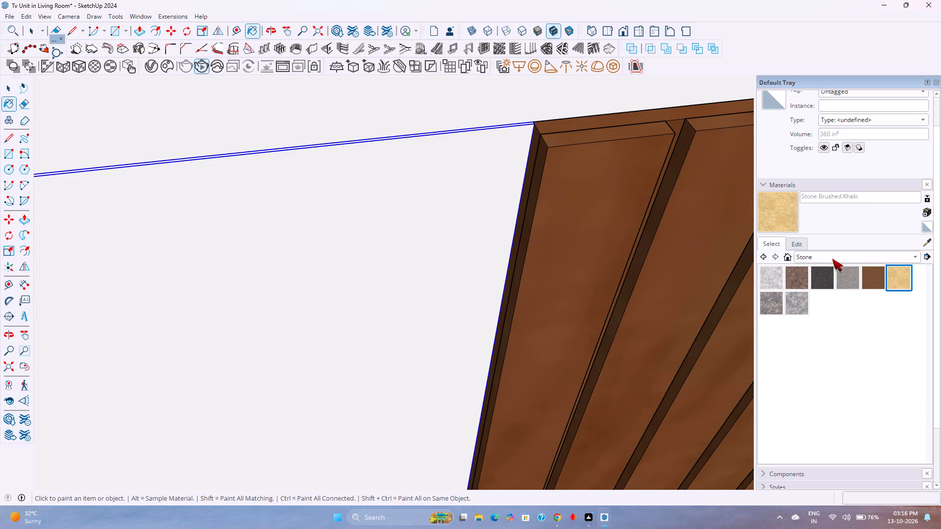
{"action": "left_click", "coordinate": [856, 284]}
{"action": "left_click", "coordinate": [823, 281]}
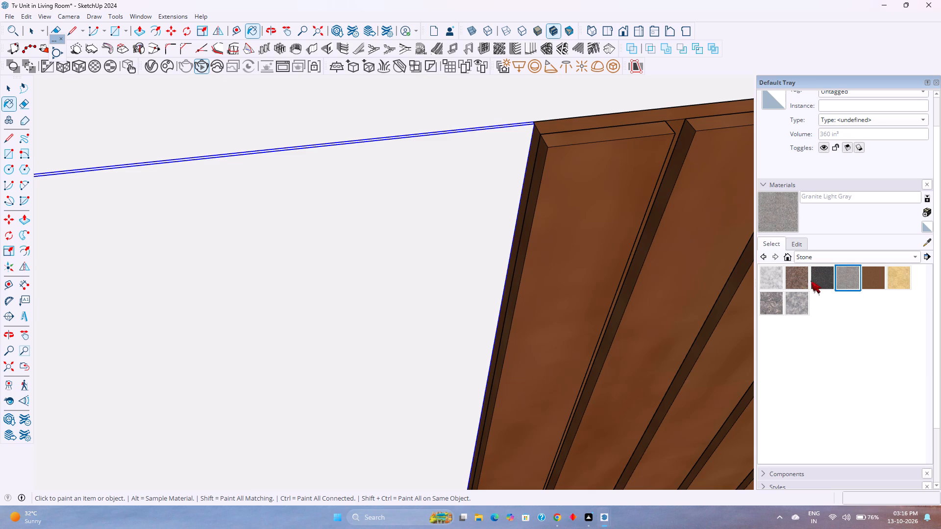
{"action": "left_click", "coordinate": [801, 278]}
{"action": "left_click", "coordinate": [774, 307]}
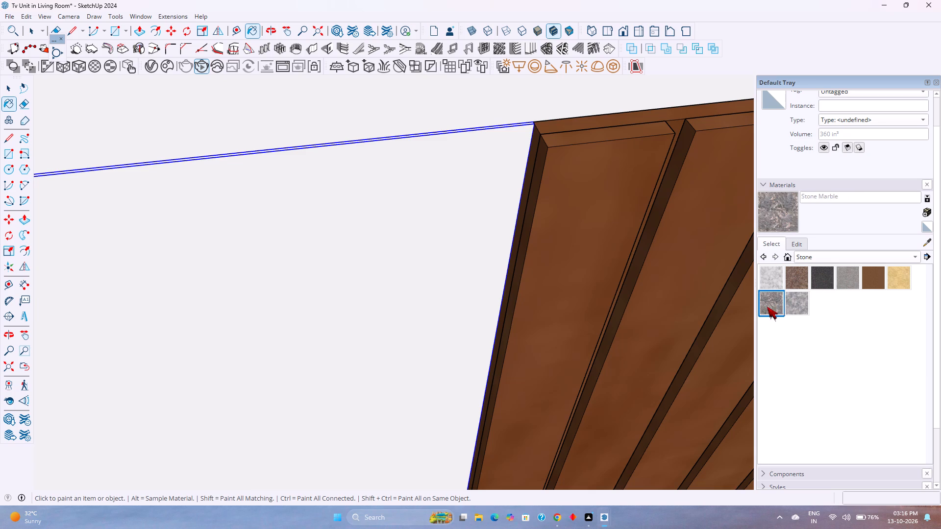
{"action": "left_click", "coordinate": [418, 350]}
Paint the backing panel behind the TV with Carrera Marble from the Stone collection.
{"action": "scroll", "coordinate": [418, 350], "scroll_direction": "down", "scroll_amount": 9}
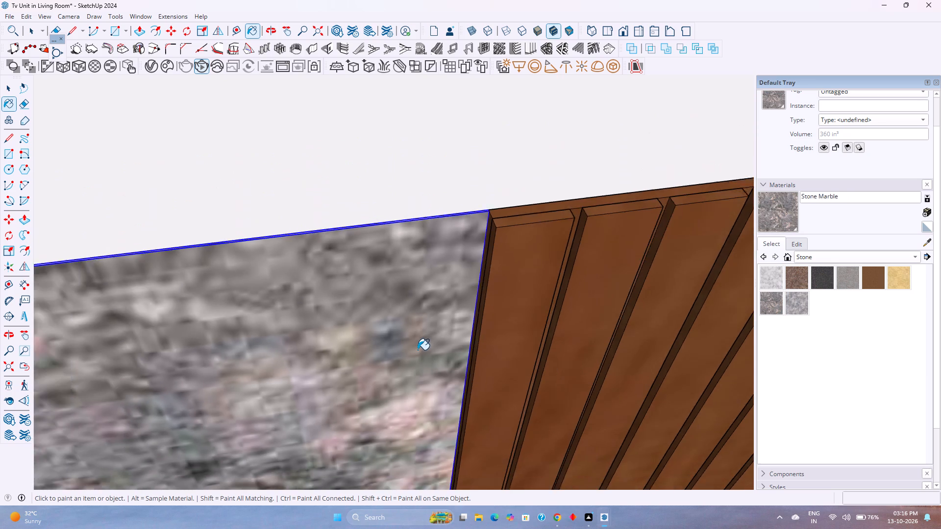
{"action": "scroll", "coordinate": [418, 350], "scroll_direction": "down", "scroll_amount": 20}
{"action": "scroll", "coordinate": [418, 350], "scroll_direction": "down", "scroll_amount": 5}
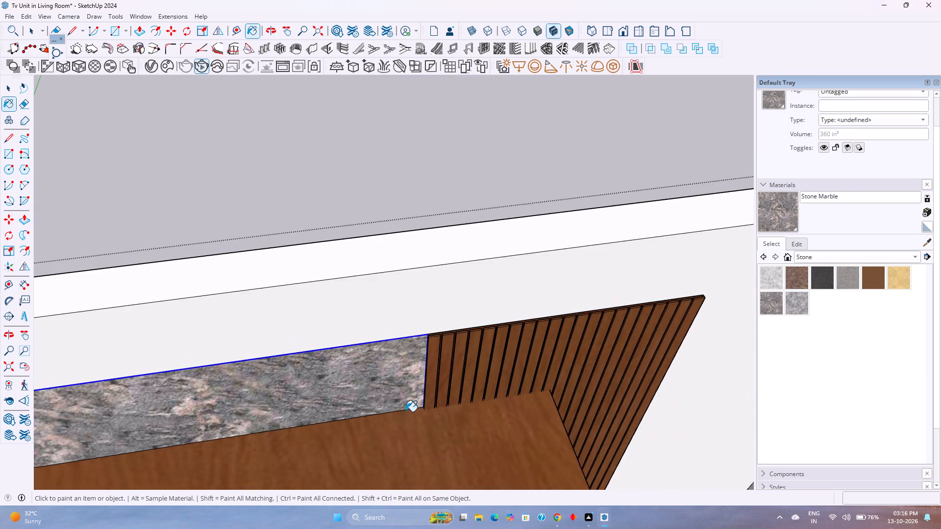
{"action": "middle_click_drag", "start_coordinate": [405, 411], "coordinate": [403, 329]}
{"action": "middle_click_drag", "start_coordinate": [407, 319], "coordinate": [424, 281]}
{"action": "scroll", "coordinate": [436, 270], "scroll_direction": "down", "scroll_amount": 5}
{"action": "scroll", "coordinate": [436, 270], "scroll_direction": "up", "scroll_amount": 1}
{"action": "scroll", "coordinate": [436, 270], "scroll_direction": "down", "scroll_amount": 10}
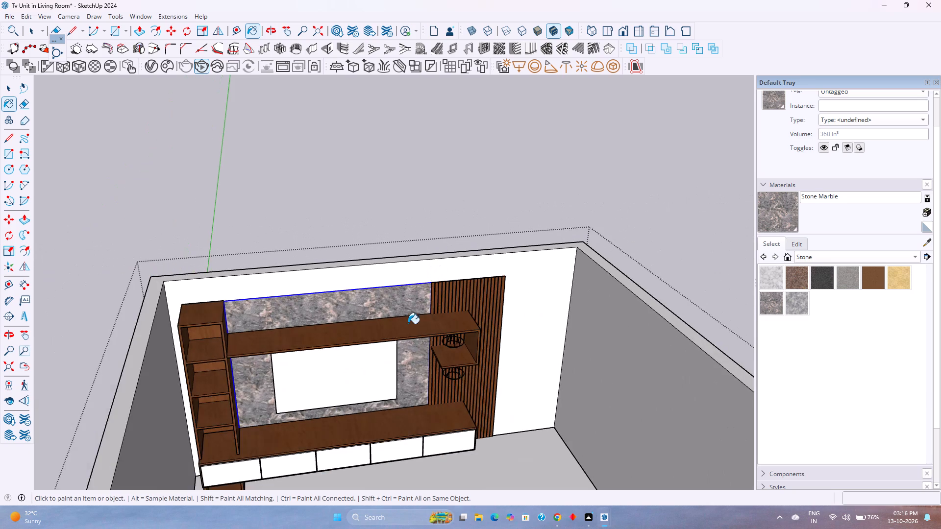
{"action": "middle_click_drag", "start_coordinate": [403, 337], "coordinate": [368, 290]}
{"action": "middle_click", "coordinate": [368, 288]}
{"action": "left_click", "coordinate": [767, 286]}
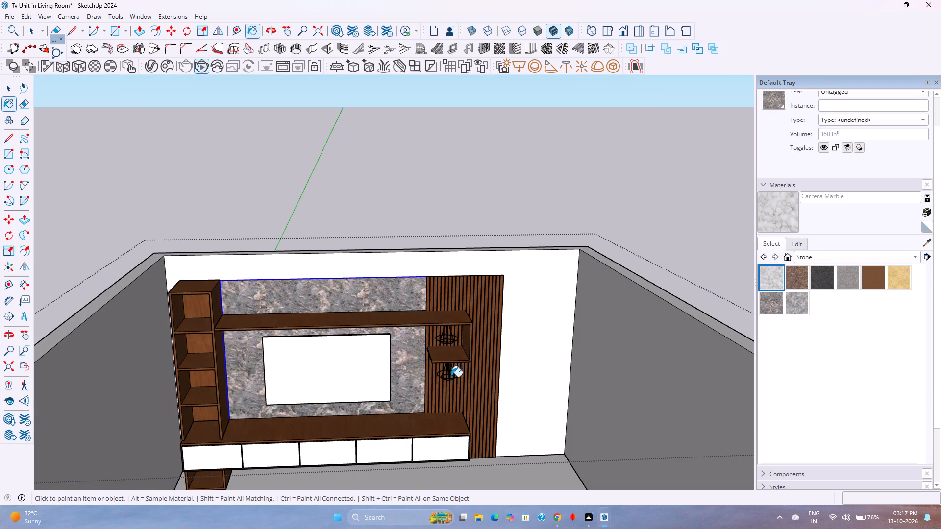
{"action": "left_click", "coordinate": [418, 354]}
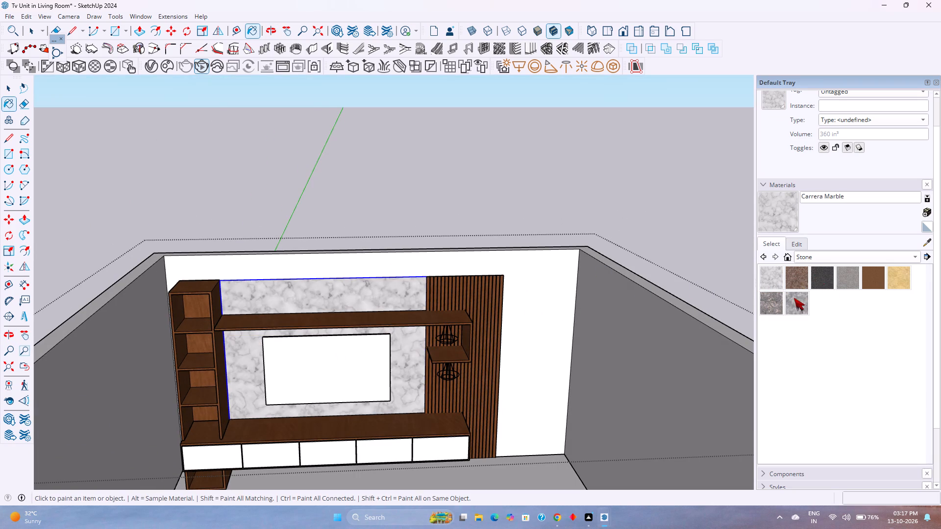
Paint the backing panel behind the TV with Stone Vein Gray.
{"action": "left_click", "coordinate": [797, 300]}
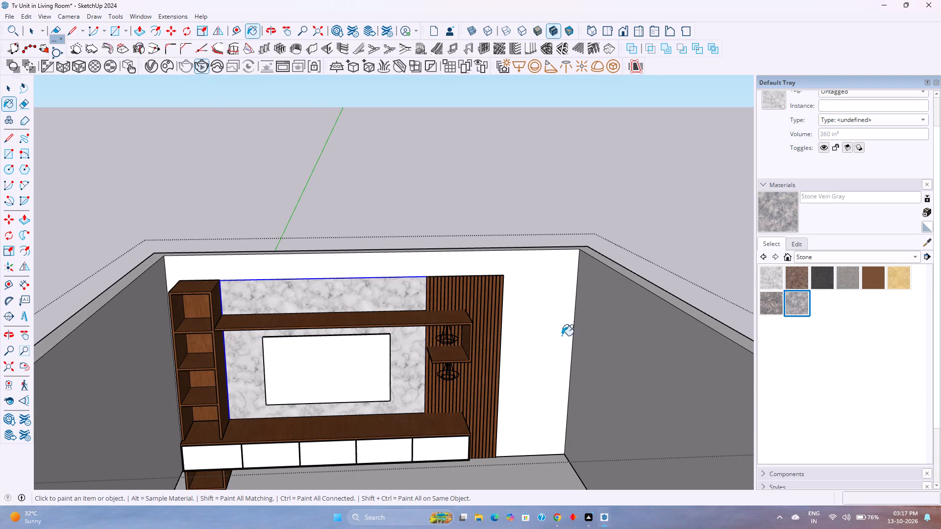
{"action": "left_click", "coordinate": [414, 366]}
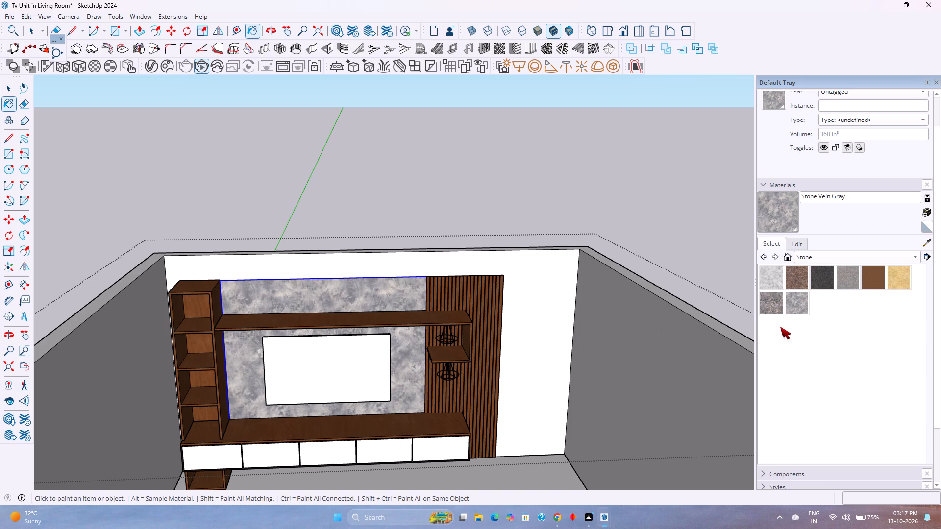
Set the Stone Vein Gray texture width to 10' with its proportions locked.
{"action": "left_click", "coordinate": [794, 240]}
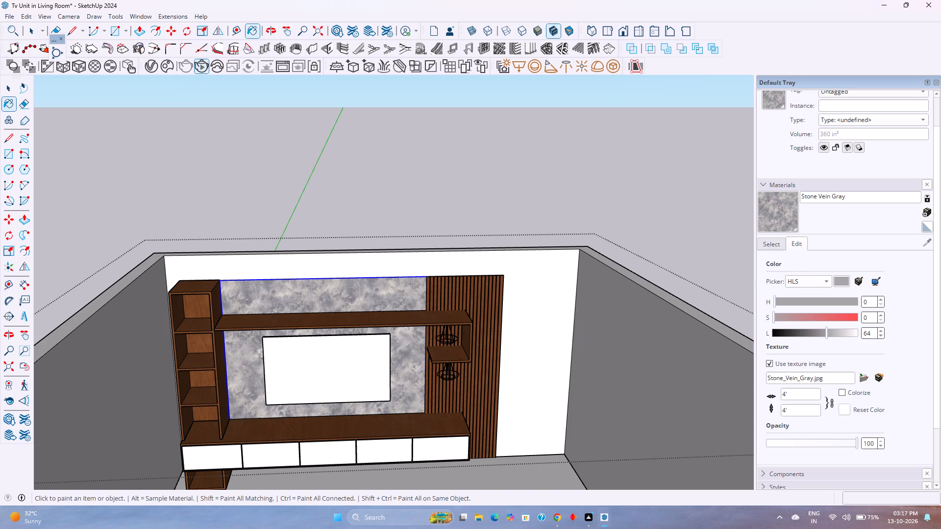
{"action": "left_click", "coordinate": [809, 396]}
{"action": "key", "text": "BackSpace"}
{"action": "key", "text": "BackSpace"}
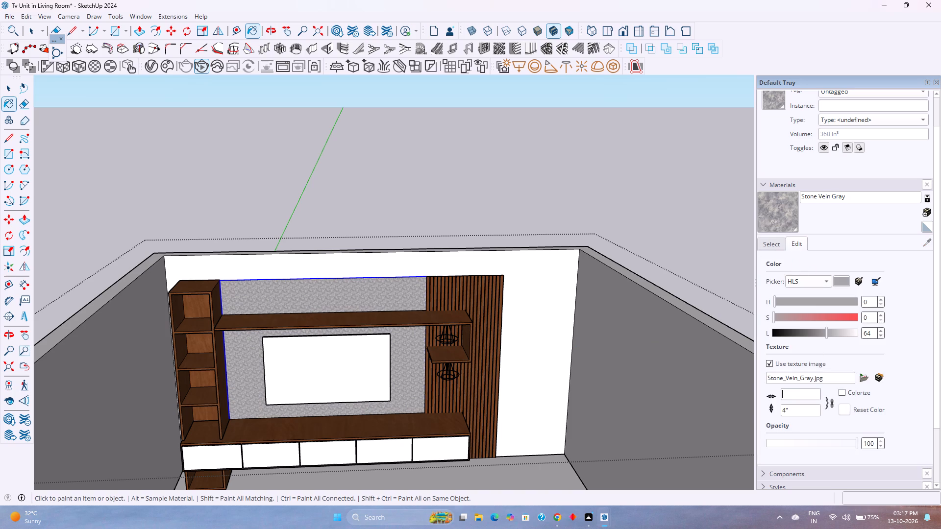
{"action": "type", "text": "10"}
{"action": "key", "text": "apostrophe"}
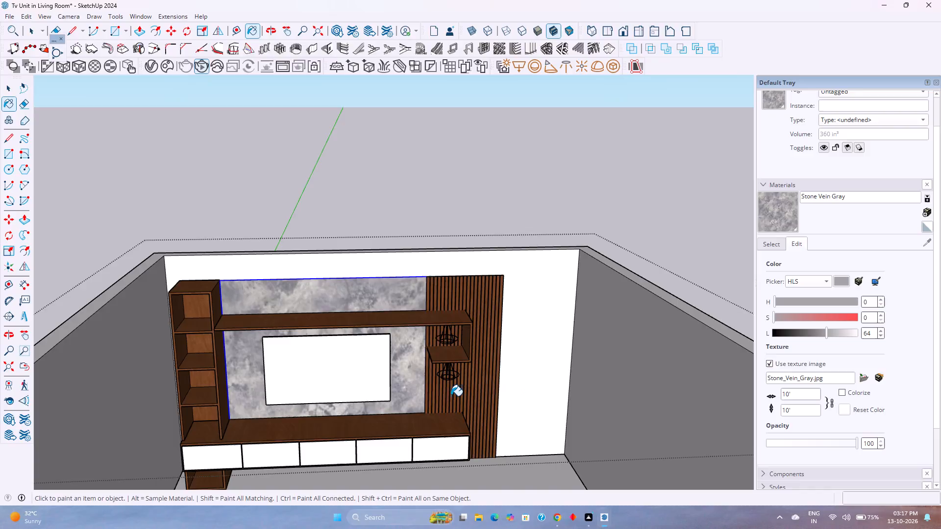
Paint the TV panel in front of the backing with Stone Vein Gray.
{"action": "middle_click_drag", "start_coordinate": [424, 397], "coordinate": [433, 335]}
{"action": "middle_click", "coordinate": [433, 335]}
{"action": "scroll", "coordinate": [433, 335], "scroll_direction": "up", "scroll_amount": 2}
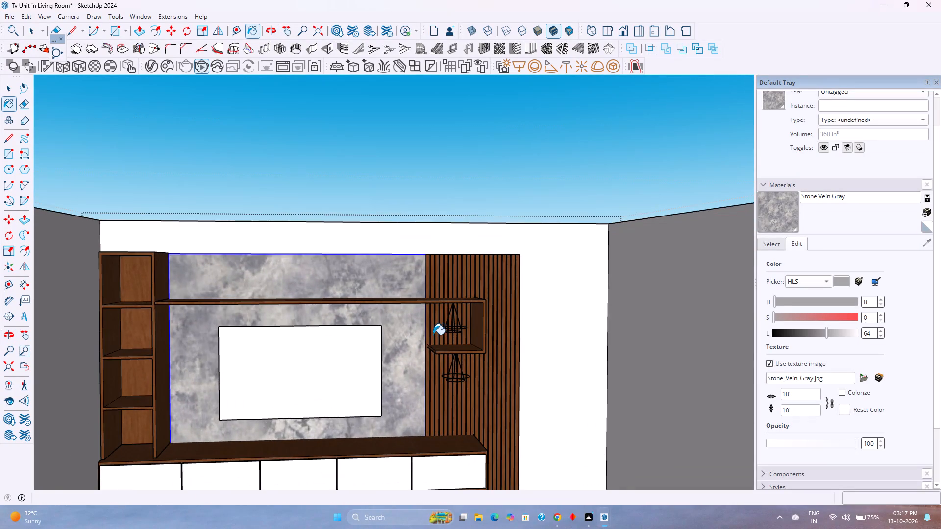
{"action": "scroll", "coordinate": [433, 335], "scroll_direction": "up", "scroll_amount": 1}
{"action": "middle_click_drag", "start_coordinate": [433, 335], "coordinate": [313, 363]}
{"action": "scroll", "coordinate": [313, 363], "scroll_direction": "up", "scroll_amount": 1}
{"action": "left_click", "coordinate": [339, 359]}
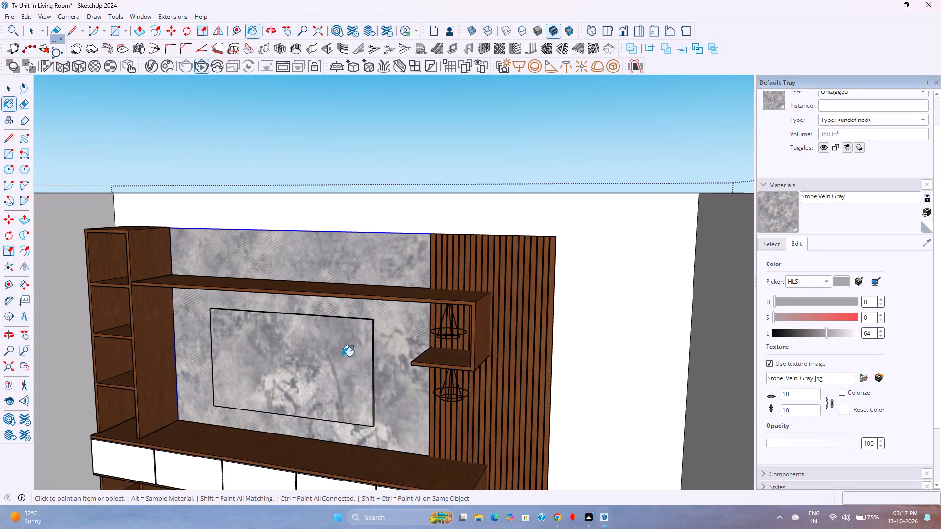
Inspect the painted TV panel's side edges and undo its Stone Vein Gray paint.
{"action": "scroll", "coordinate": [342, 356], "scroll_direction": "up", "scroll_amount": 3}
{"action": "middle_click_drag", "start_coordinate": [342, 356], "coordinate": [264, 419]}
{"action": "scroll", "coordinate": [311, 385], "scroll_direction": "up", "scroll_amount": 4}
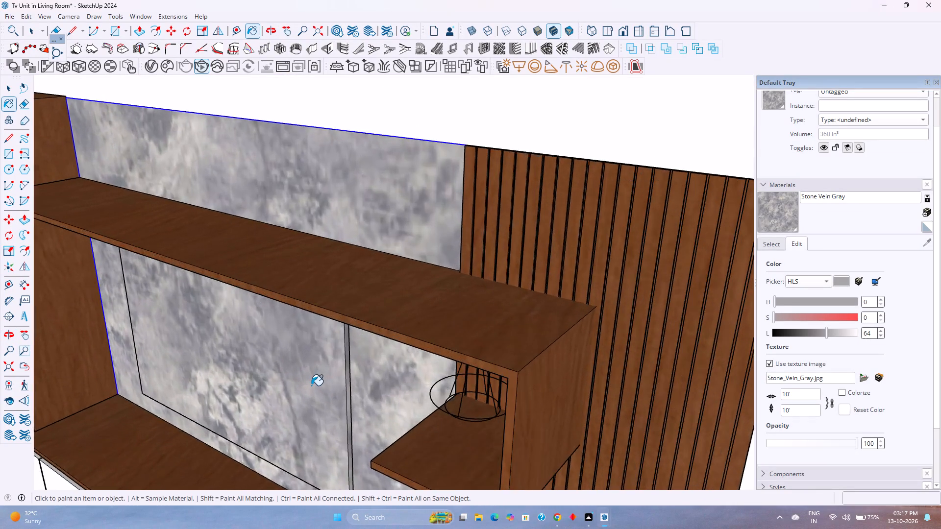
{"action": "scroll", "coordinate": [311, 385], "scroll_direction": "up", "scroll_amount": 8}
{"action": "scroll", "coordinate": [349, 366], "scroll_direction": "up", "scroll_amount": 7}
{"action": "middle_click_drag", "start_coordinate": [361, 357], "coordinate": [219, 390]}
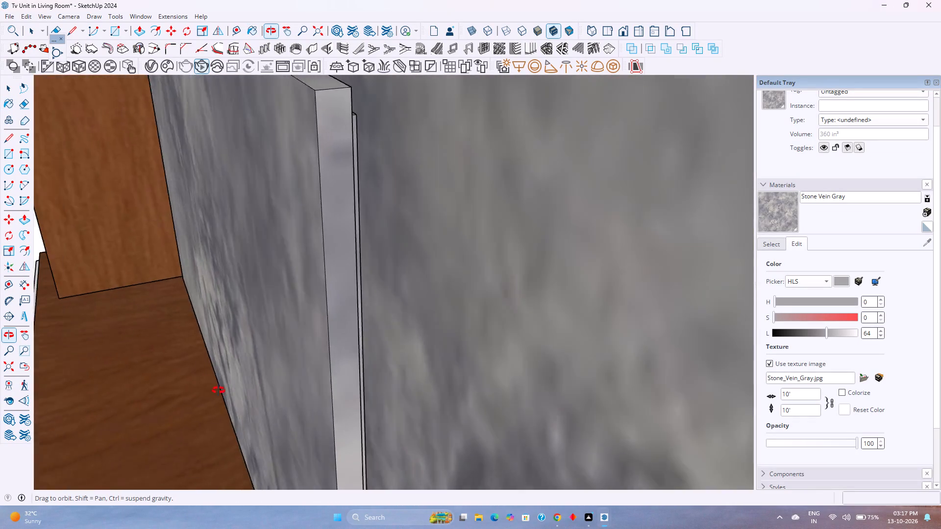
{"action": "middle_click_drag", "start_coordinate": [219, 390], "coordinate": [128, 397]}
{"action": "middle_click", "coordinate": [128, 397]}
{"action": "middle_click_drag", "start_coordinate": [128, 397], "coordinate": [123, 397]}
{"action": "middle_click_drag", "start_coordinate": [119, 395], "coordinate": [176, 374]}
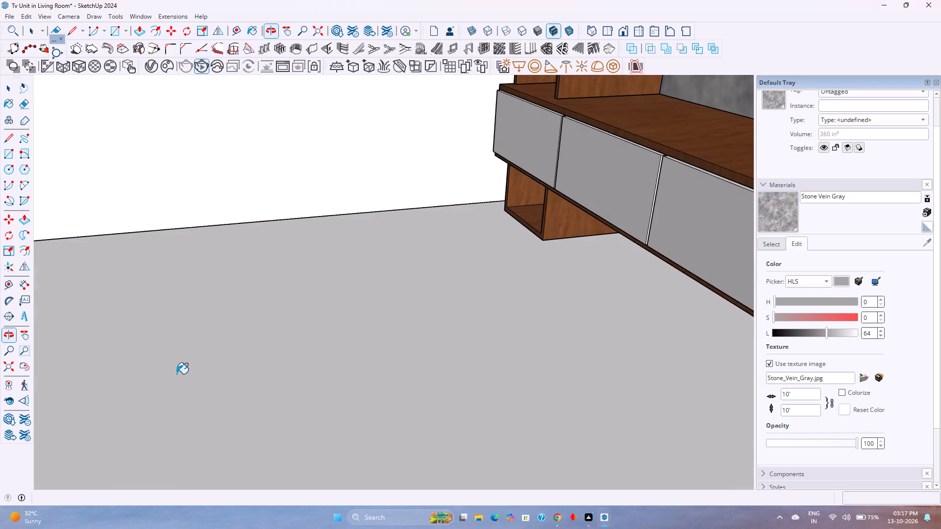
{"action": "scroll", "coordinate": [176, 374], "scroll_direction": "down", "scroll_amount": 7}
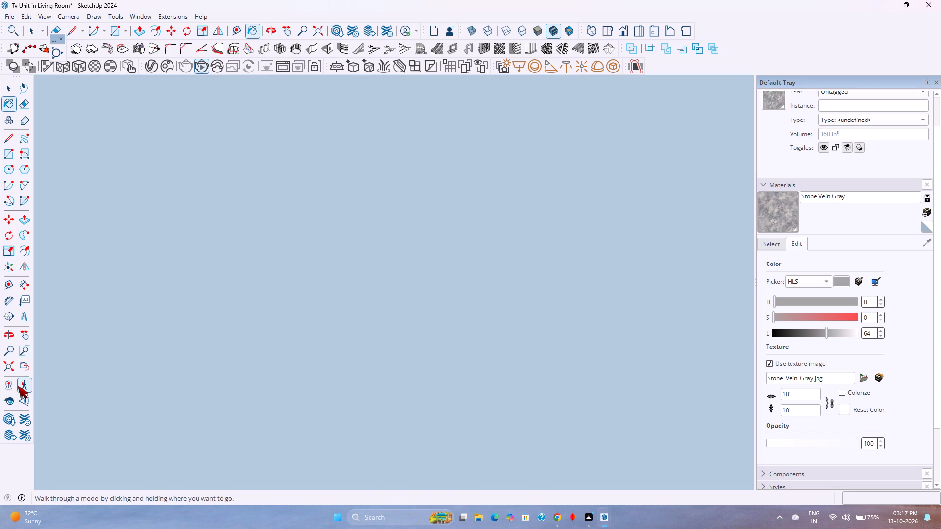
{"action": "key", "text": "ctrl+z"}
{"action": "key", "text": "space"}
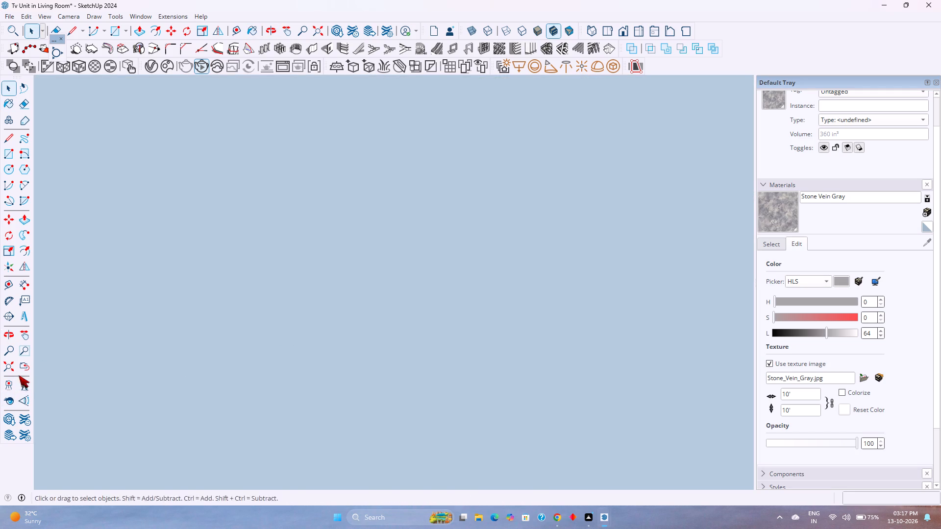
Open the TV panel's group and paint all of its faces with Stone Vein Gray.
{"action": "left_click", "coordinate": [8, 369]}
{"action": "middle_click_drag", "start_coordinate": [204, 348], "coordinate": [518, 393]}
{"action": "middle_click", "coordinate": [524, 392]}
{"action": "scroll", "coordinate": [291, 191], "scroll_direction": "up", "scroll_amount": 3}
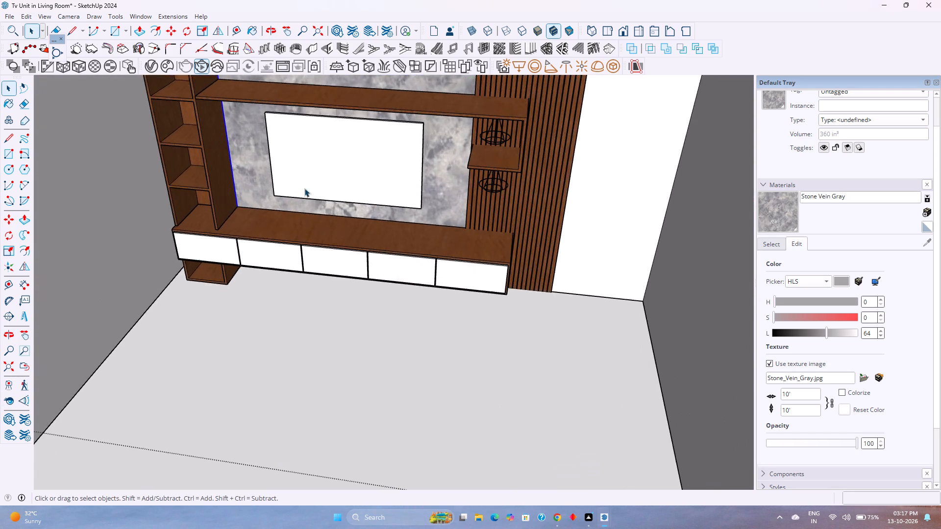
{"action": "scroll", "coordinate": [304, 188], "scroll_direction": "up", "scroll_amount": 5}
{"action": "scroll", "coordinate": [478, 143], "scroll_direction": "up", "scroll_amount": 2}
{"action": "double_click", "coordinate": [318, 160]}
{"action": "scroll", "coordinate": [334, 153], "scroll_direction": "up", "scroll_amount": 3}
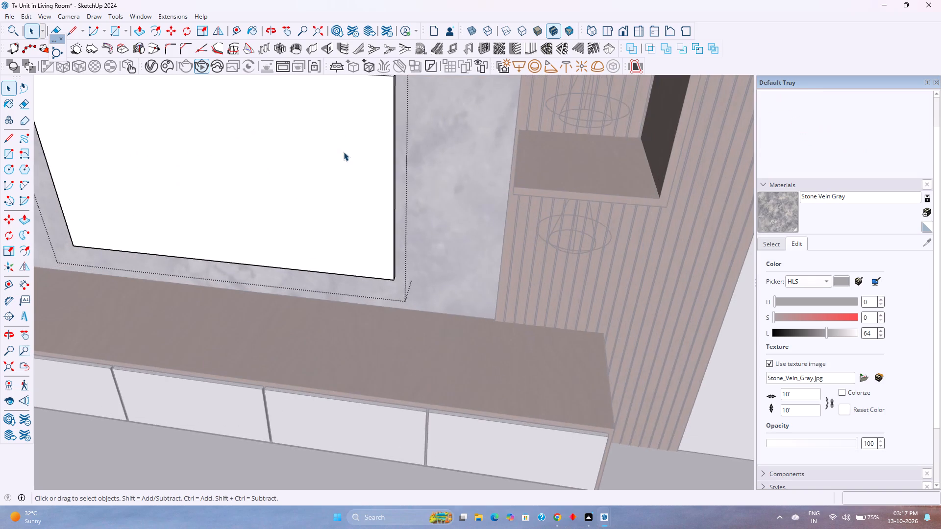
{"action": "middle_click_drag", "start_coordinate": [344, 152], "coordinate": [197, 184]}
{"action": "left_click", "coordinate": [784, 212]}
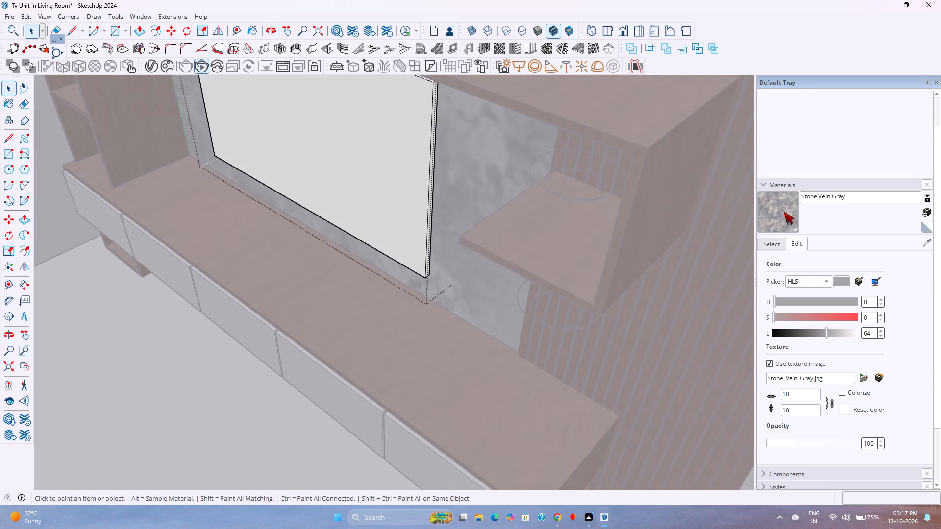
{"action": "key", "text": "space"}
{"action": "triple_click", "coordinate": [386, 174]}
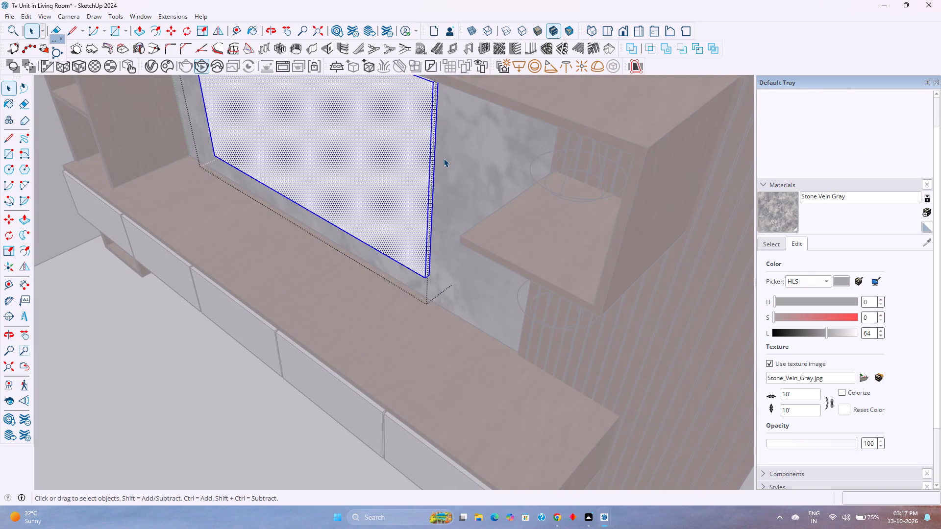
{"action": "scroll", "coordinate": [444, 158], "scroll_direction": "up", "scroll_amount": 7}
{"action": "middle_click_drag", "start_coordinate": [444, 158], "coordinate": [400, 152]}
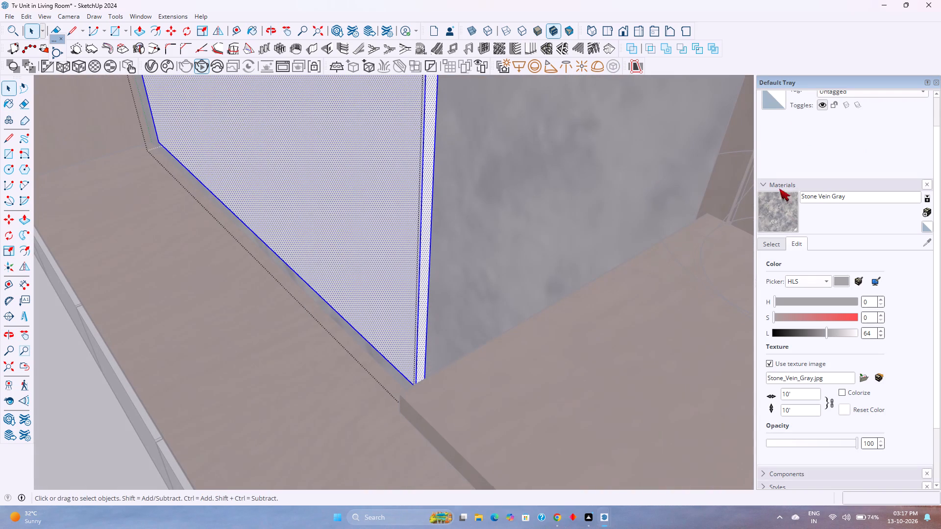
{"action": "left_click", "coordinate": [784, 200]}
{"action": "left_click", "coordinate": [397, 186]}
{"action": "scroll", "coordinate": [397, 186], "scroll_direction": "up", "scroll_amount": 3}
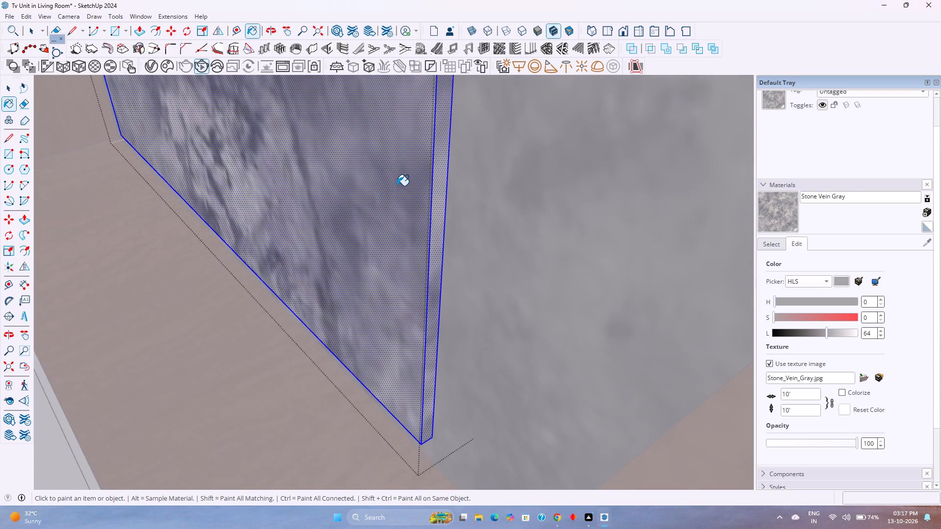
{"action": "key", "text": "space"}
{"action": "middle_click_drag", "start_coordinate": [478, 160], "coordinate": [519, 218], "text": "shift"}
{"action": "middle_click_drag", "start_coordinate": [516, 221], "coordinate": [379, 206]}
{"action": "middle_click", "coordinate": [379, 206]}
{"action": "middle_click", "coordinate": [379, 206]}
{"action": "left_click", "coordinate": [11, 367]}
{"action": "middle_click_drag", "start_coordinate": [106, 331], "coordinate": [111, 334]}
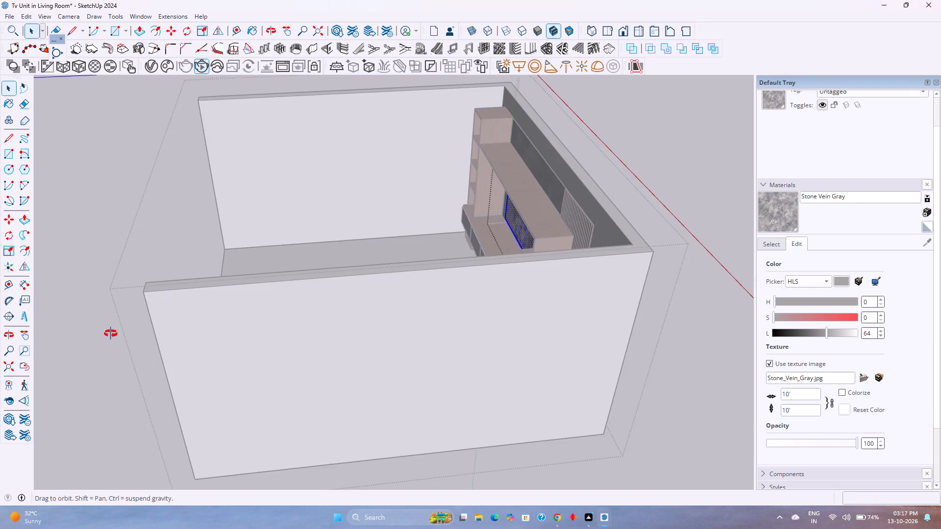
{"action": "middle_click_drag", "start_coordinate": [111, 334], "coordinate": [165, 377]}
{"action": "middle_click_drag", "start_coordinate": [165, 377], "coordinate": [430, 355]}
{"action": "middle_click", "coordinate": [430, 355]}
{"action": "key", "text": "Escape"}
Examine the edges of the TV panel and open the group of narrow strips behind it for inspection.
{"action": "scroll", "coordinate": [408, 177], "scroll_direction": "up", "scroll_amount": 3}
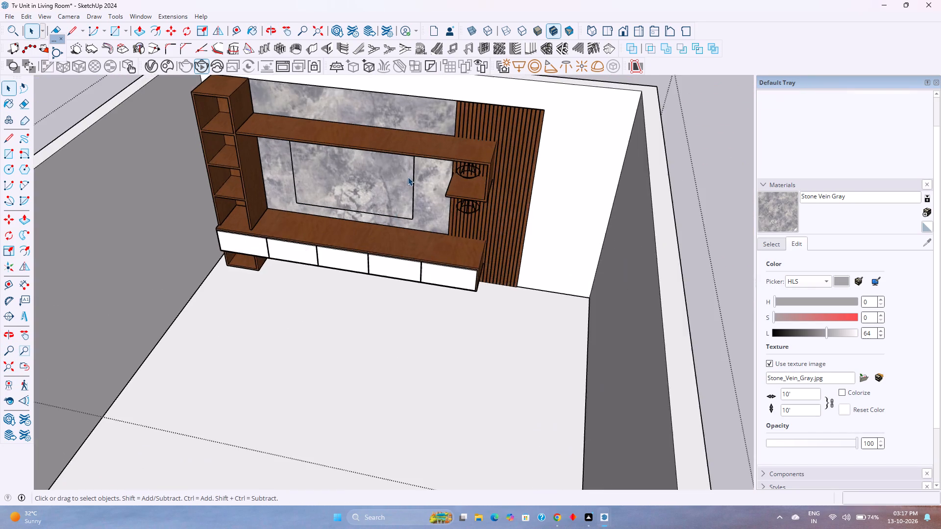
{"action": "scroll", "coordinate": [408, 177], "scroll_direction": "up", "scroll_amount": 3}
{"action": "middle_click_drag", "start_coordinate": [448, 175], "coordinate": [379, 233]}
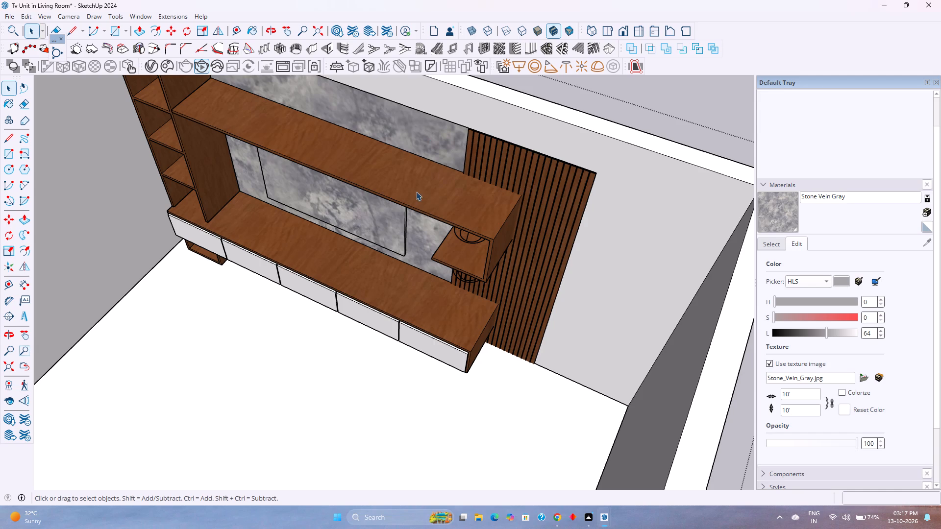
{"action": "scroll", "coordinate": [410, 201], "scroll_direction": "up", "scroll_amount": 17}
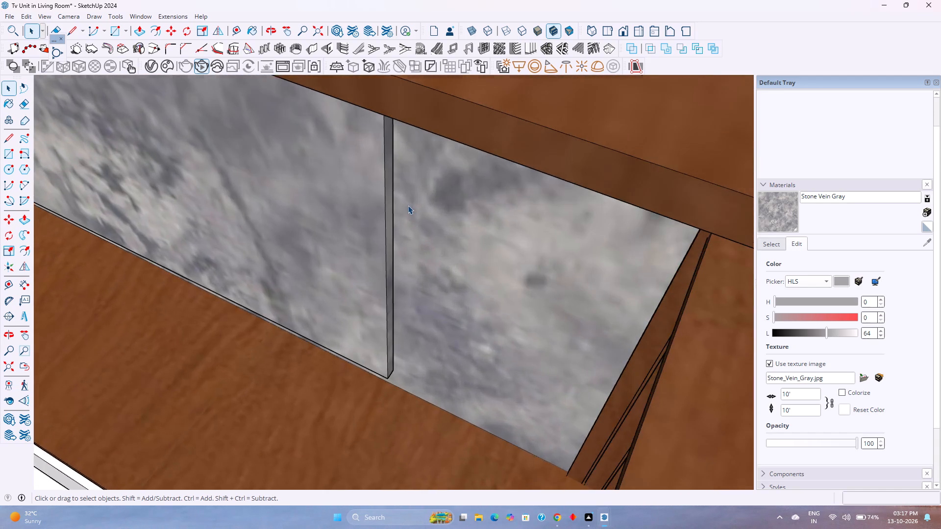
{"action": "scroll", "coordinate": [408, 205], "scroll_direction": "up", "scroll_amount": 20}
{"action": "scroll", "coordinate": [408, 205], "scroll_direction": "up", "scroll_amount": 1}
{"action": "middle_click_drag", "start_coordinate": [408, 200], "coordinate": [400, 204]}
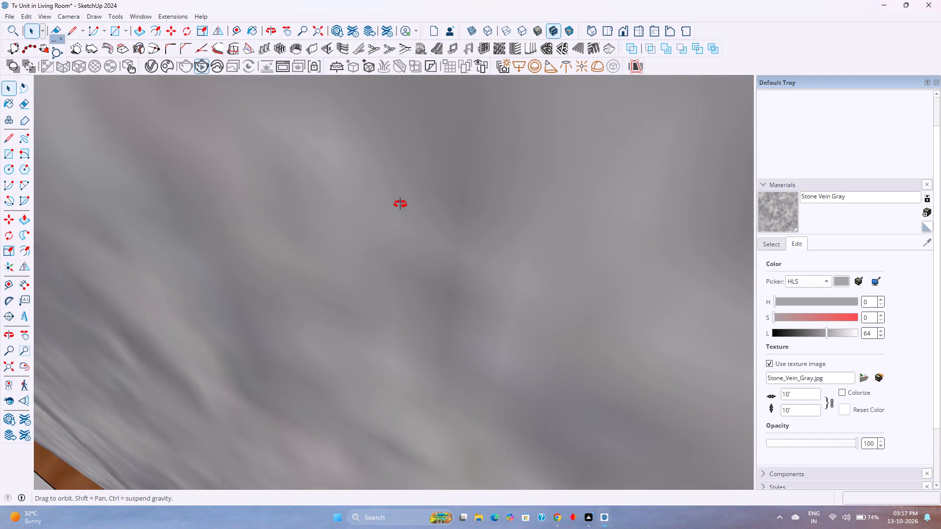
{"action": "middle_click_drag", "start_coordinate": [400, 204], "coordinate": [376, 204]}
{"action": "middle_click", "coordinate": [347, 201]}
{"action": "middle_click_drag", "start_coordinate": [343, 200], "coordinate": [325, 192]}
{"action": "middle_click", "coordinate": [325, 192]}
{"action": "scroll", "coordinate": [325, 192], "scroll_direction": "down", "scroll_amount": 3}
{"action": "scroll", "coordinate": [325, 192], "scroll_direction": "up", "scroll_amount": 3}
{"action": "scroll", "coordinate": [239, 222], "scroll_direction": "down", "scroll_amount": 4}
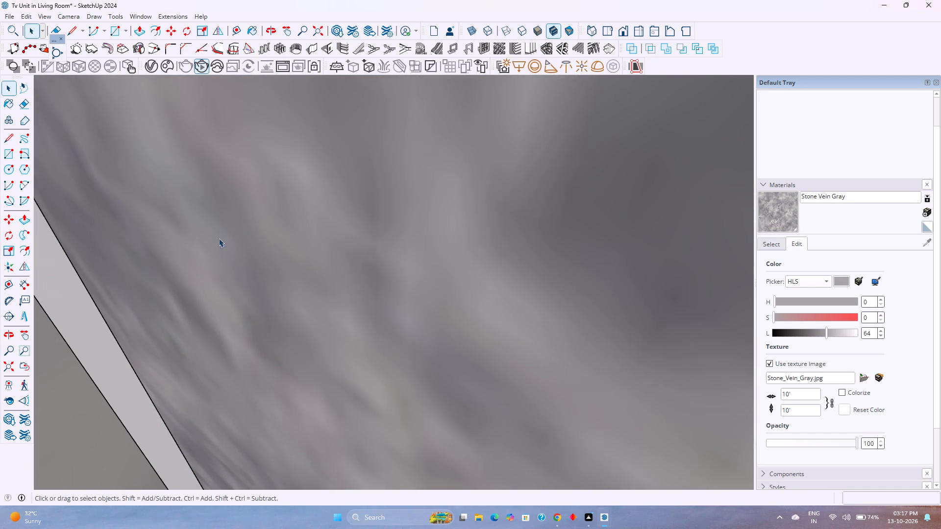
{"action": "left_click", "coordinate": [88, 321]}
{"action": "middle_click_drag", "start_coordinate": [93, 319], "coordinate": [52, 267]}
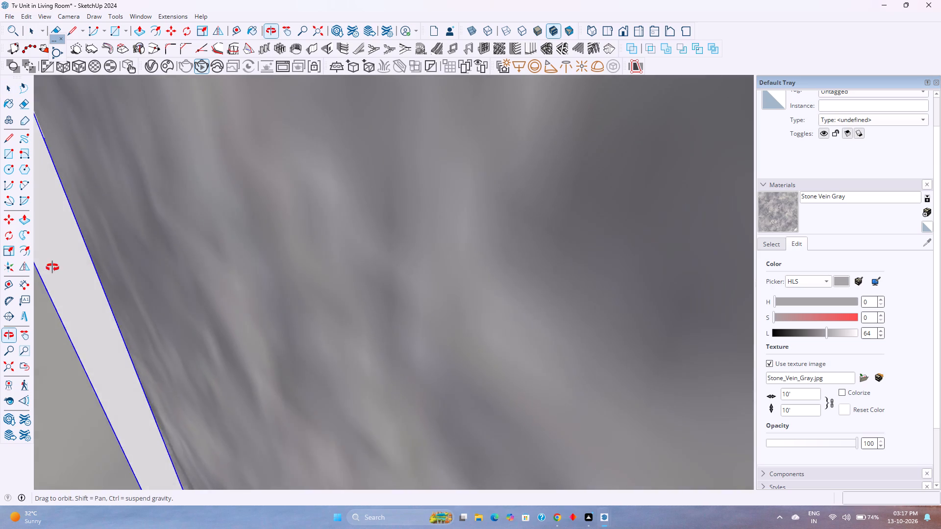
{"action": "middle_click_drag", "start_coordinate": [52, 267], "coordinate": [64, 260]}
{"action": "scroll", "coordinate": [128, 247], "scroll_direction": "up", "scroll_amount": 1}
{"action": "scroll", "coordinate": [137, 251], "scroll_direction": "down", "scroll_amount": 2}
{"action": "middle_click_drag", "start_coordinate": [138, 251], "coordinate": [88, 253]}
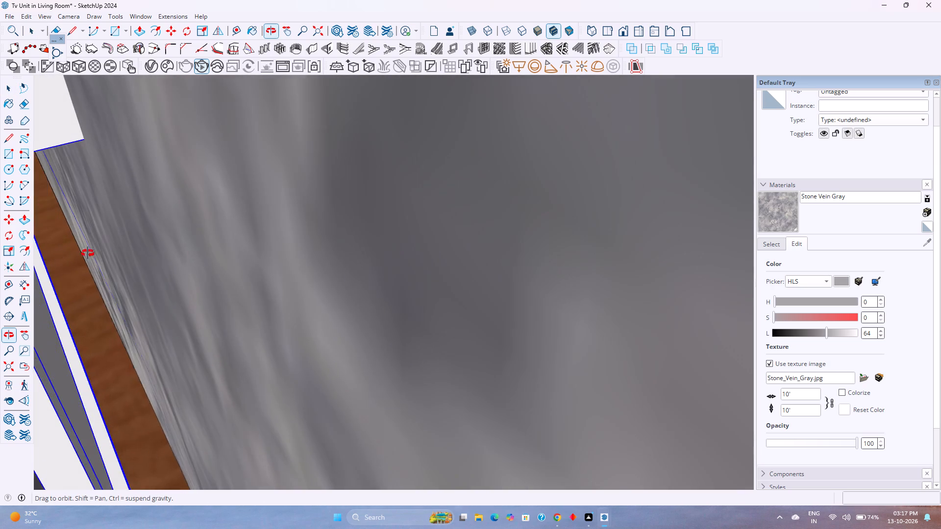
{"action": "middle_click_drag", "start_coordinate": [88, 253], "coordinate": [100, 245]}
{"action": "middle_click", "coordinate": [100, 245]}
{"action": "scroll", "coordinate": [100, 245], "scroll_direction": "down", "scroll_amount": 2}
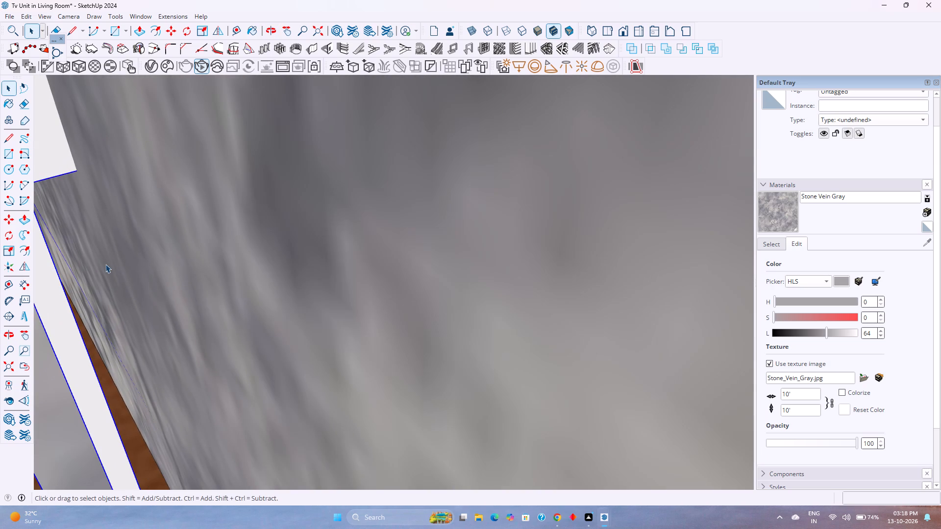
{"action": "scroll", "coordinate": [110, 256], "scroll_direction": "down", "scroll_amount": 3}
{"action": "left_click", "coordinate": [70, 167]}
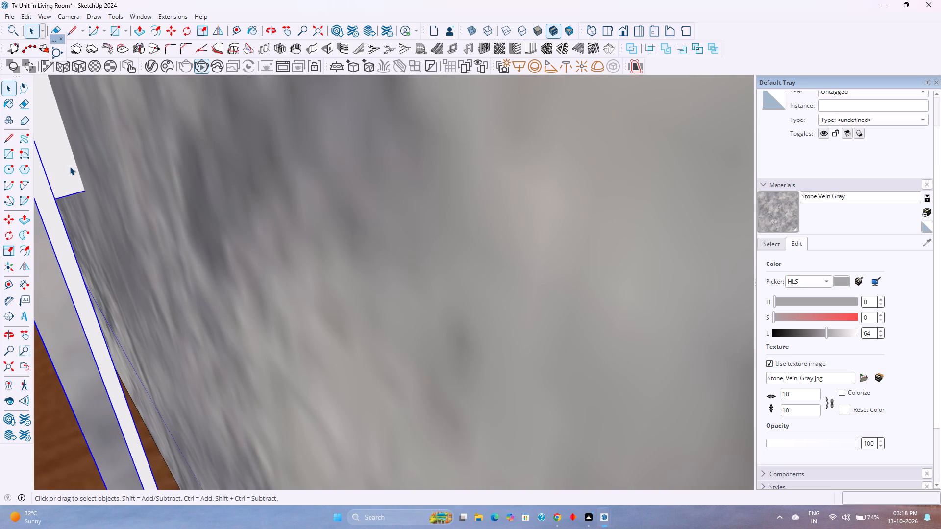
{"action": "double_click", "coordinate": [59, 177]}
{"action": "left_click", "coordinate": [51, 226]}
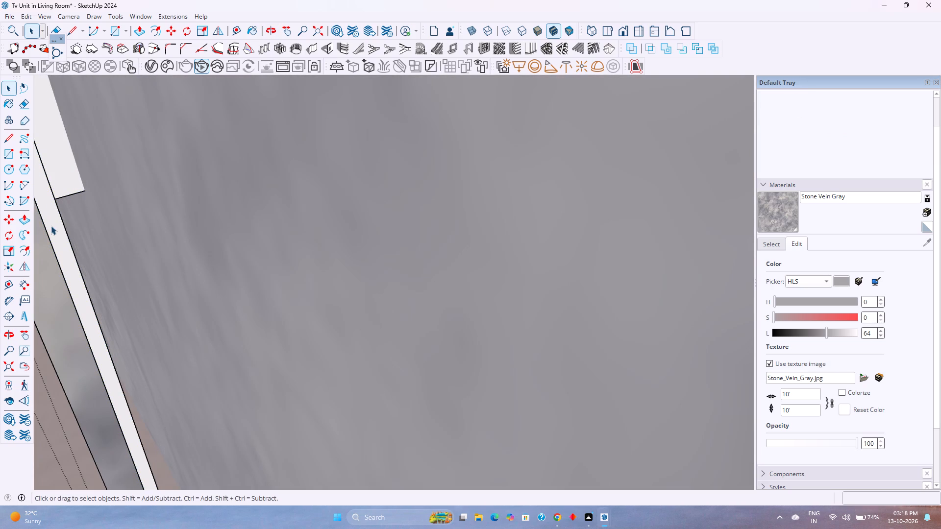
{"action": "middle_click_drag", "start_coordinate": [64, 225], "coordinate": [15, 253]}
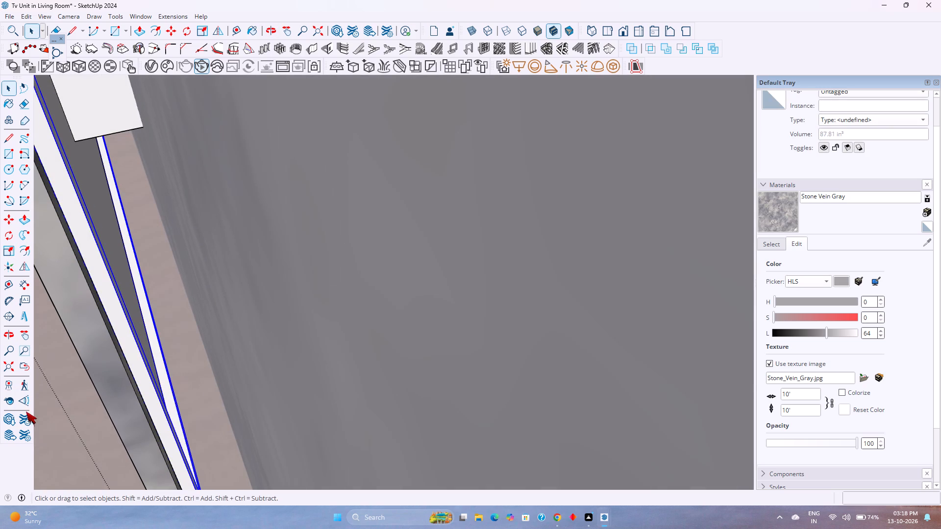
Close the opened group and view the whole TV unit from the front.
{"action": "left_click", "coordinate": [4, 365]}
{"action": "middle_click_drag", "start_coordinate": [194, 315], "coordinate": [208, 310]}
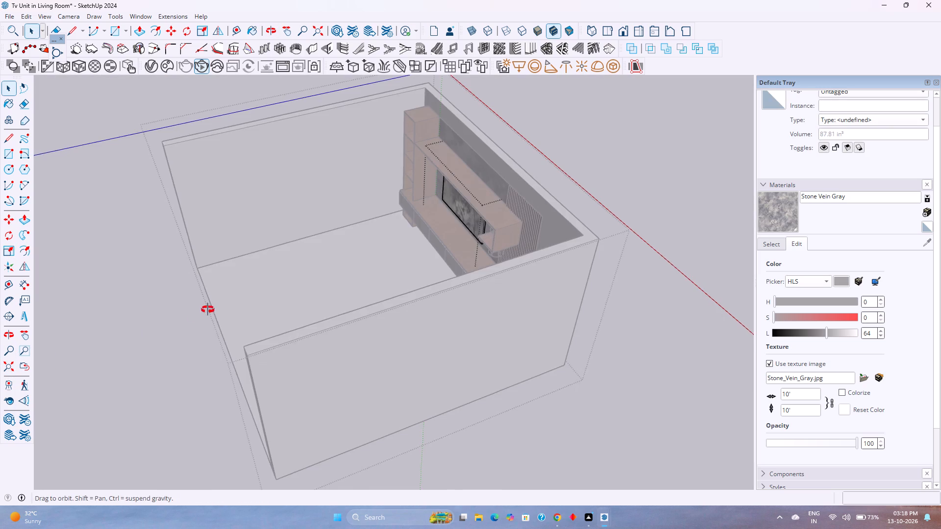
{"action": "middle_click_drag", "start_coordinate": [208, 310], "coordinate": [371, 260]}
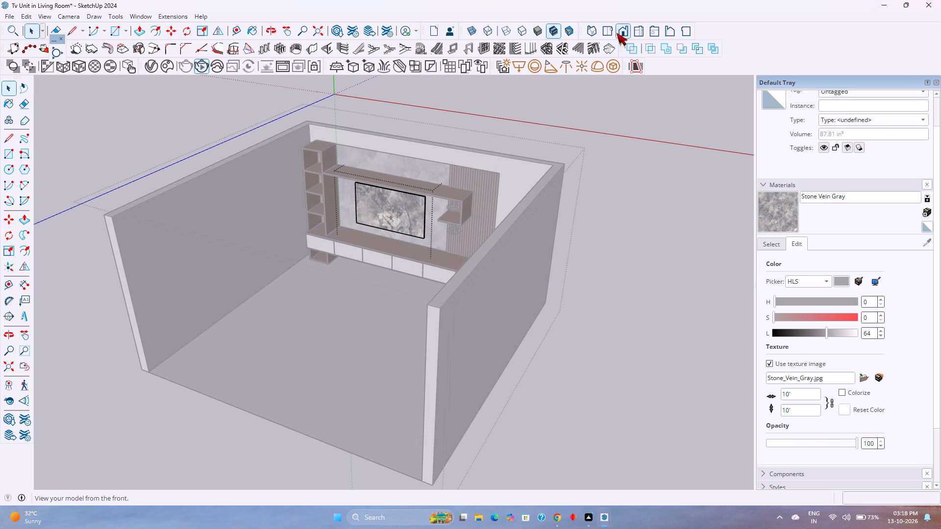
{"action": "left_click", "coordinate": [617, 33]}
{"action": "left_click", "coordinate": [655, 29]}
{"action": "left_click", "coordinate": [644, 31]}
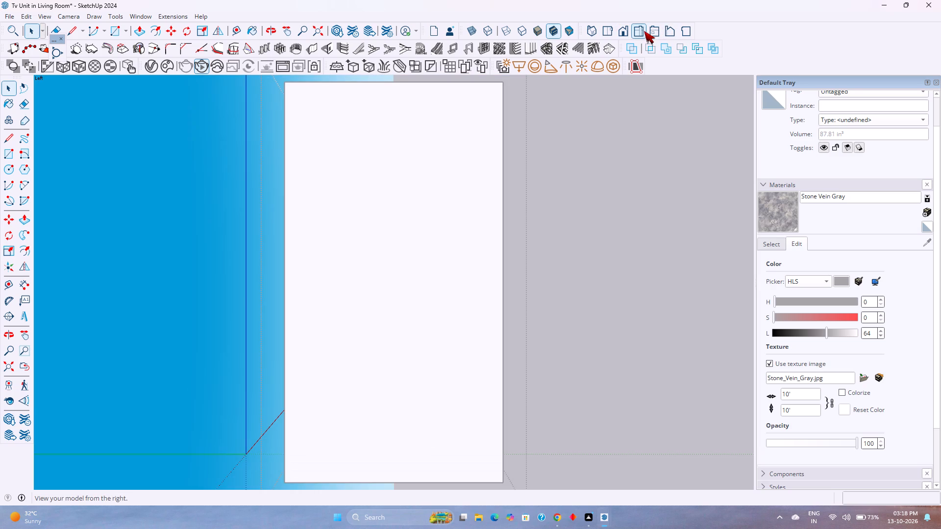
{"action": "left_click", "coordinate": [671, 31]}
{"action": "left_click", "coordinate": [683, 30]}
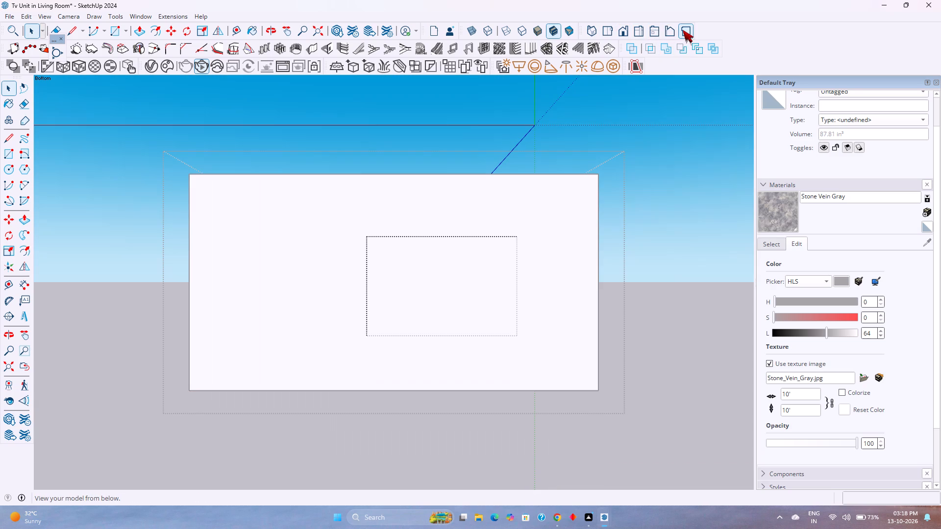
{"action": "middle_click_drag", "start_coordinate": [684, 152], "coordinate": [270, 245]}
{"action": "middle_click_drag", "start_coordinate": [230, 261], "coordinate": [219, 264]}
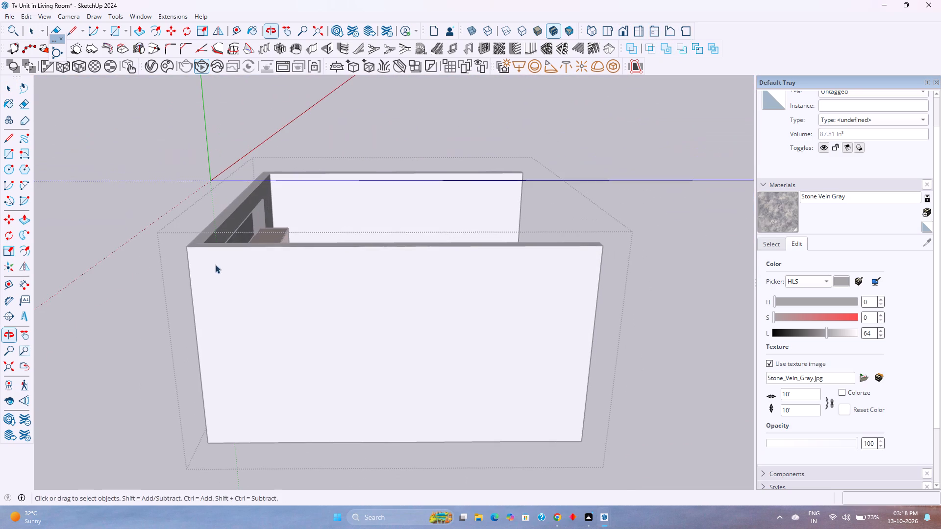
{"action": "left_click", "coordinate": [589, 26]}
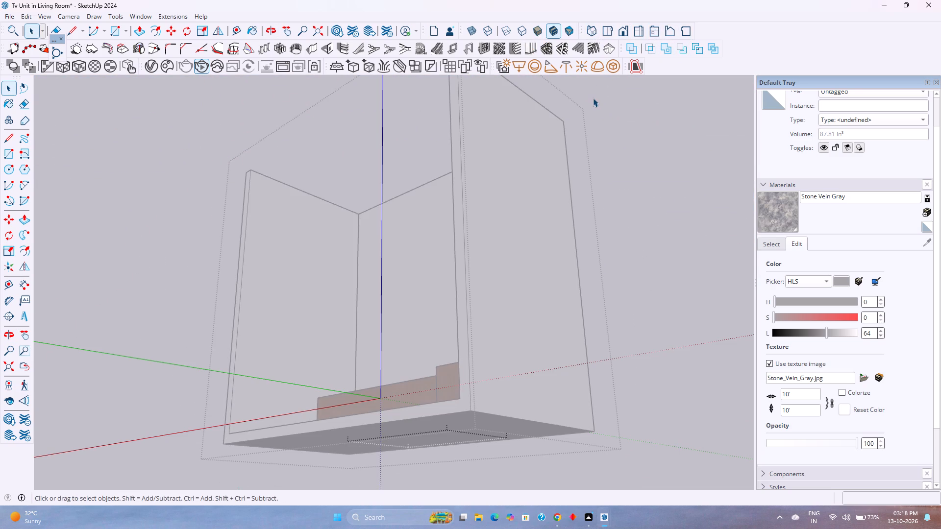
{"action": "key", "text": "space"}
{"action": "key", "text": "Escape"}
{"action": "left_click", "coordinate": [626, 34]}
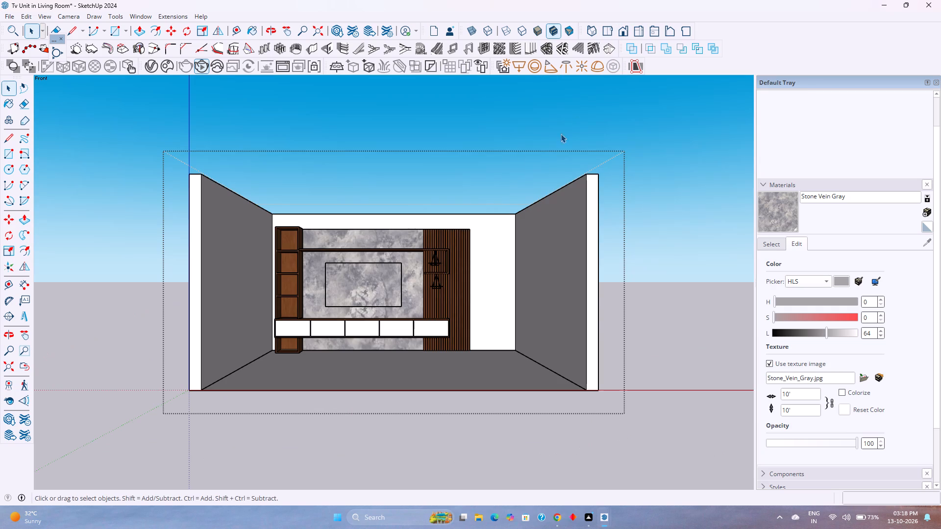
Lighten the Stone Vein Gray material by setting its HLS lightness to 88 and saturation to 2.
{"action": "scroll", "coordinate": [386, 278], "scroll_direction": "up", "scroll_amount": 12}
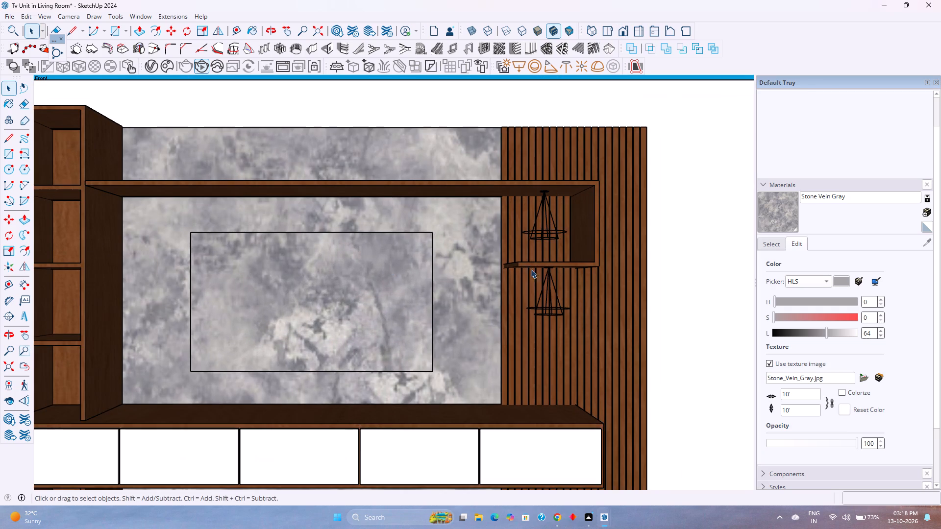
{"action": "left_click_drag", "start_coordinate": [830, 336], "coordinate": [851, 336]}
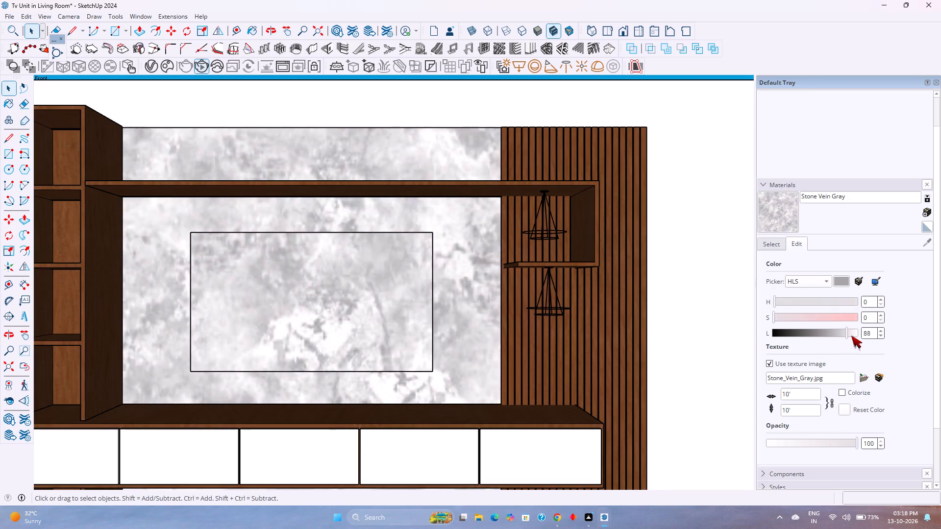
{"action": "left_click_drag", "start_coordinate": [851, 336], "coordinate": [847, 337]}
{"action": "left_click_drag", "start_coordinate": [790, 318], "coordinate": [762, 321]}
{"action": "left_click_drag", "start_coordinate": [762, 321], "coordinate": [775, 318]}
{"action": "scroll", "coordinate": [388, 271], "scroll_direction": "down", "scroll_amount": 2}
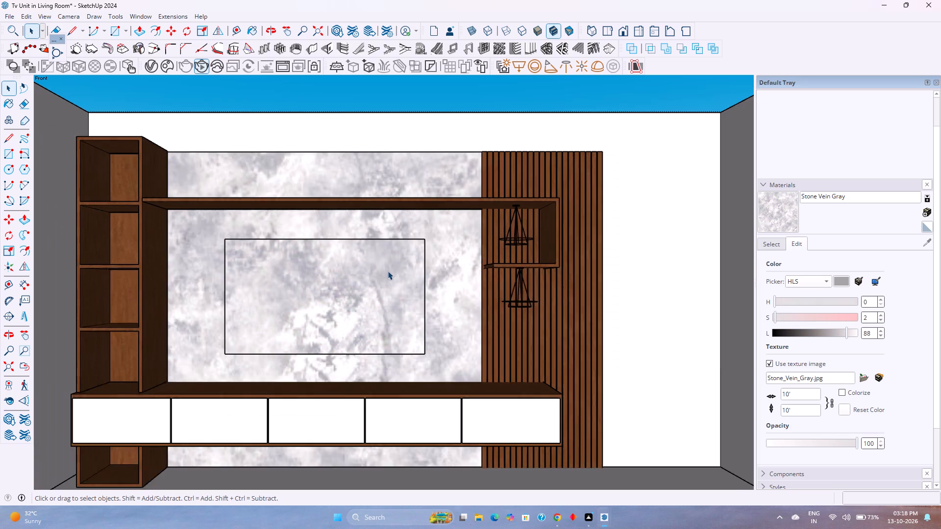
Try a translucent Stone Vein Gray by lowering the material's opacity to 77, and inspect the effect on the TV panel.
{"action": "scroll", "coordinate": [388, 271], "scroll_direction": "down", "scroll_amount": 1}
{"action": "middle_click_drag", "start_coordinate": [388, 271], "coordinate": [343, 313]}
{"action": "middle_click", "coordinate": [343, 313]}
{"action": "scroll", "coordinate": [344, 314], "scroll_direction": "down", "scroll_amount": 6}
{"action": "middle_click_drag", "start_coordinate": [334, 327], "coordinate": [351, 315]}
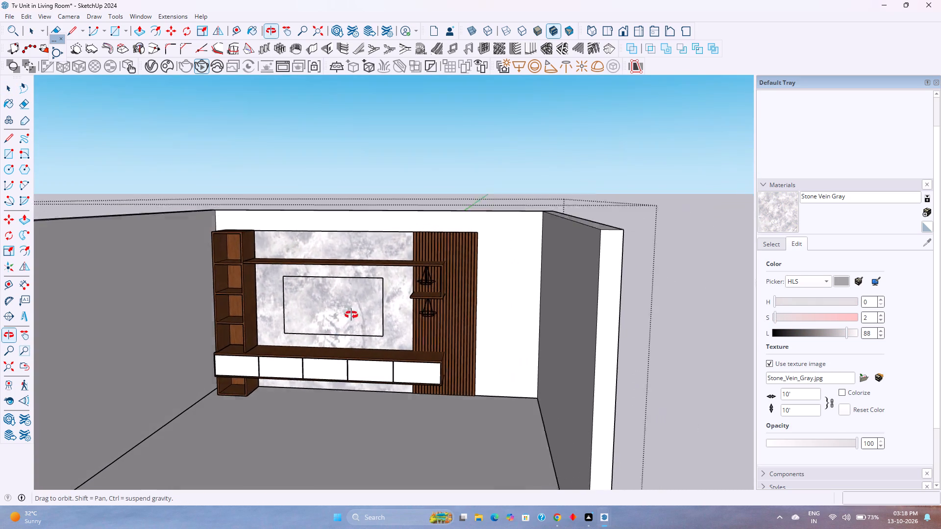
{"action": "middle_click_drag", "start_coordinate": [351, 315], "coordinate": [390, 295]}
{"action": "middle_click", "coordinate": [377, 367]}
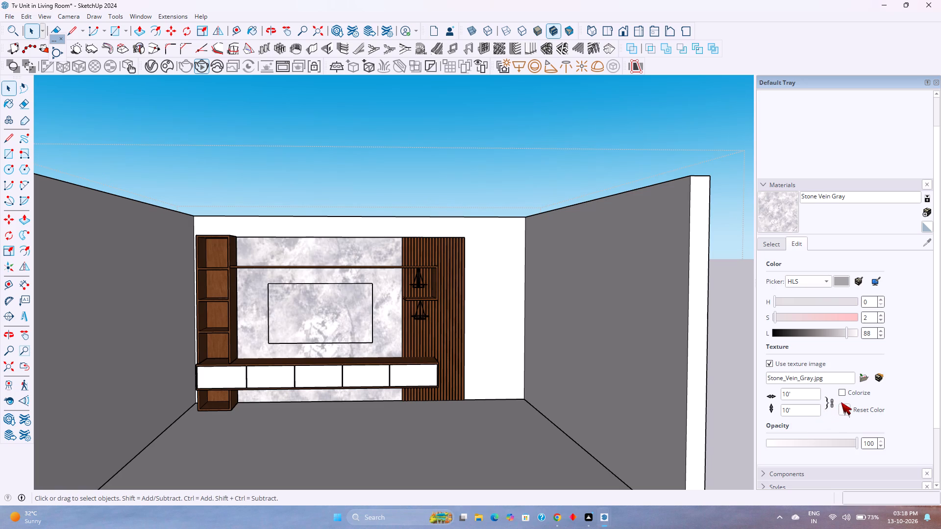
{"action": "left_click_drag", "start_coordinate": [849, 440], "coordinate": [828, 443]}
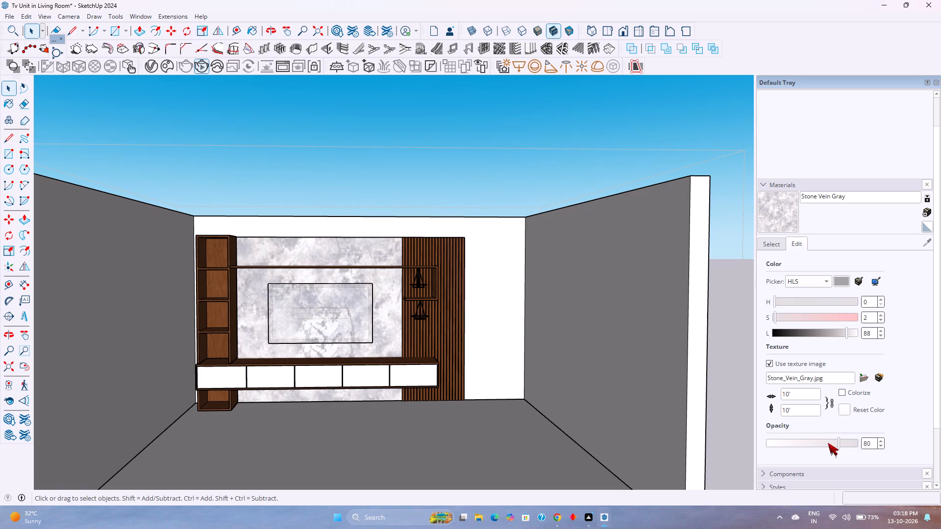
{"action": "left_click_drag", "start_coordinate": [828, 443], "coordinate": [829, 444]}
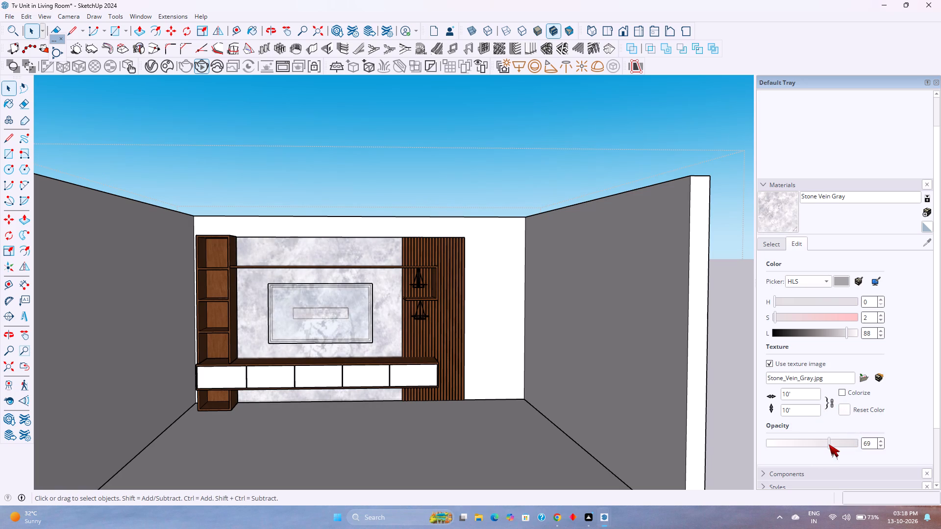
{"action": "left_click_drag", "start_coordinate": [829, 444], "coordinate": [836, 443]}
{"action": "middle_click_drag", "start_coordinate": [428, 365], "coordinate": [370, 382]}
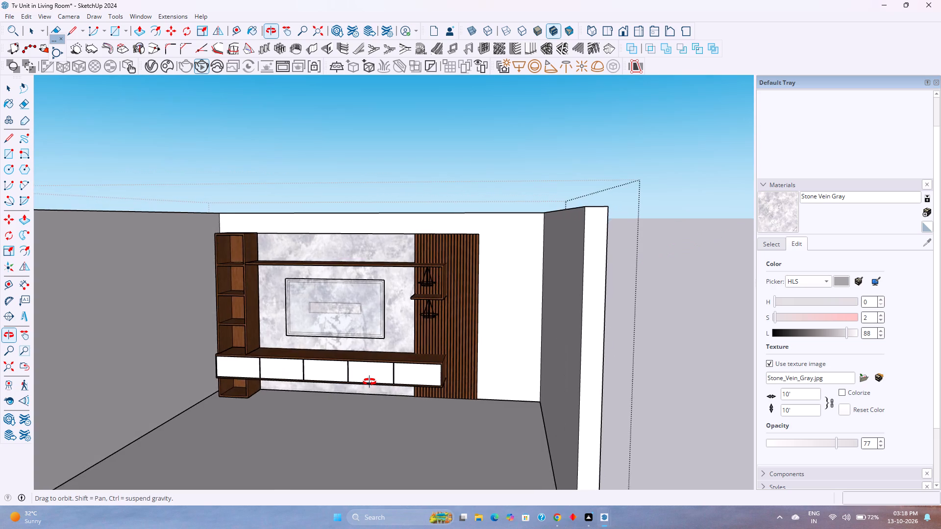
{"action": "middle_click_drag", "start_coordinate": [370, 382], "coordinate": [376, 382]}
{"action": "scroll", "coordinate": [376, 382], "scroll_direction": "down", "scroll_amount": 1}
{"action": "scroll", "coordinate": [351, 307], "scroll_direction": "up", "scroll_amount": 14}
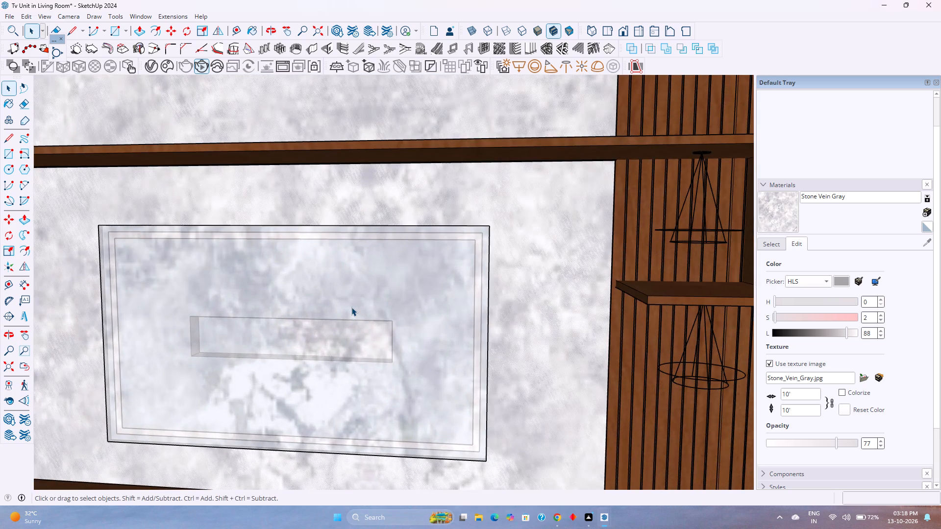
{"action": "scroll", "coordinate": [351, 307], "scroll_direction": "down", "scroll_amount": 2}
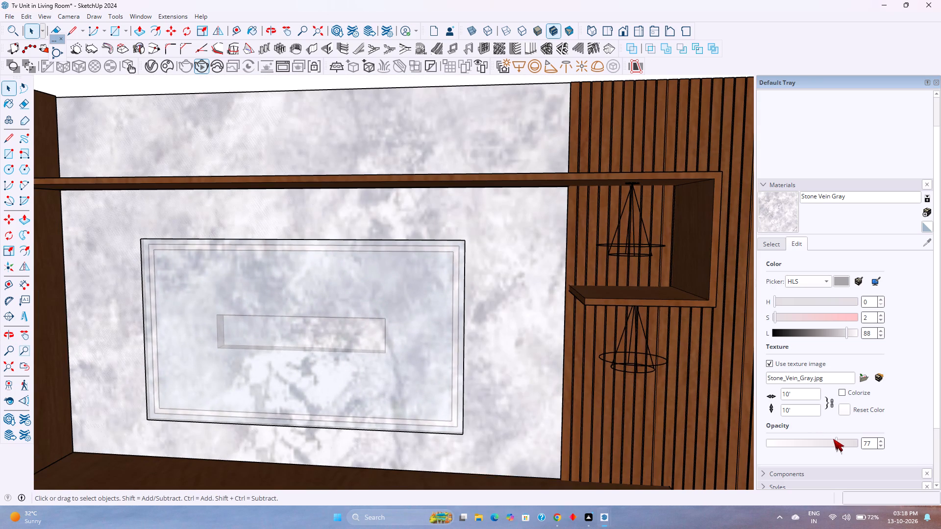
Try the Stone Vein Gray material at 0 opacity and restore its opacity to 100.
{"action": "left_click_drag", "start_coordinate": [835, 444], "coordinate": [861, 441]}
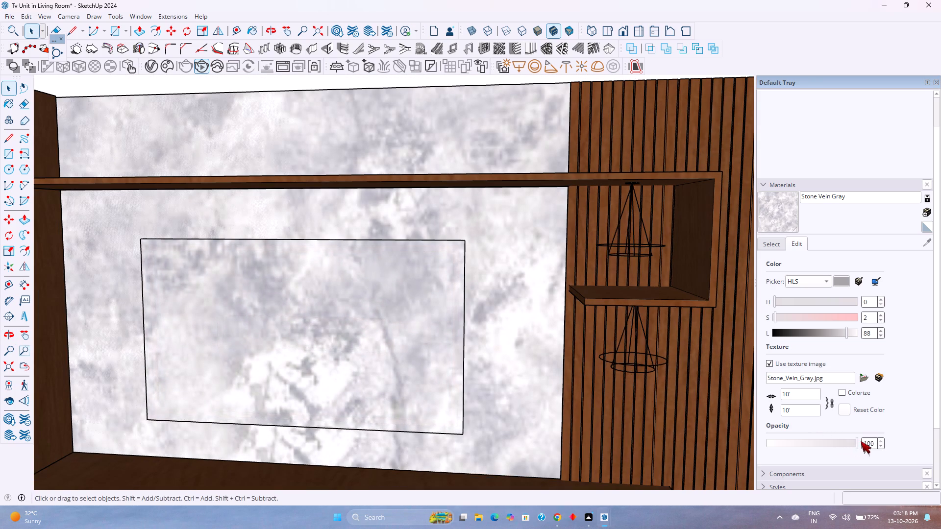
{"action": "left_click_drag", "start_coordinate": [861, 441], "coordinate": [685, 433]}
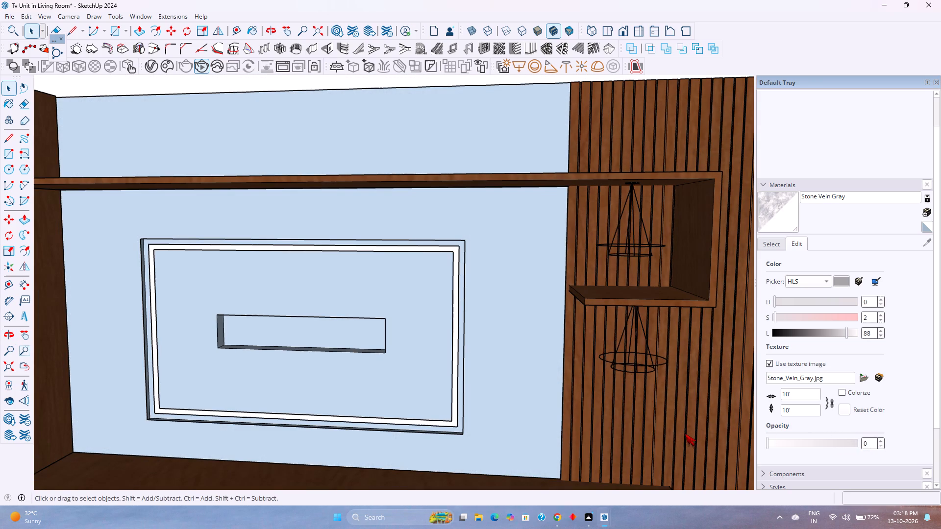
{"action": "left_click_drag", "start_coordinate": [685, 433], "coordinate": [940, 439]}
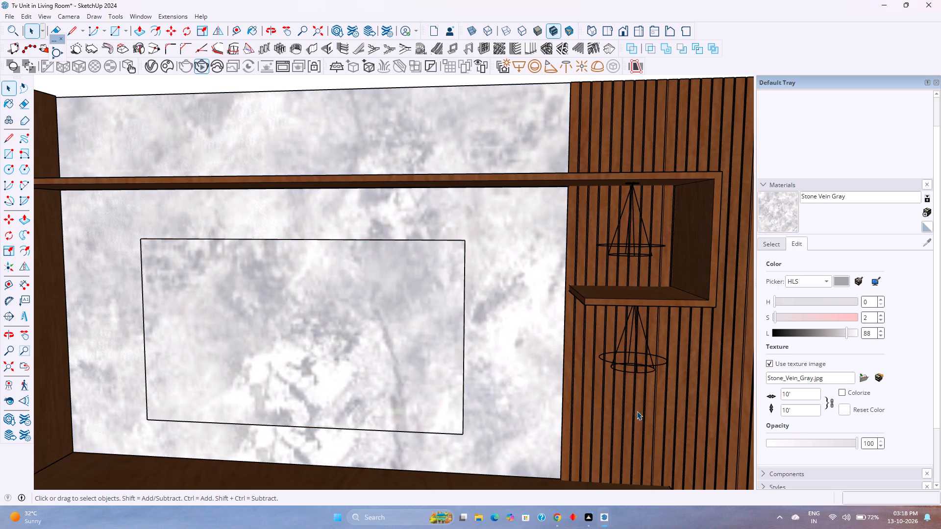
Examine the whole TV unit and its stone panels from a raised angle.
{"action": "key", "text": "space"}
{"action": "scroll", "coordinate": [645, 293], "scroll_direction": "down", "scroll_amount": 5}
{"action": "scroll", "coordinate": [592, 341], "scroll_direction": "down", "scroll_amount": 4}
{"action": "middle_click_drag", "start_coordinate": [592, 341], "coordinate": [547, 399]}
{"action": "middle_click_drag", "start_coordinate": [547, 401], "coordinate": [548, 413]}
{"action": "middle_click", "coordinate": [548, 414]}
{"action": "middle_click_drag", "start_coordinate": [551, 421], "coordinate": [553, 429]}
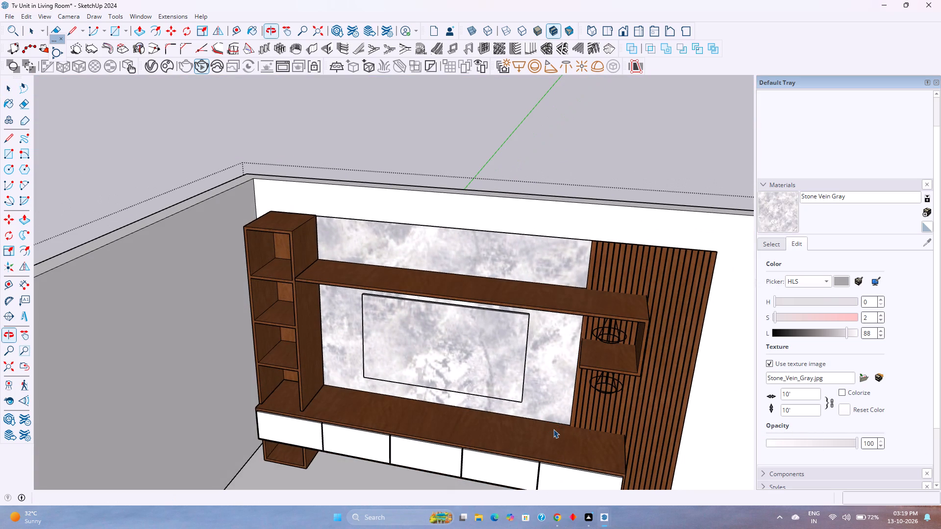
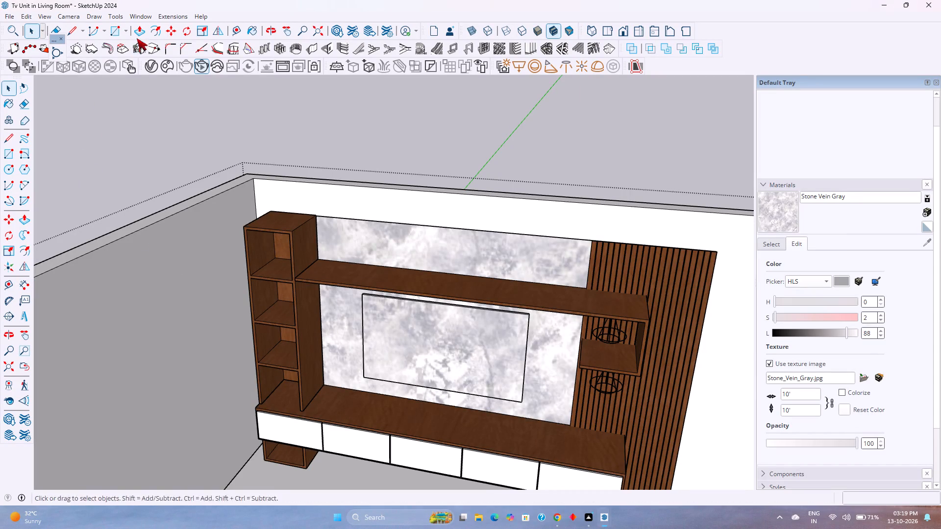
Open 3D Warehouse and search it for "tv" models.
{"action": "left_click", "coordinate": [136, 16]}
{"action": "left_click", "coordinate": [156, 92]}
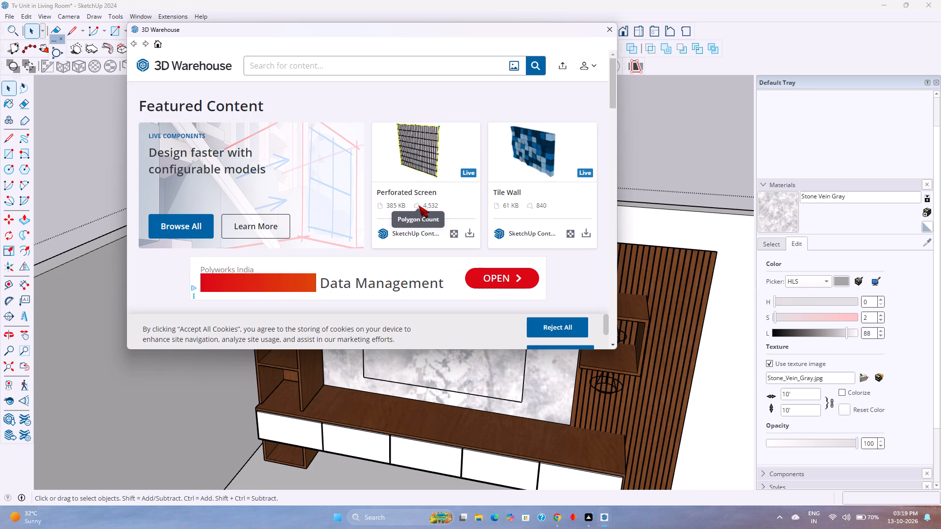
{"action": "left_click", "coordinate": [414, 67]}
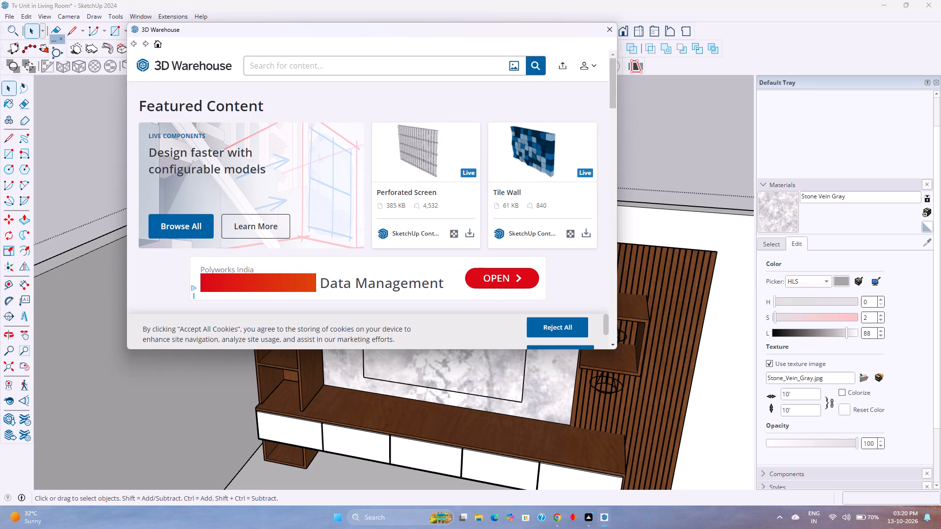
{"action": "type", "text": "tv"}
{"action": "key", "text": "Return"}
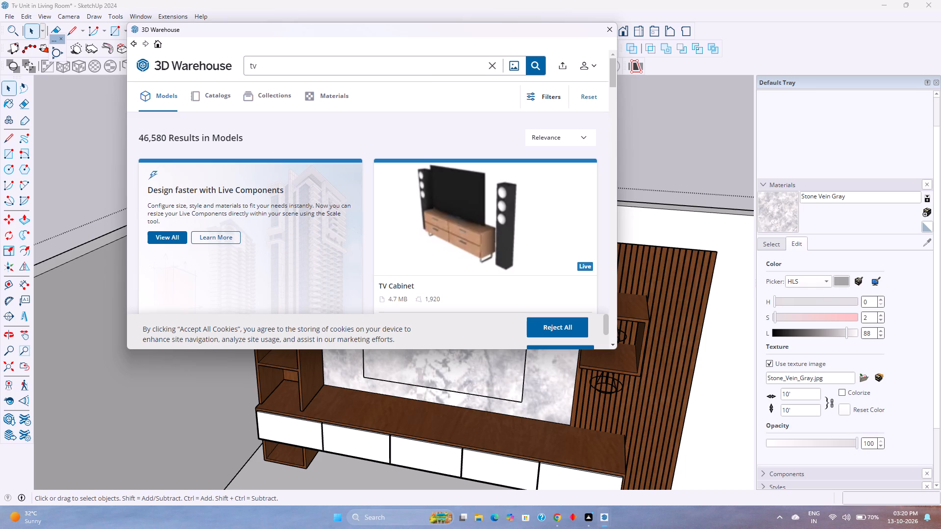
Browse the tv search results to compare wall-mountable flat-screen TV models for the unit.
{"action": "scroll", "coordinate": [499, 170], "scroll_direction": "down", "scroll_amount": 4}
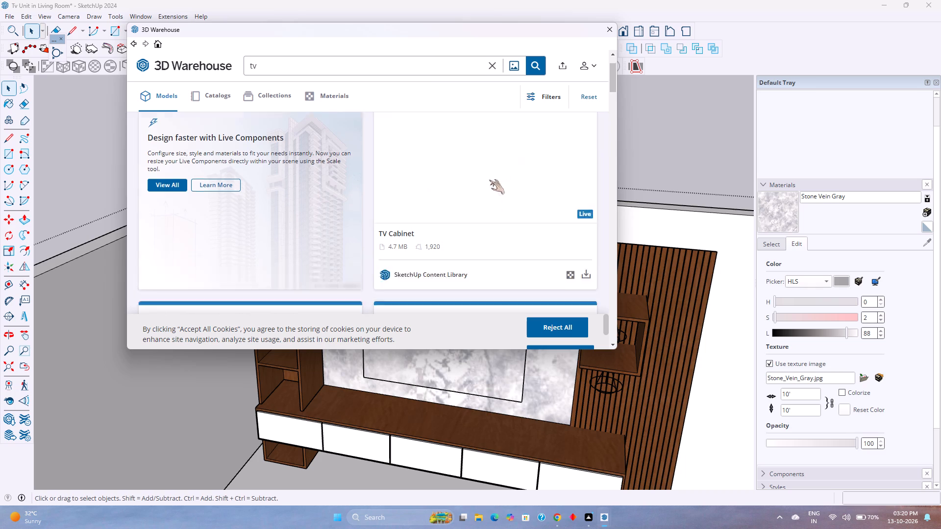
{"action": "scroll", "coordinate": [470, 202], "scroll_direction": "down", "scroll_amount": 1}
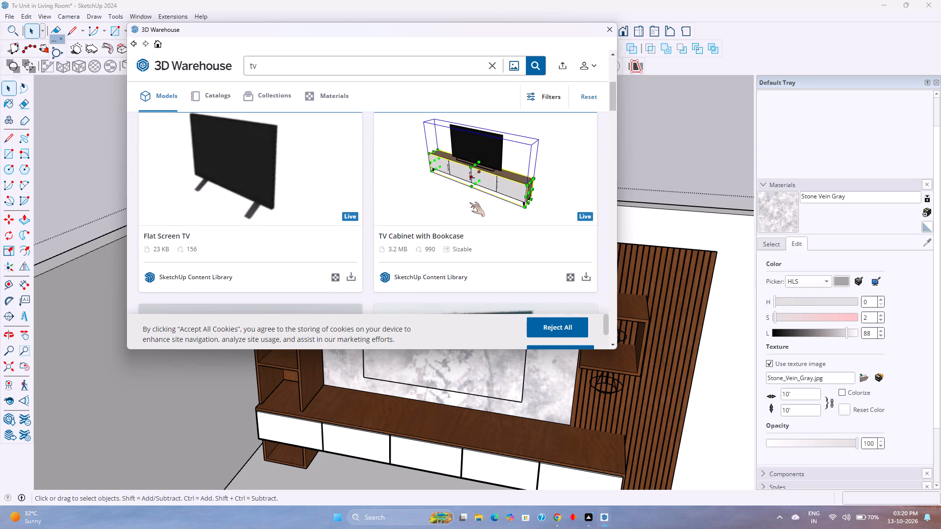
{"action": "scroll", "coordinate": [470, 202], "scroll_direction": "down", "scroll_amount": 5}
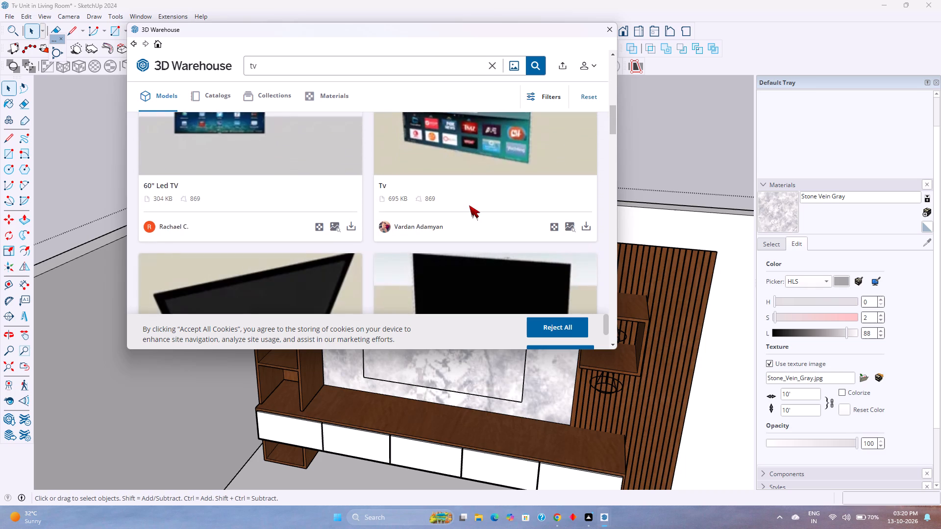
{"action": "scroll", "coordinate": [439, 226], "scroll_direction": "down", "scroll_amount": 4}
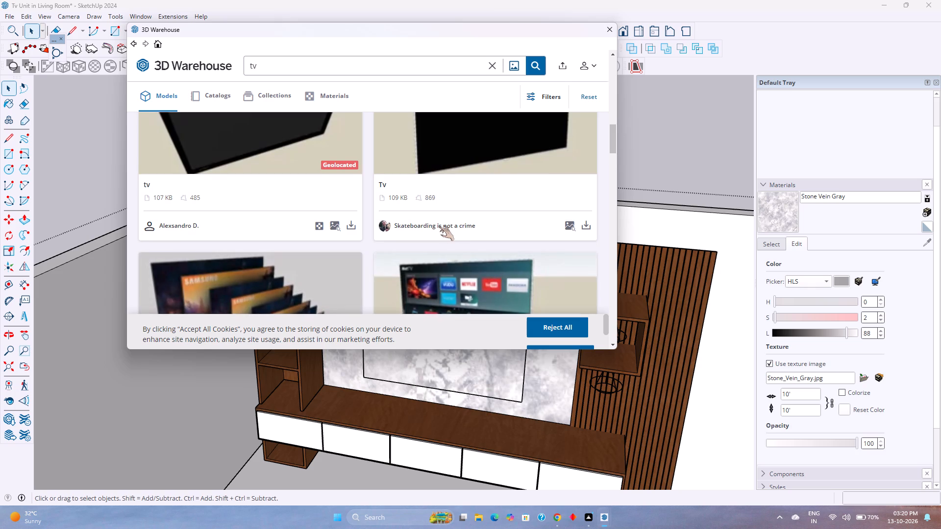
{"action": "scroll", "coordinate": [439, 226], "scroll_direction": "down", "scroll_amount": 4}
{"action": "scroll", "coordinate": [439, 226], "scroll_direction": "up", "scroll_amount": 2}
{"action": "scroll", "coordinate": [439, 226], "scroll_direction": "down", "scroll_amount": 2}
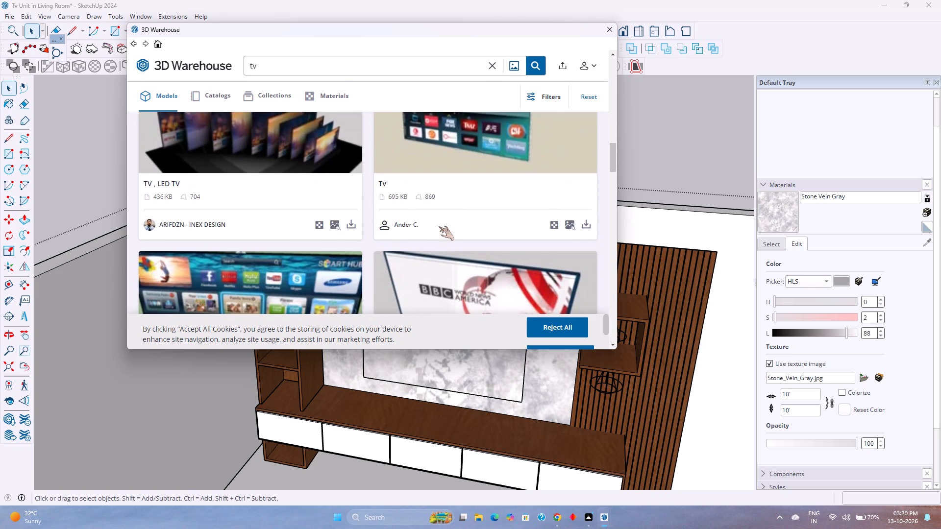
{"action": "scroll", "coordinate": [439, 226], "scroll_direction": "down", "scroll_amount": 2}
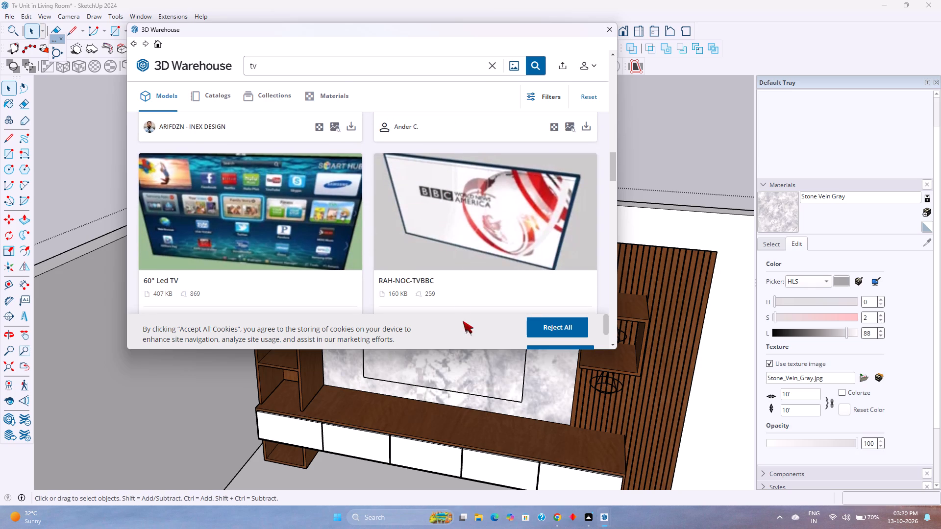
{"action": "scroll", "coordinate": [234, 225], "scroll_direction": "down", "scroll_amount": 7}
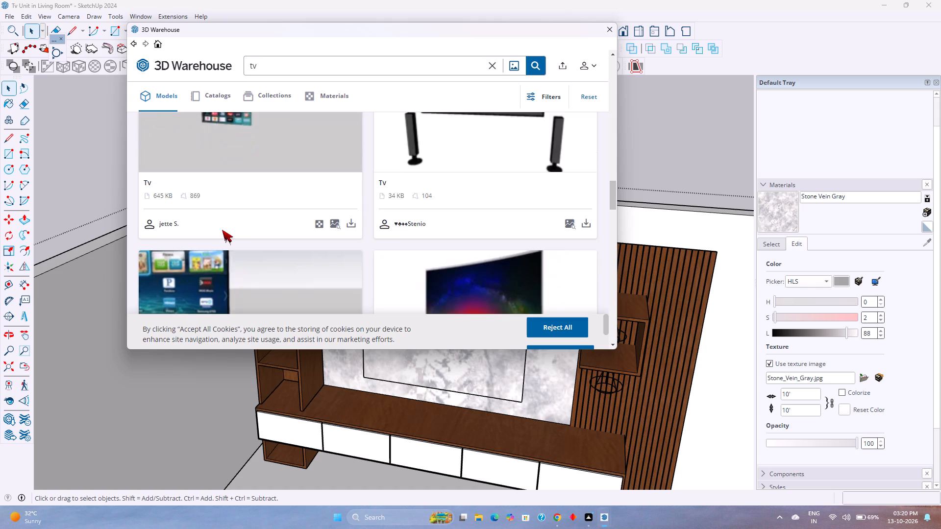
{"action": "scroll", "coordinate": [222, 230], "scroll_direction": "down", "scroll_amount": 1}
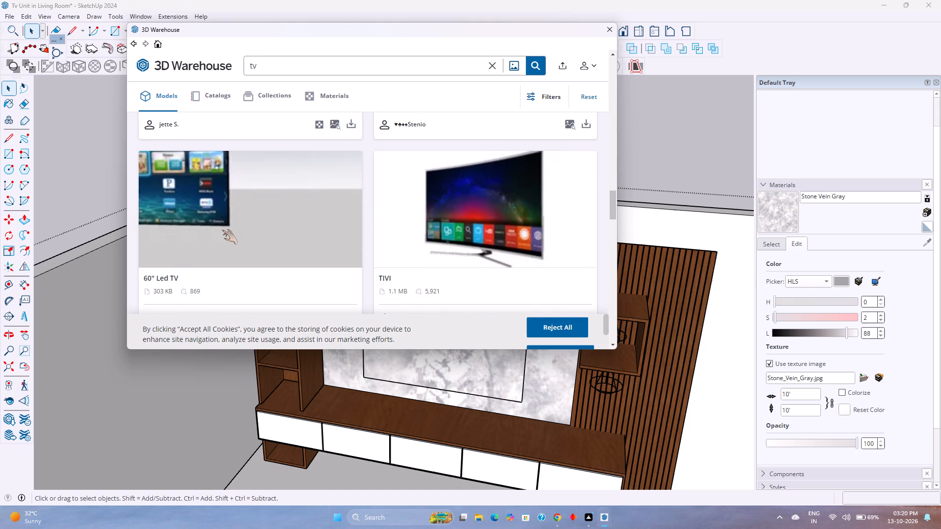
{"action": "scroll", "coordinate": [222, 233], "scroll_direction": "up", "scroll_amount": 2}
{"action": "scroll", "coordinate": [222, 233], "scroll_direction": "down", "scroll_amount": 3}
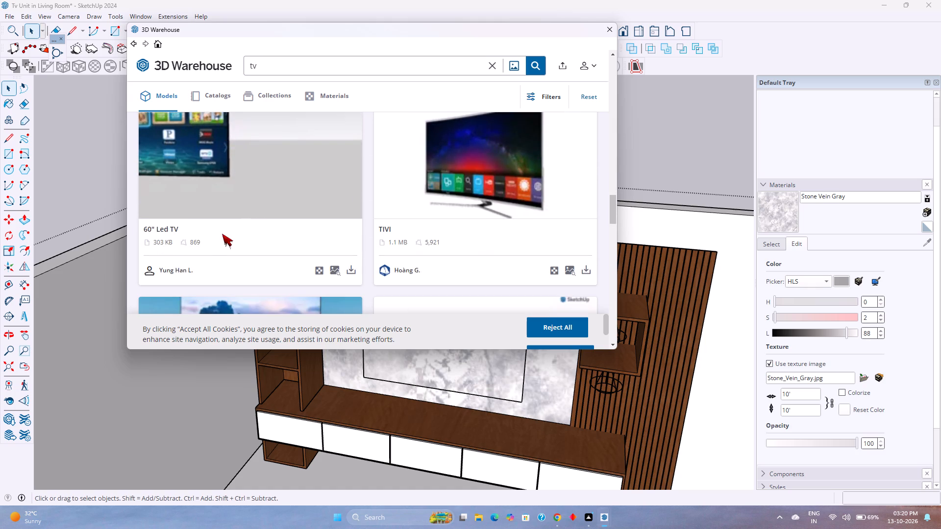
{"action": "scroll", "coordinate": [222, 234], "scroll_direction": "down", "scroll_amount": 7}
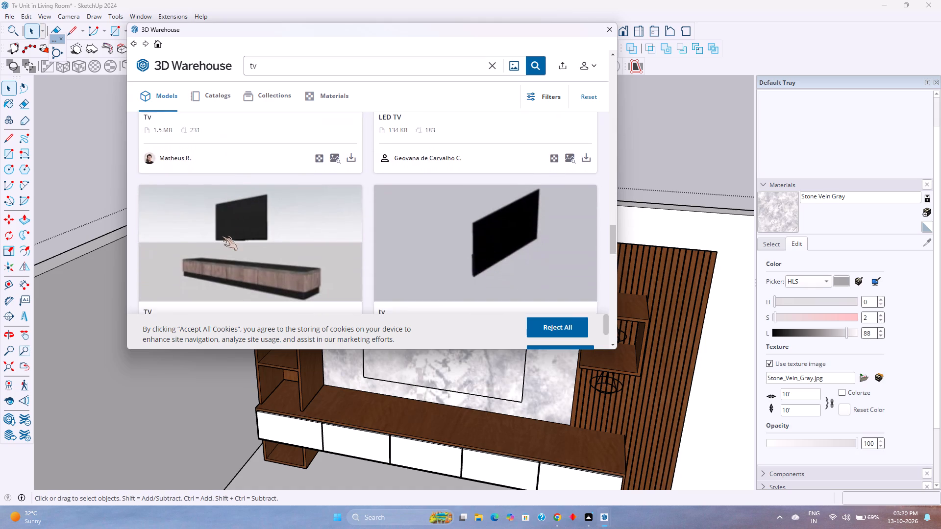
{"action": "scroll", "coordinate": [222, 236], "scroll_direction": "down", "scroll_amount": 2}
{"action": "scroll", "coordinate": [222, 237], "scroll_direction": "up", "scroll_amount": 2}
{"action": "scroll", "coordinate": [222, 237], "scroll_direction": "down", "scroll_amount": 7}
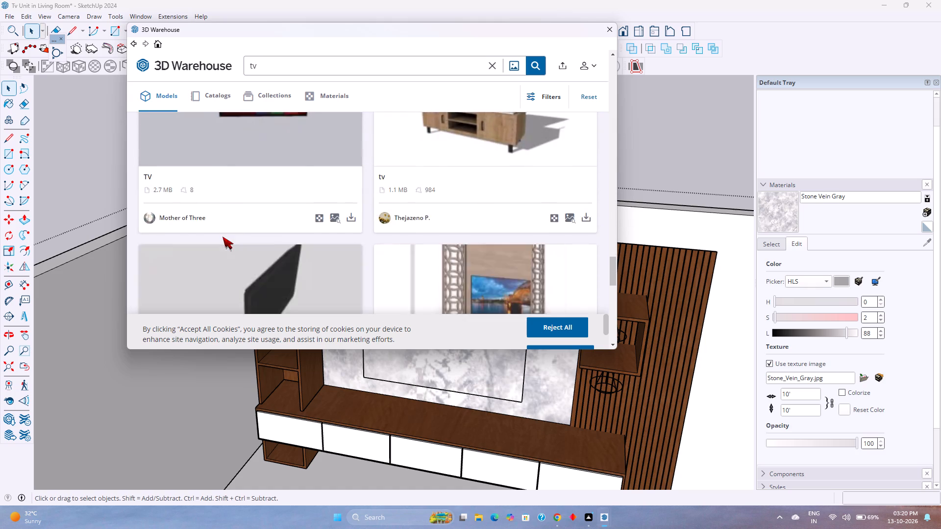
{"action": "scroll", "coordinate": [223, 237], "scroll_direction": "up", "scroll_amount": 2}
{"action": "scroll", "coordinate": [223, 237], "scroll_direction": "down", "scroll_amount": 2}
{"action": "scroll", "coordinate": [223, 237], "scroll_direction": "up", "scroll_amount": 5}
{"action": "scroll", "coordinate": [223, 237], "scroll_direction": "down", "scroll_amount": 5}
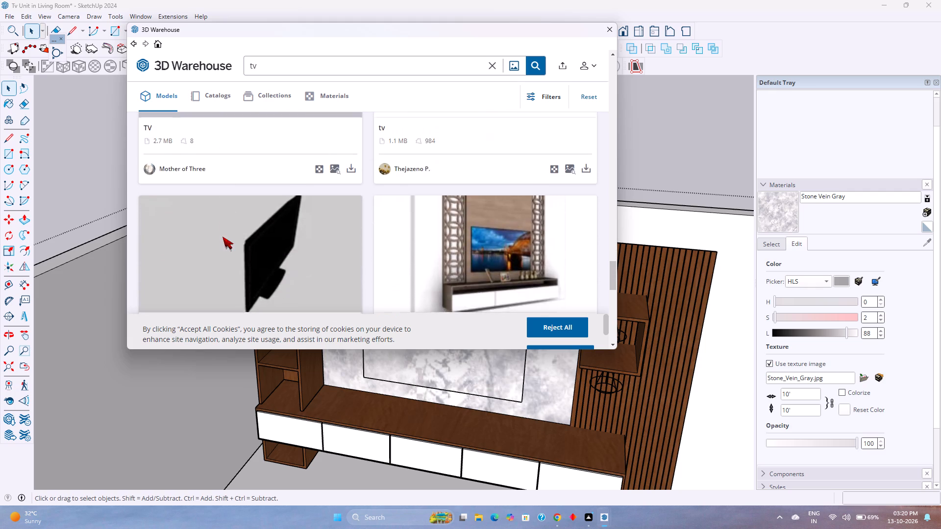
{"action": "scroll", "coordinate": [223, 237], "scroll_direction": "down", "scroll_amount": 9}
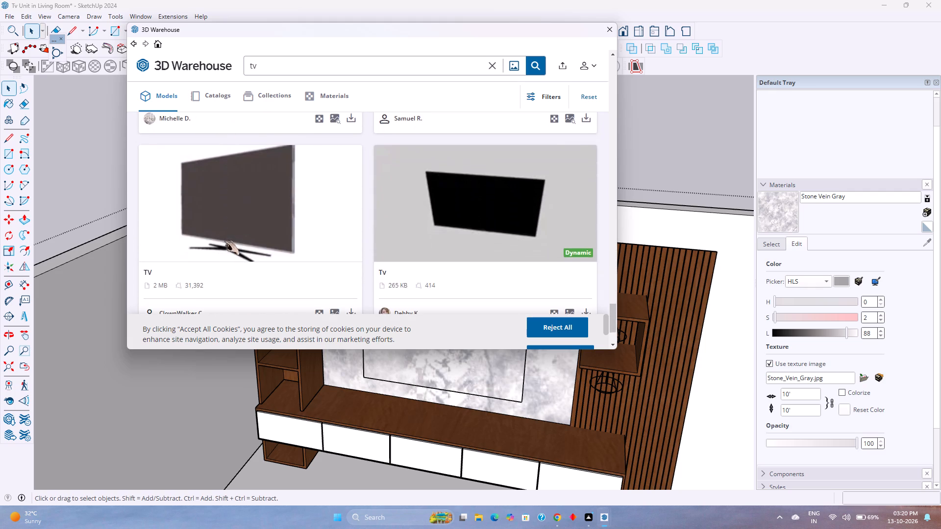
{"action": "scroll", "coordinate": [224, 240], "scroll_direction": "down", "scroll_amount": 7}
{"action": "left_click", "coordinate": [388, 292]}
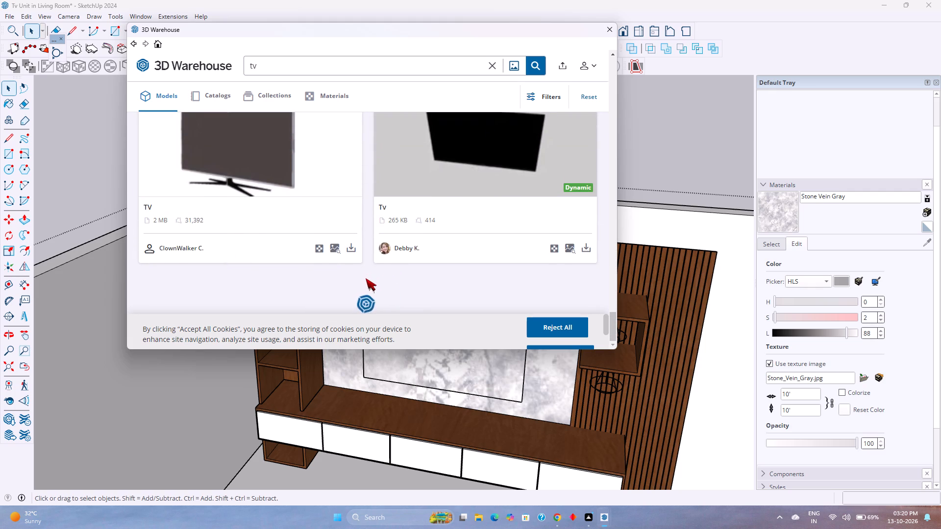
{"action": "scroll", "coordinate": [374, 276], "scroll_direction": "up", "scroll_amount": 4}
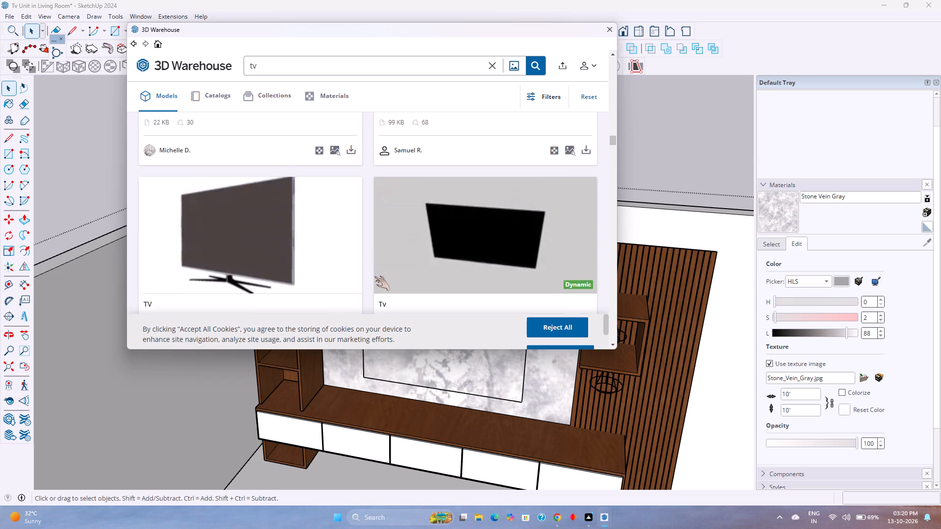
{"action": "scroll", "coordinate": [374, 276], "scroll_direction": "up", "scroll_amount": 3}
{"action": "scroll", "coordinate": [374, 276], "scroll_direction": "down", "scroll_amount": 12}
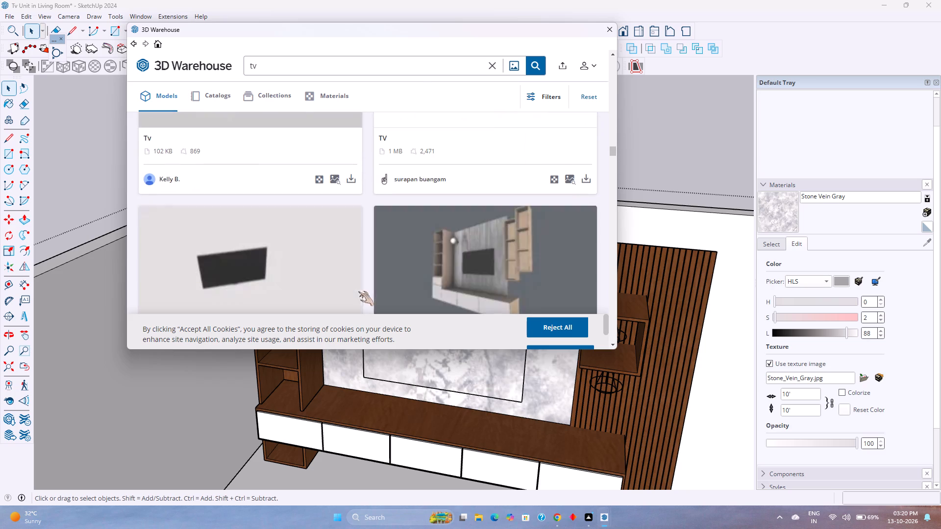
{"action": "scroll", "coordinate": [403, 251], "scroll_direction": "up", "scroll_amount": 20}
{"action": "scroll", "coordinate": [403, 251], "scroll_direction": "up", "scroll_amount": 3}
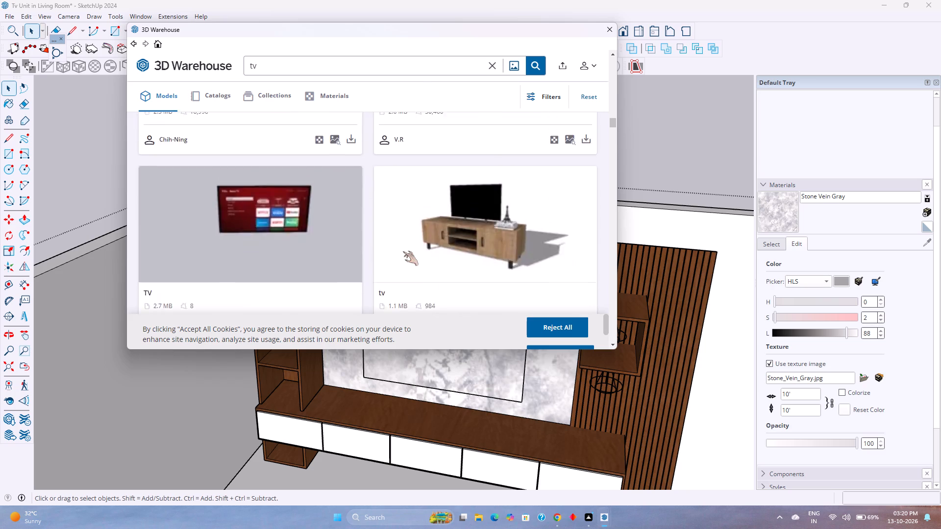
{"action": "scroll", "coordinate": [403, 251], "scroll_direction": "up", "scroll_amount": 20}
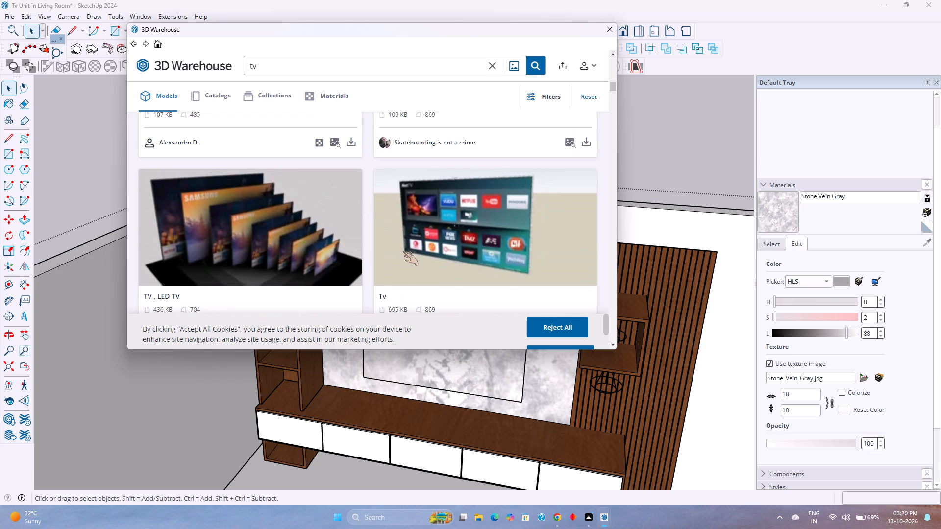
{"action": "scroll", "coordinate": [403, 251], "scroll_direction": "down", "scroll_amount": 2}
{"action": "scroll", "coordinate": [462, 229], "scroll_direction": "down", "scroll_amount": 2}
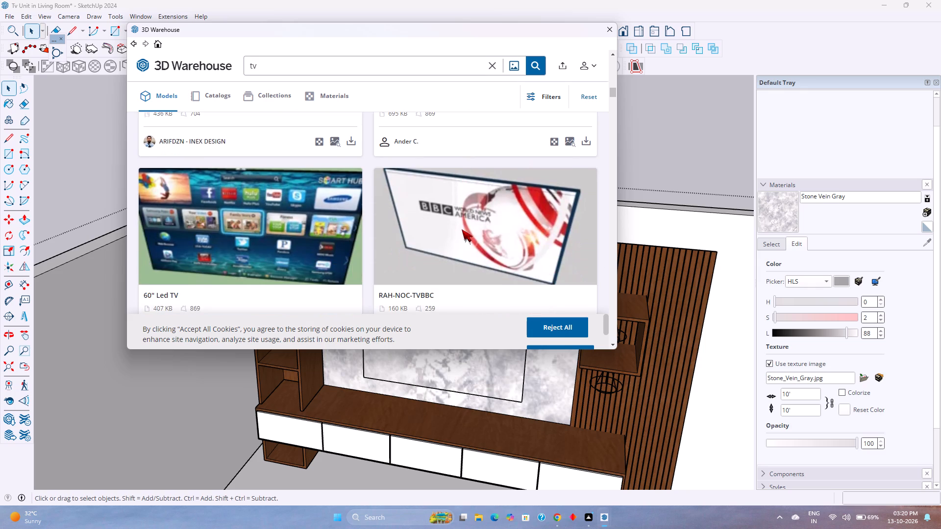
{"action": "scroll", "coordinate": [483, 229], "scroll_direction": "up", "scroll_amount": 4}
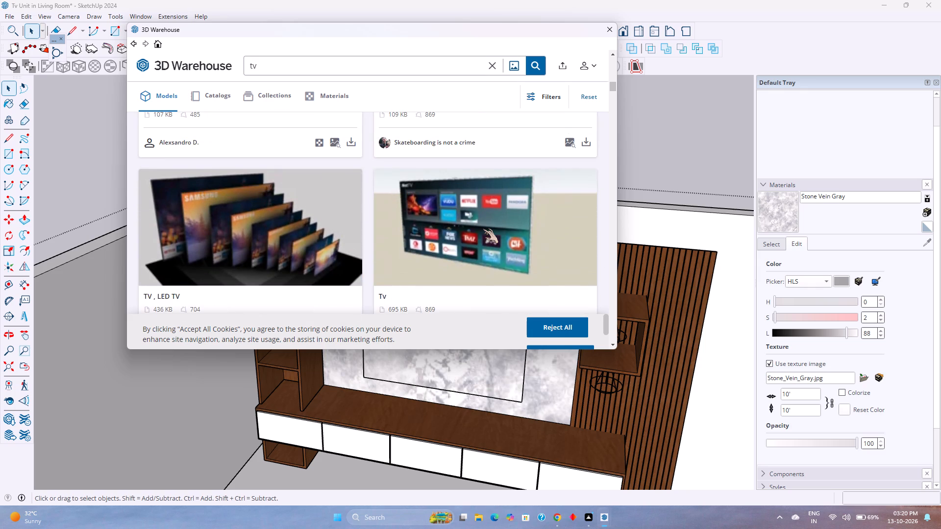
{"action": "scroll", "coordinate": [483, 229], "scroll_direction": "up", "scroll_amount": 1}
{"action": "scroll", "coordinate": [483, 229], "scroll_direction": "down", "scroll_amount": 1}
{"action": "scroll", "coordinate": [534, 259], "scroll_direction": "down", "scroll_amount": 2}
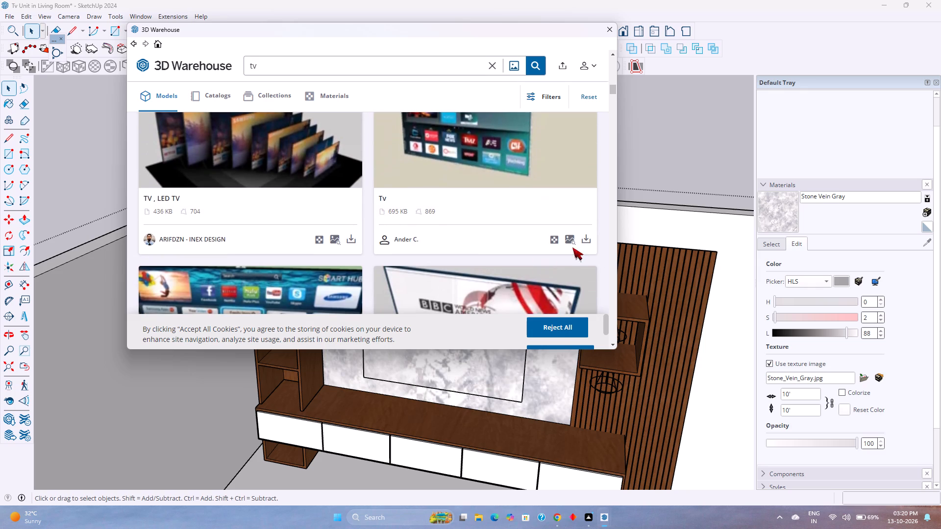
Import the 695 KB "Tv" model with the smart-app screen and place it inside the rectangle on the stone back panel.
{"action": "left_click", "coordinate": [586, 243]}
{"action": "left_click", "coordinate": [320, 199]}
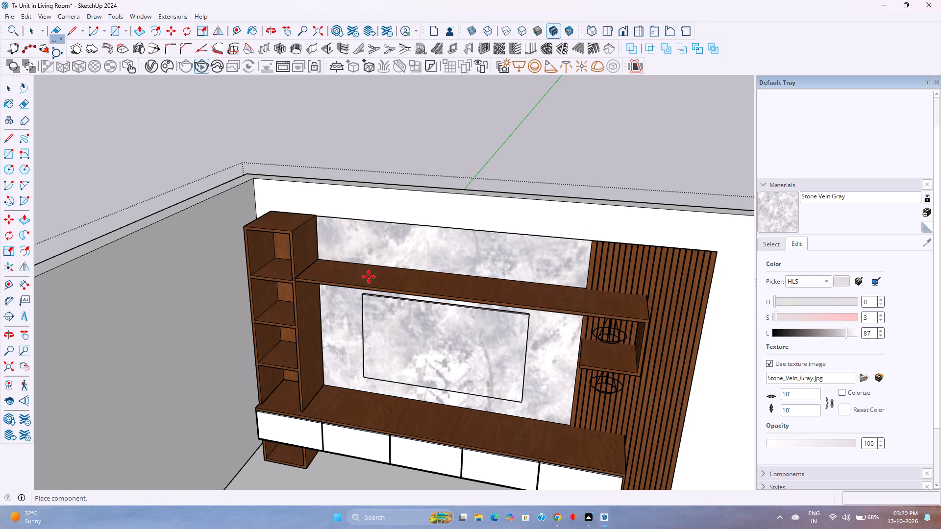
{"action": "scroll", "coordinate": [426, 369], "scroll_direction": "down", "scroll_amount": 4}
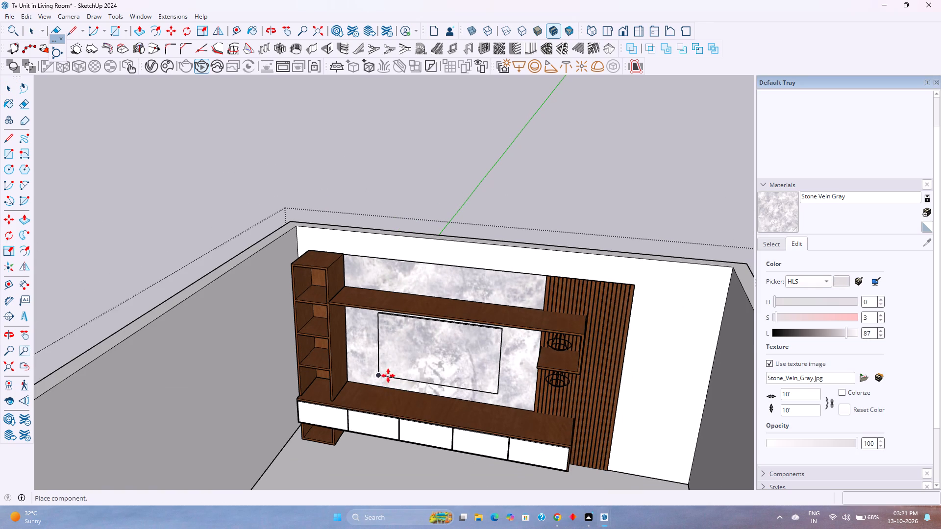
{"action": "left_click", "coordinate": [389, 377]}
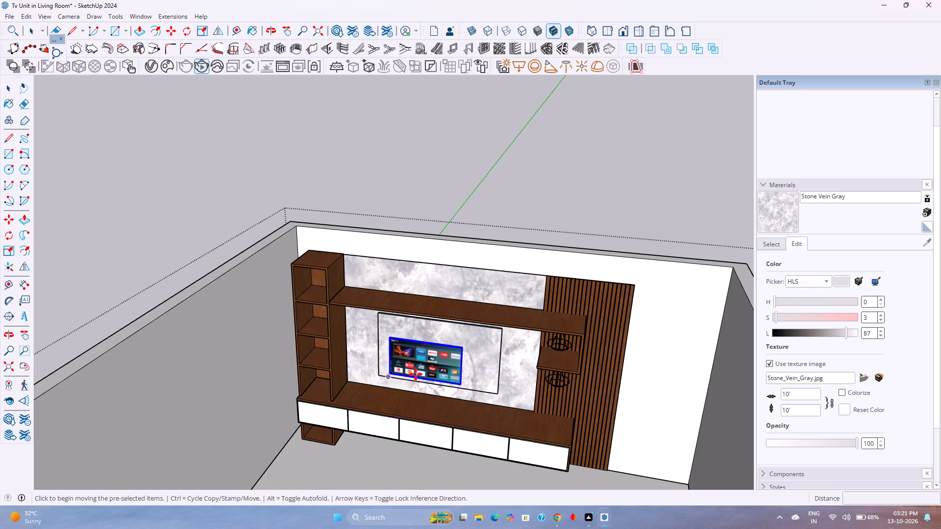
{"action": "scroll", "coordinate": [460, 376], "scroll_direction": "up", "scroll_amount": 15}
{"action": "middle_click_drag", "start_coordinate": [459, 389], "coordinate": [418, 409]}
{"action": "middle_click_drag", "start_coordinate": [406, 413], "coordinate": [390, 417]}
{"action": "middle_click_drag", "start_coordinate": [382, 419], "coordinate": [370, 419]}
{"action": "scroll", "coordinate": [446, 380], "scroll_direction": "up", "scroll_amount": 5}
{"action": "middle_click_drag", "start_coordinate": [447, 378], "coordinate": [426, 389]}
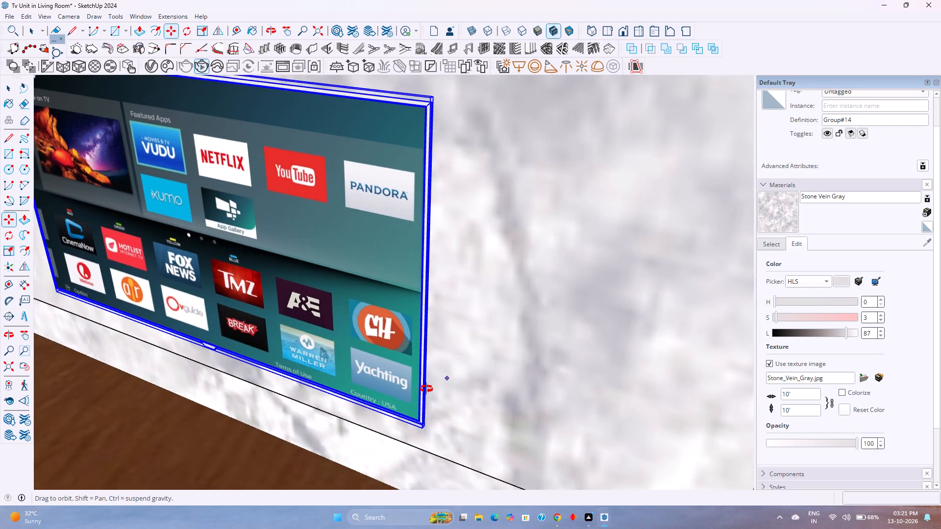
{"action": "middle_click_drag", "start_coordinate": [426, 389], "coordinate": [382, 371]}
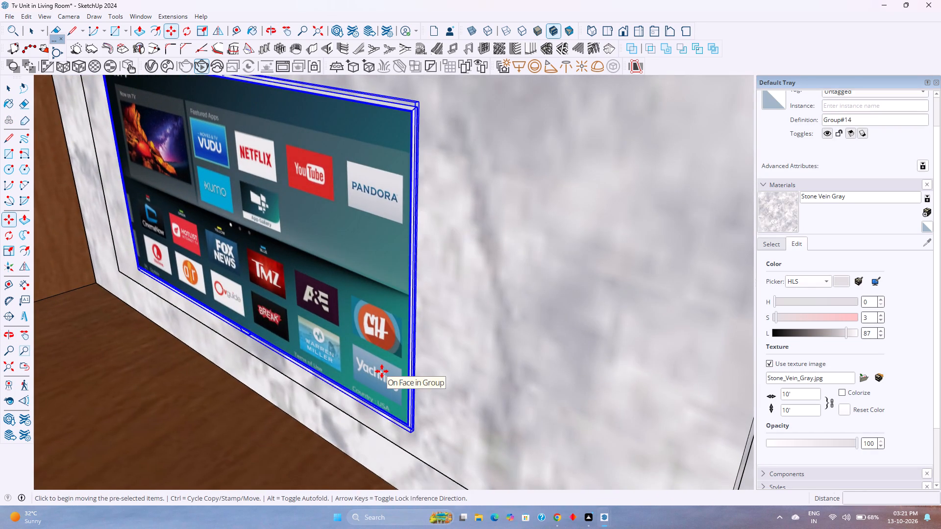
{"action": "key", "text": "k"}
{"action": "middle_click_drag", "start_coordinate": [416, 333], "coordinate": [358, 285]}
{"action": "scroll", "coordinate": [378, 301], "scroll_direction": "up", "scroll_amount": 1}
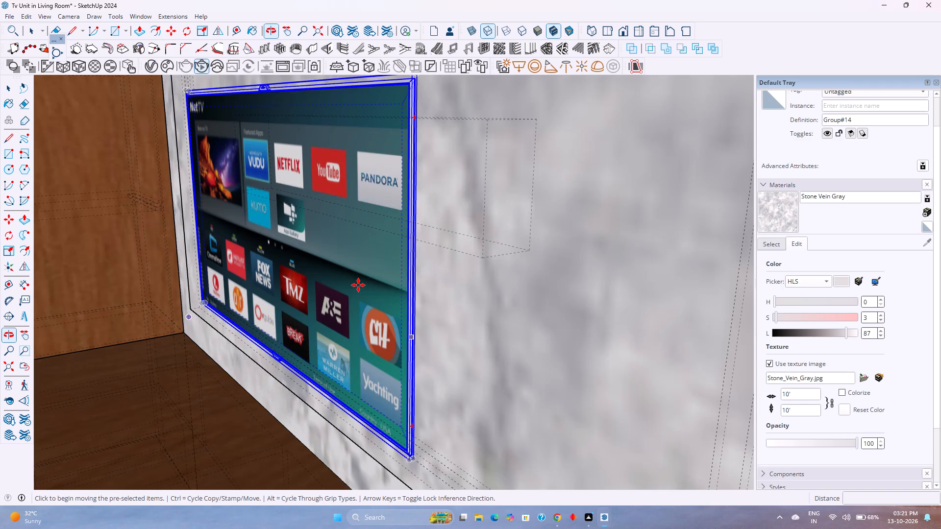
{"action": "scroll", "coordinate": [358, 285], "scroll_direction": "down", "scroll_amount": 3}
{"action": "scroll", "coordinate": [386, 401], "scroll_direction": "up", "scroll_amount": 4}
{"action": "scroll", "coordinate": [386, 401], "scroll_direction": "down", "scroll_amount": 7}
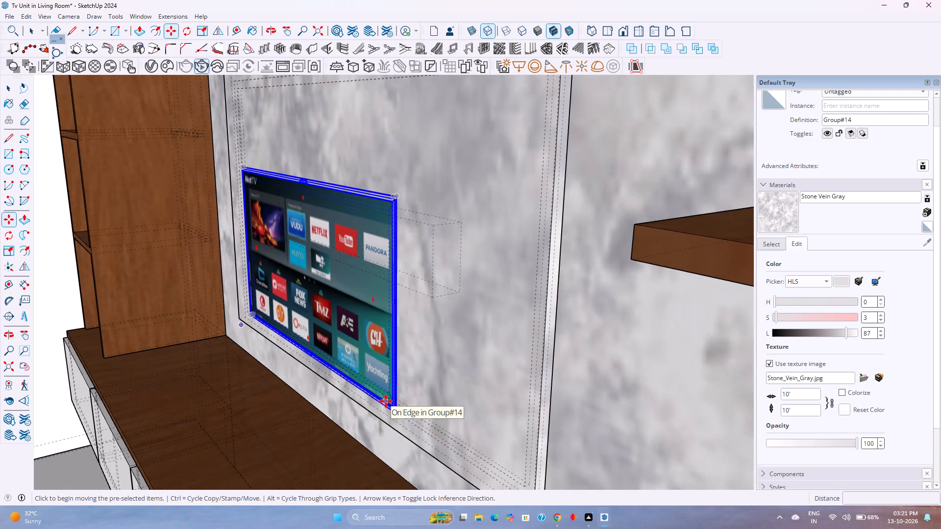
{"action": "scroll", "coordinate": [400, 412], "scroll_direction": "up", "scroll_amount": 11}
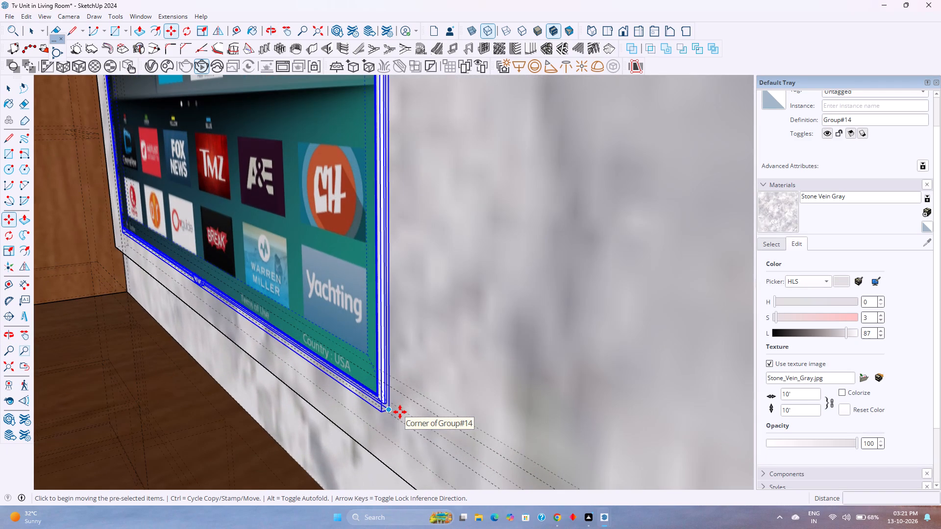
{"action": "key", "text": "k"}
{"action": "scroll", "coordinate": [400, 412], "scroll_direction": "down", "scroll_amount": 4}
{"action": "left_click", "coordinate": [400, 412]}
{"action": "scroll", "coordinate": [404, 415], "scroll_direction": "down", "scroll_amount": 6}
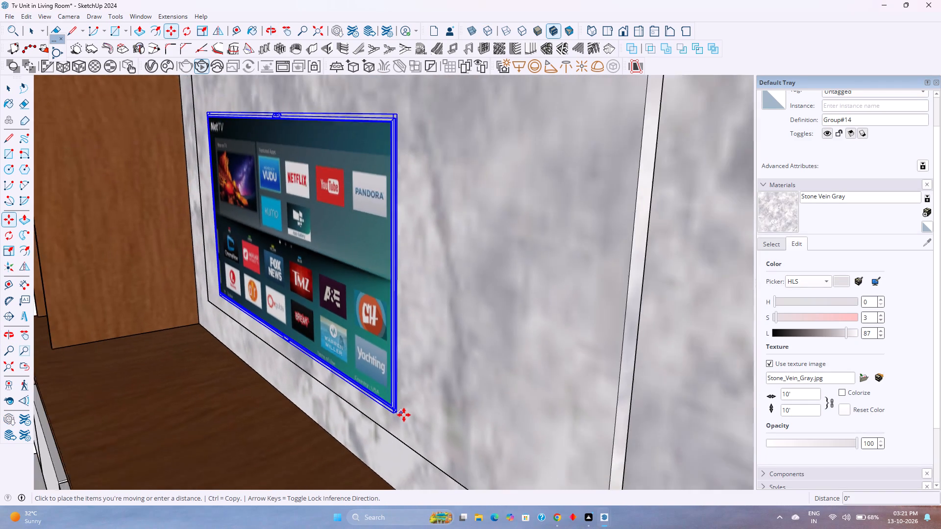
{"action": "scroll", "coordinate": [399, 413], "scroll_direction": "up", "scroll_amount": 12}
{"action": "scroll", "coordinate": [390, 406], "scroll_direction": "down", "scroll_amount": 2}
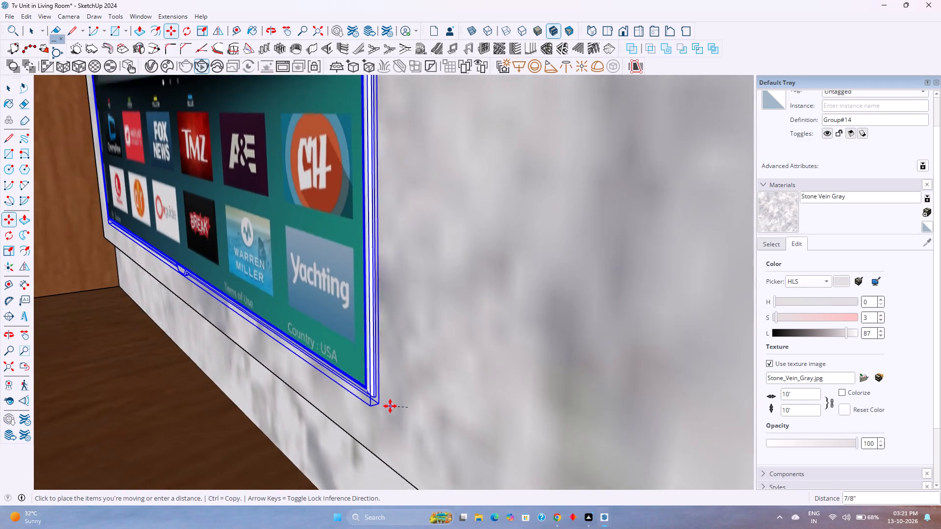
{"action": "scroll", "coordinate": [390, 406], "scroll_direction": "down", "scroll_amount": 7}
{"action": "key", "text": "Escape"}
Move the TV about 1' 6" so its lower back corner meets the lower front corner of the raised stone panel.
{"action": "scroll", "coordinate": [390, 406], "scroll_direction": "up", "scroll_amount": 6}
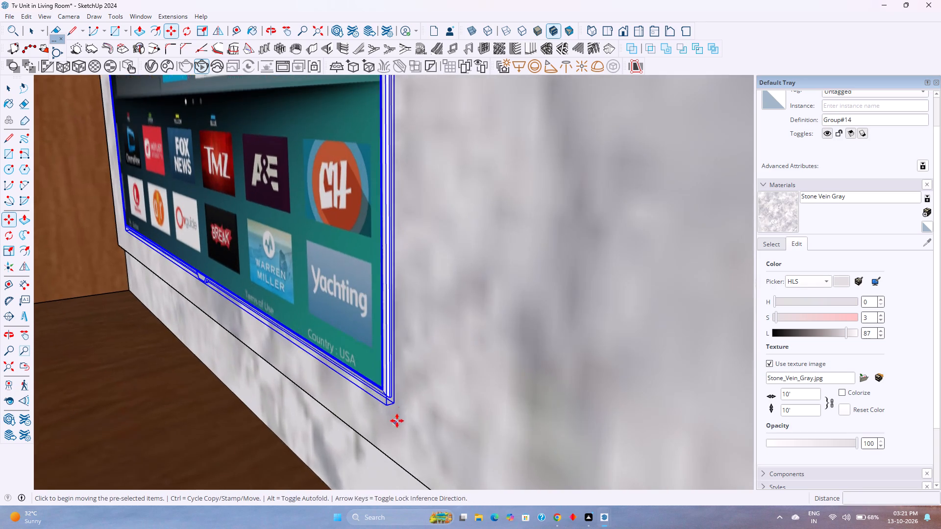
{"action": "scroll", "coordinate": [397, 421], "scroll_direction": "up", "scroll_amount": 7}
{"action": "left_click", "coordinate": [389, 397]}
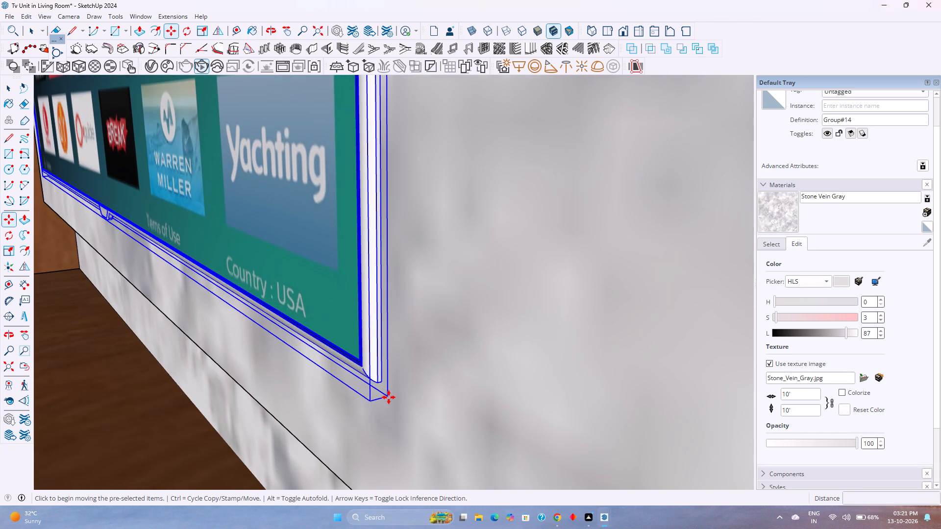
{"action": "scroll", "coordinate": [389, 397], "scroll_direction": "down", "scroll_amount": 5}
{"action": "scroll", "coordinate": [389, 397], "scroll_direction": "down", "scroll_amount": 19}
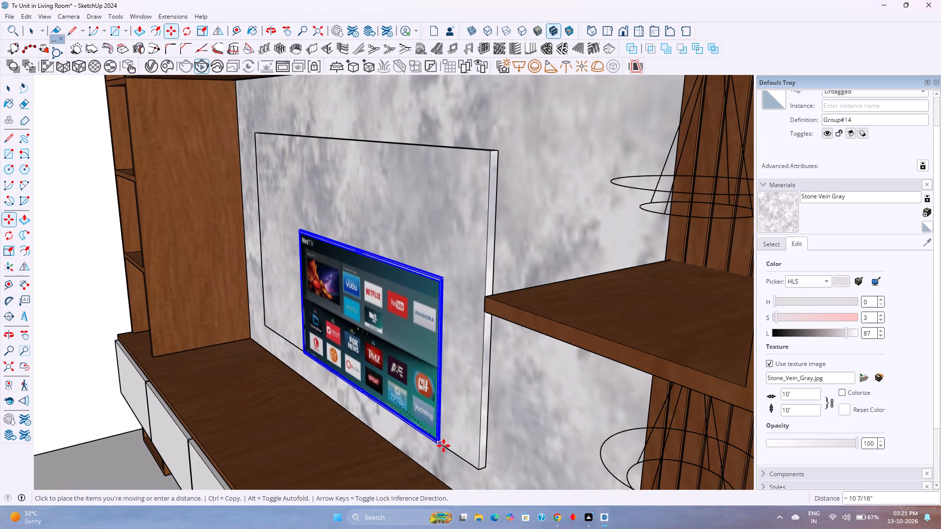
{"action": "scroll", "coordinate": [479, 472], "scroll_direction": "up", "scroll_amount": 4}
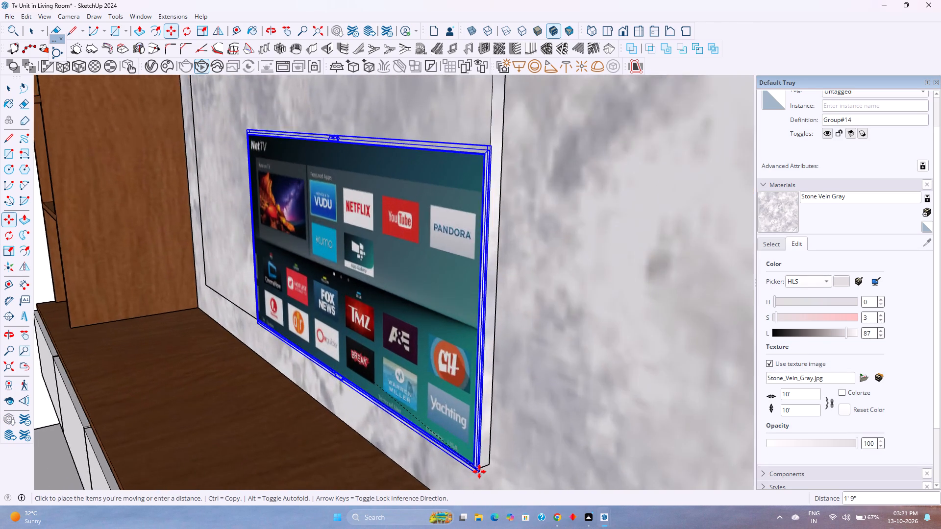
{"action": "scroll", "coordinate": [479, 472], "scroll_direction": "up", "scroll_amount": 8}
{"action": "left_click", "coordinate": [474, 463]}
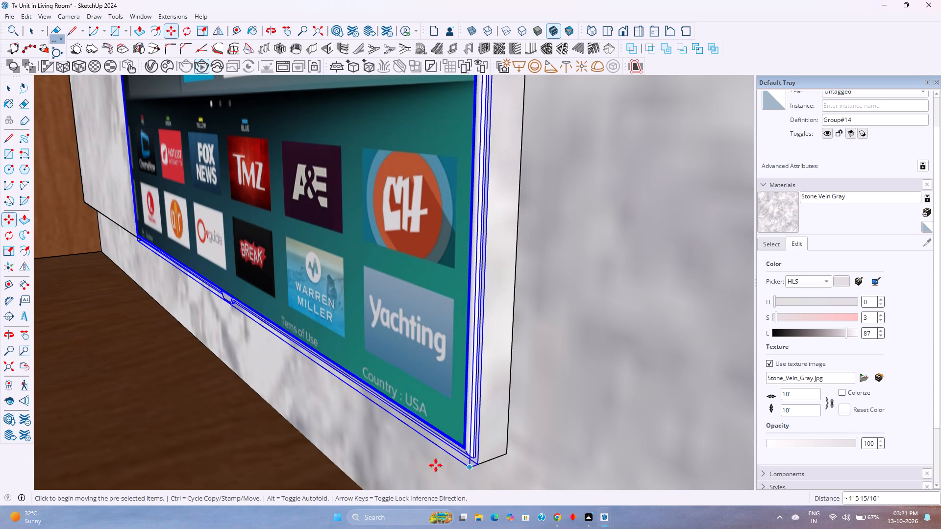
Scale the TV in width and height from its upper corner by 1.64 and 1.68 toward the raised panel's opposite upper corner.
{"action": "scroll", "coordinate": [395, 465], "scroll_direction": "down", "scroll_amount": 2}
{"action": "middle_click_drag", "start_coordinate": [395, 465], "coordinate": [522, 467]}
{"action": "scroll", "coordinate": [522, 467], "scroll_direction": "down", "scroll_amount": 6}
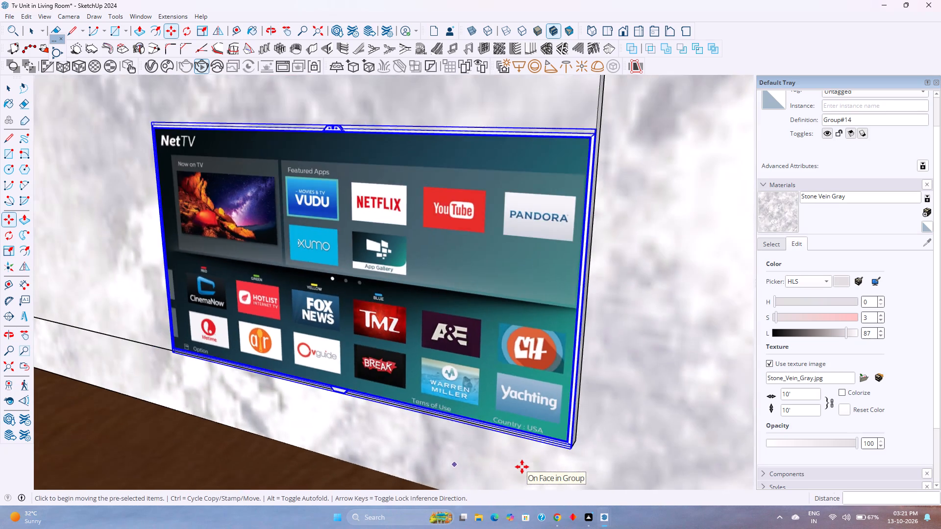
{"action": "scroll", "coordinate": [522, 467], "scroll_direction": "down", "scroll_amount": 4}
{"action": "middle_click_drag", "start_coordinate": [450, 425], "coordinate": [528, 447]}
{"action": "middle_click_drag", "start_coordinate": [528, 447], "coordinate": [598, 454]}
{"action": "middle_click_drag", "start_coordinate": [423, 385], "coordinate": [496, 444]}
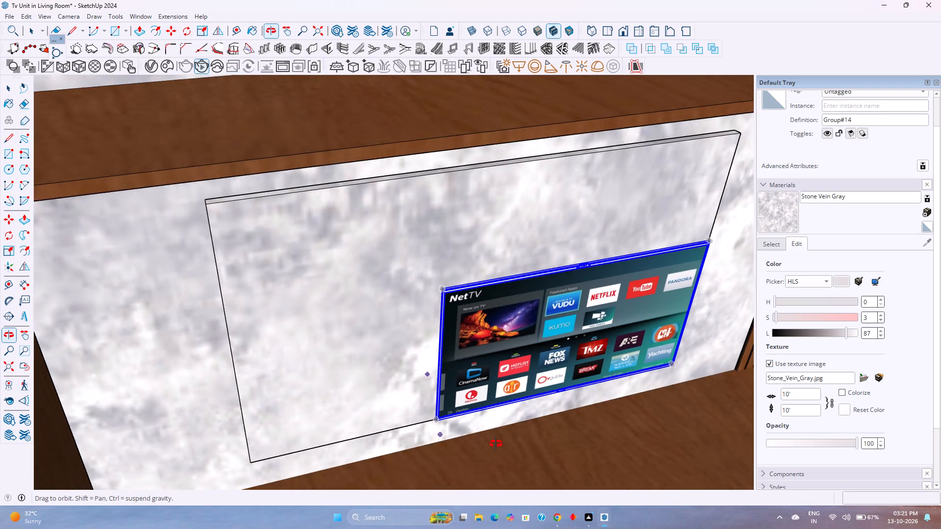
{"action": "middle_click_drag", "start_coordinate": [496, 444], "coordinate": [500, 447]}
{"action": "middle_click_drag", "start_coordinate": [499, 446], "coordinate": [494, 423]}
{"action": "key", "text": "s"}
{"action": "scroll", "coordinate": [425, 262], "scroll_direction": "up", "scroll_amount": 3}
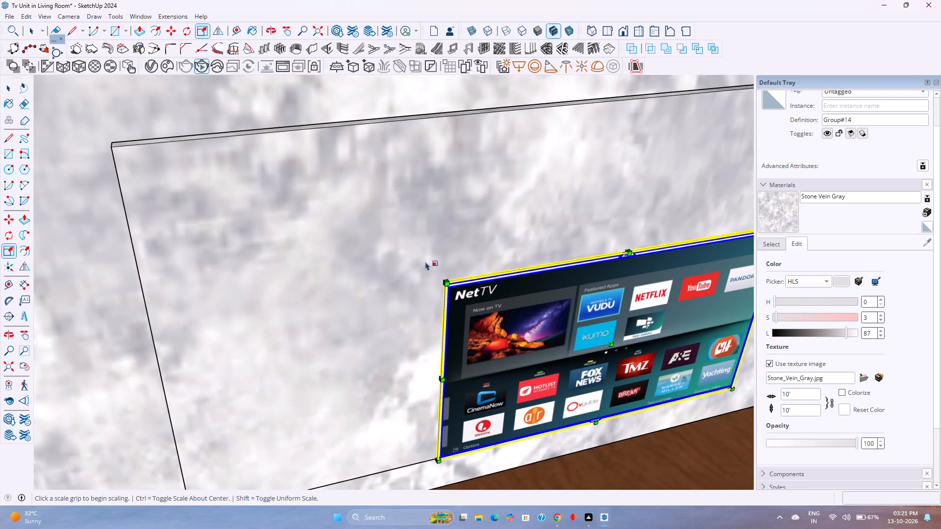
{"action": "scroll", "coordinate": [425, 262], "scroll_direction": "up", "scroll_amount": 20}
{"action": "scroll", "coordinate": [425, 262], "scroll_direction": "up", "scroll_amount": 3}
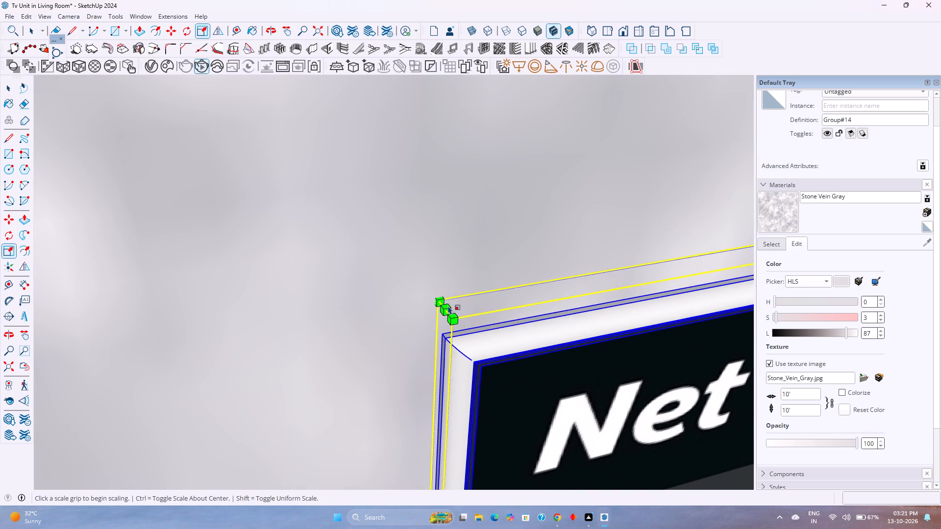
{"action": "left_click", "coordinate": [443, 310]}
{"action": "scroll", "coordinate": [360, 294], "scroll_direction": "down", "scroll_amount": 8}
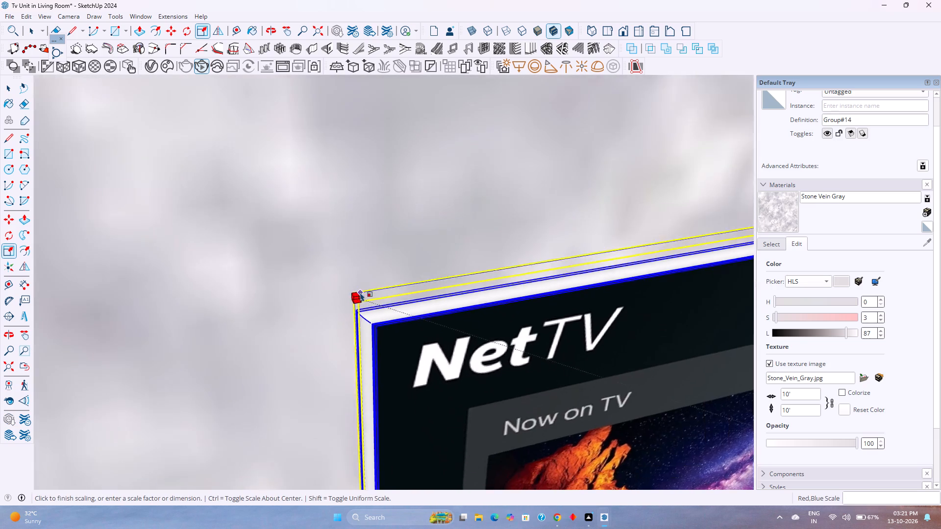
{"action": "scroll", "coordinate": [360, 292], "scroll_direction": "down", "scroll_amount": 20}
{"action": "scroll", "coordinate": [360, 292], "scroll_direction": "down", "scroll_amount": 3}
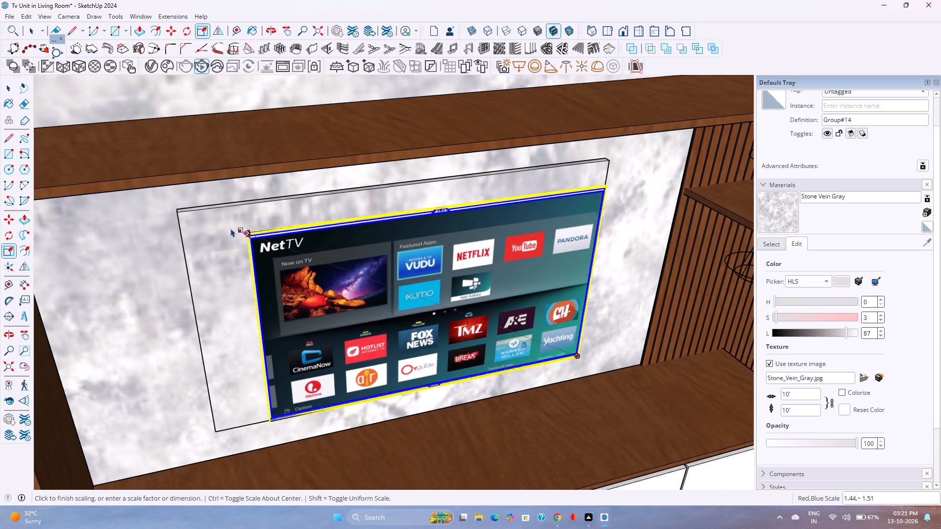
{"action": "left_click", "coordinate": [182, 215]}
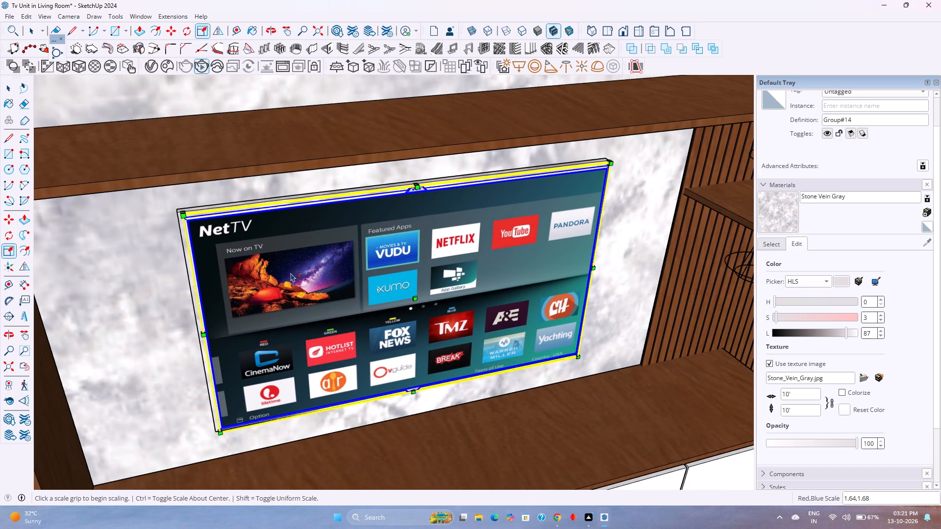
Rescale the TV's width and height from the same upper corner to match the raised panel's upper front corner.
{"action": "scroll", "coordinate": [182, 221], "scroll_direction": "up", "scroll_amount": 13}
{"action": "middle_click_drag", "start_coordinate": [181, 219], "coordinate": [201, 243]}
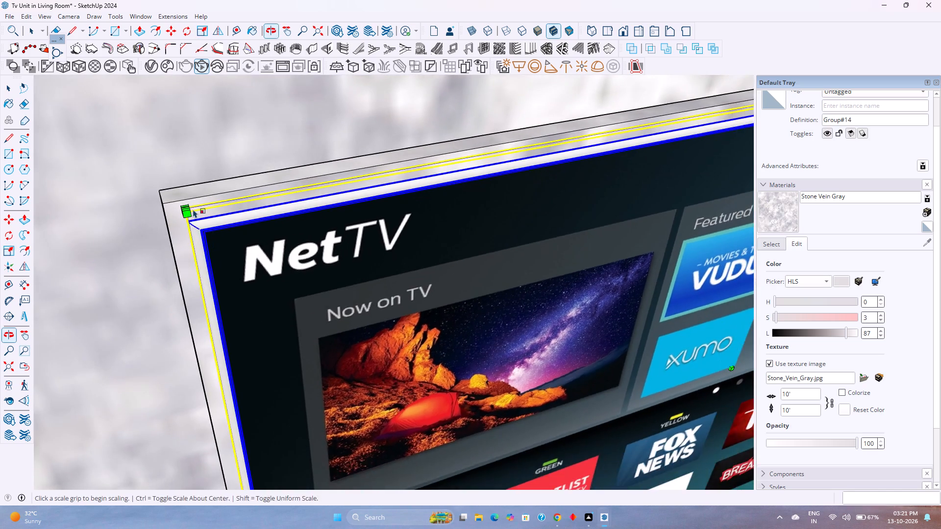
{"action": "scroll", "coordinate": [190, 204], "scroll_direction": "up", "scroll_amount": 13}
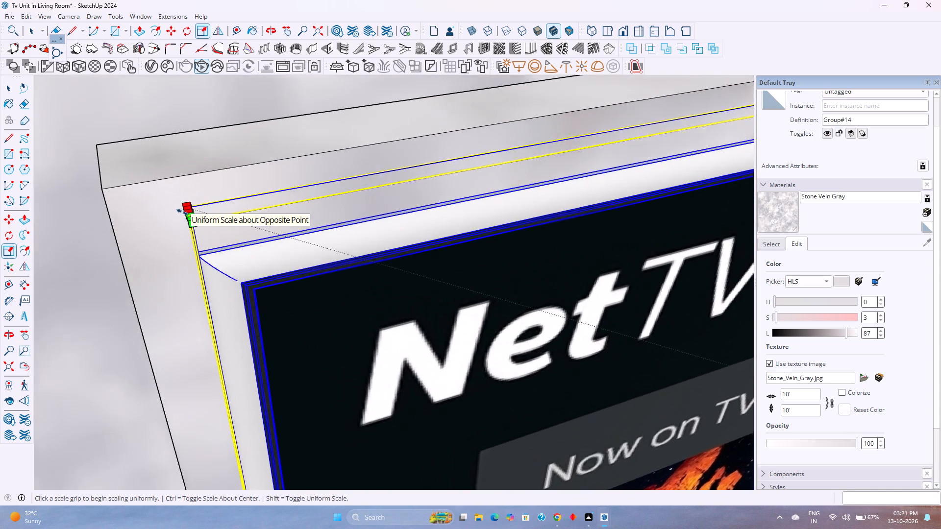
{"action": "scroll", "coordinate": [182, 212], "scroll_direction": "up", "scroll_amount": 8}
{"action": "left_click", "coordinate": [197, 214]}
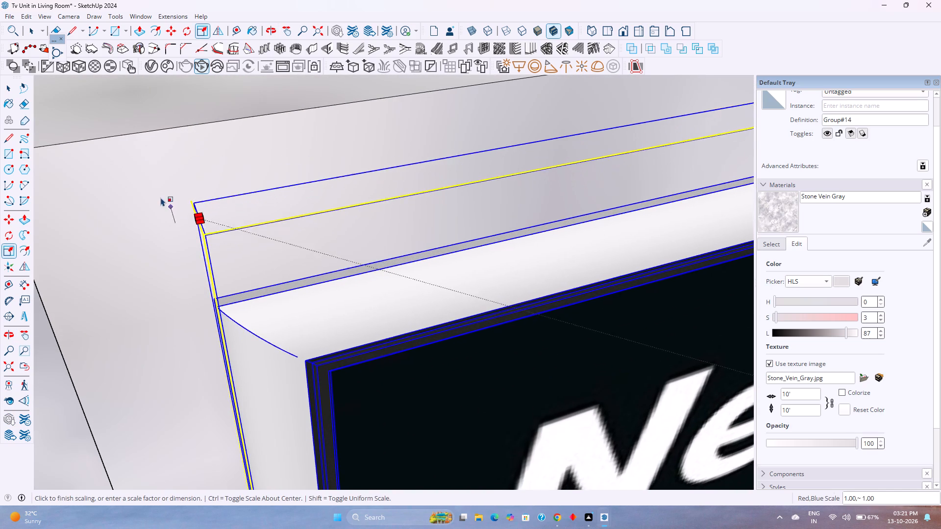
{"action": "scroll", "coordinate": [156, 194], "scroll_direction": "down", "scroll_amount": 5}
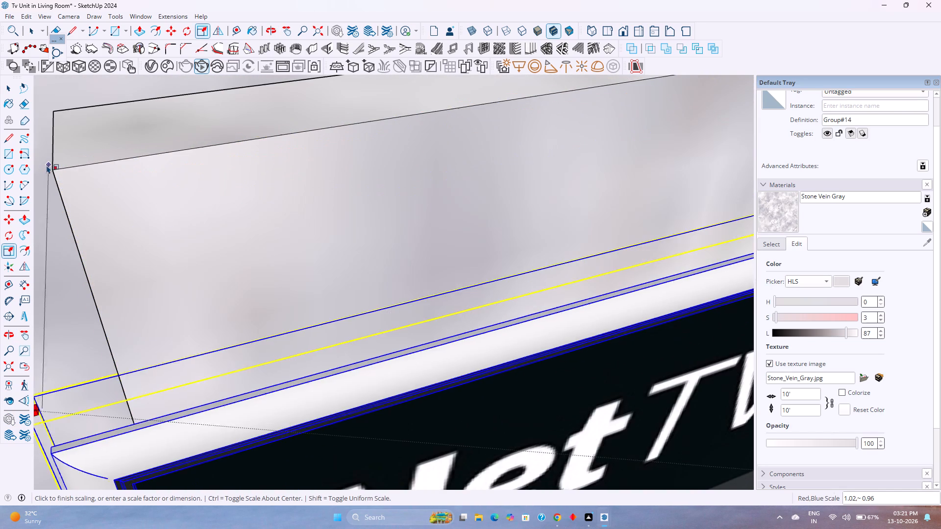
{"action": "left_click", "coordinate": [50, 167]}
Examine how the TV's edges and depth line up with the raised stone panel and how it fits within the unit.
{"action": "scroll", "coordinate": [55, 178], "scroll_direction": "up", "scroll_amount": 1}
{"action": "middle_click_drag", "start_coordinate": [56, 178], "coordinate": [302, 159]}
{"action": "scroll", "coordinate": [305, 159], "scroll_direction": "down", "scroll_amount": 4}
{"action": "middle_click_drag", "start_coordinate": [262, 276], "coordinate": [319, 214]}
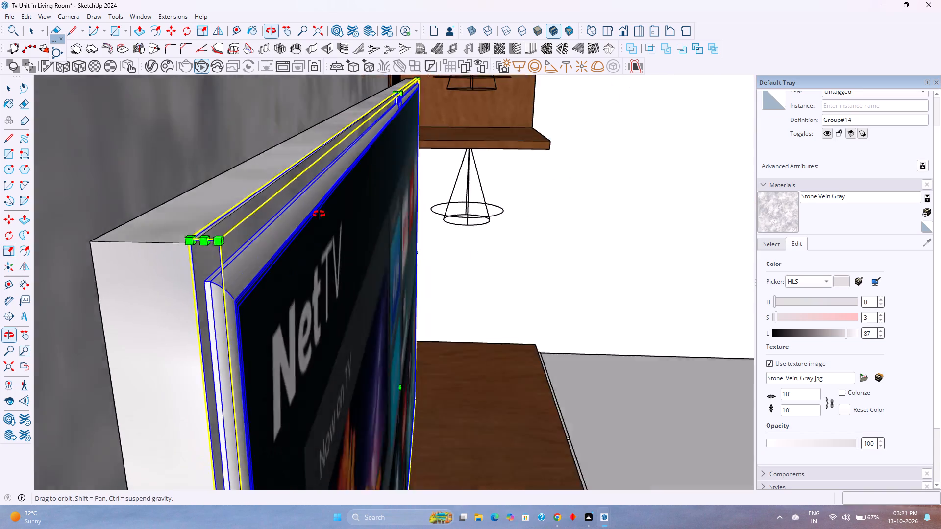
{"action": "middle_click_drag", "start_coordinate": [319, 214], "coordinate": [154, 209]}
{"action": "middle_click", "coordinate": [151, 210]}
{"action": "middle_click", "coordinate": [149, 210]}
{"action": "middle_click", "coordinate": [148, 210]}
{"action": "scroll", "coordinate": [173, 226], "scroll_direction": "down", "scroll_amount": 7}
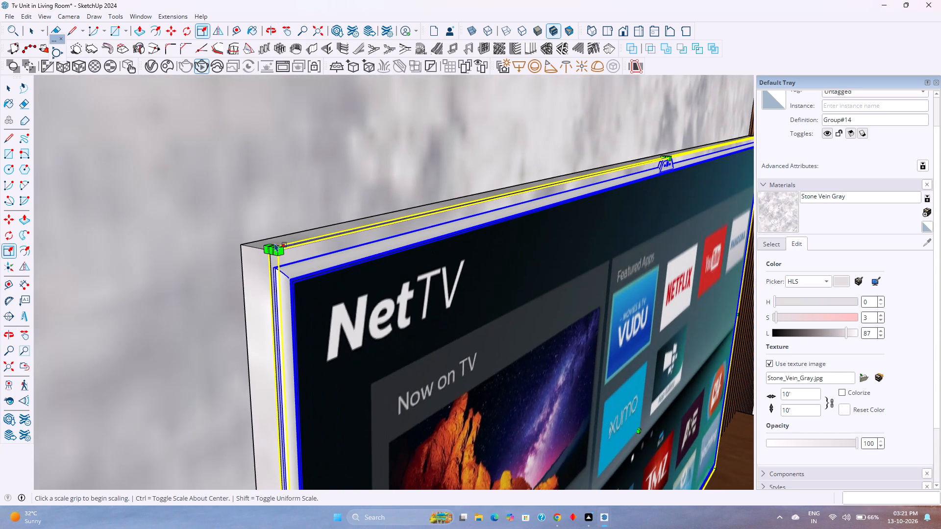
{"action": "middle_click_drag", "start_coordinate": [480, 253], "coordinate": [298, 259]}
{"action": "scroll", "coordinate": [298, 259], "scroll_direction": "down", "scroll_amount": 7}
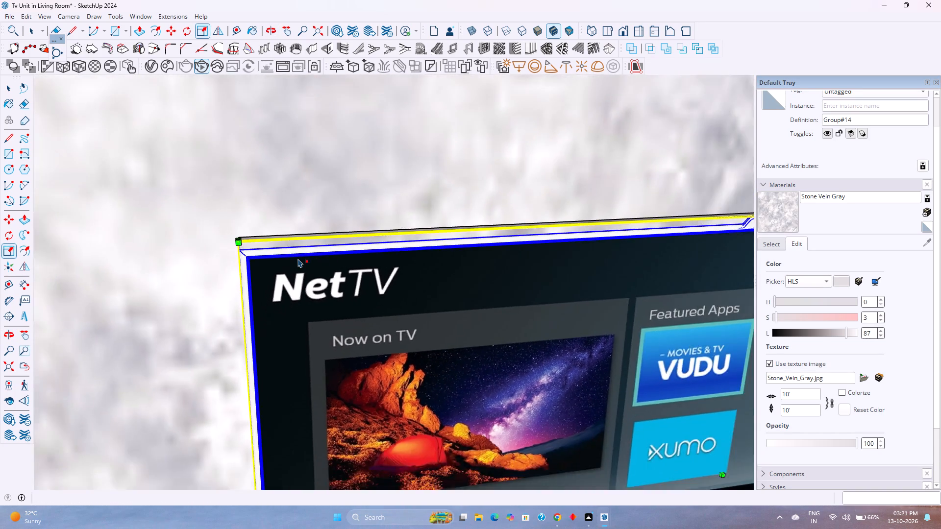
{"action": "scroll", "coordinate": [298, 259], "scroll_direction": "down", "scroll_amount": 11}
{"action": "middle_click_drag", "start_coordinate": [419, 333], "coordinate": [264, 258]}
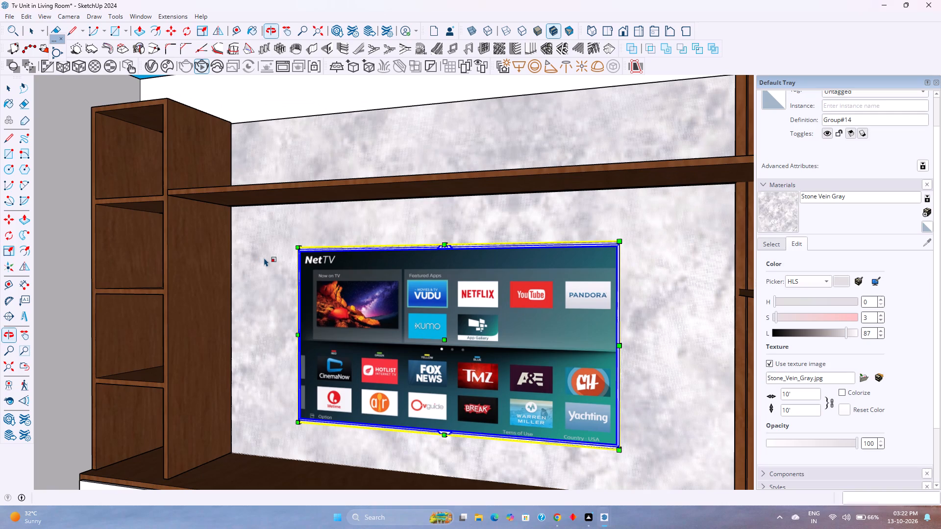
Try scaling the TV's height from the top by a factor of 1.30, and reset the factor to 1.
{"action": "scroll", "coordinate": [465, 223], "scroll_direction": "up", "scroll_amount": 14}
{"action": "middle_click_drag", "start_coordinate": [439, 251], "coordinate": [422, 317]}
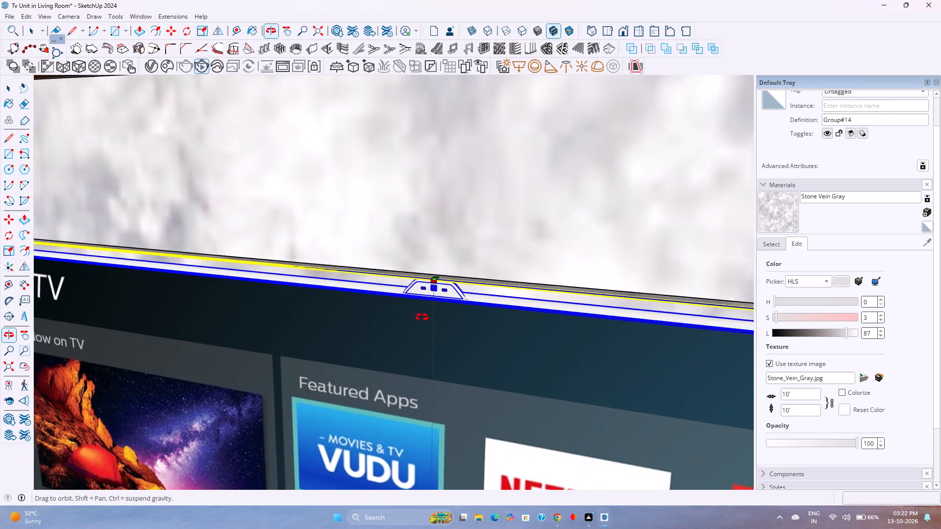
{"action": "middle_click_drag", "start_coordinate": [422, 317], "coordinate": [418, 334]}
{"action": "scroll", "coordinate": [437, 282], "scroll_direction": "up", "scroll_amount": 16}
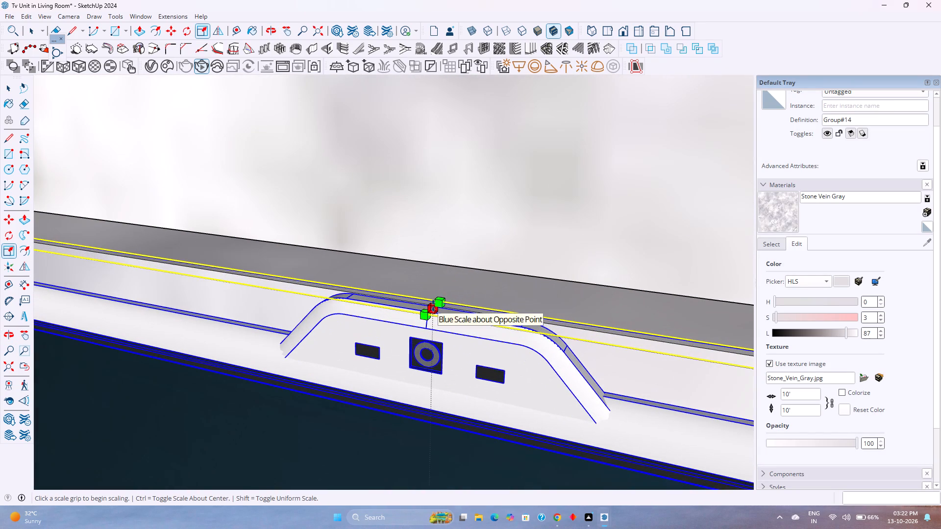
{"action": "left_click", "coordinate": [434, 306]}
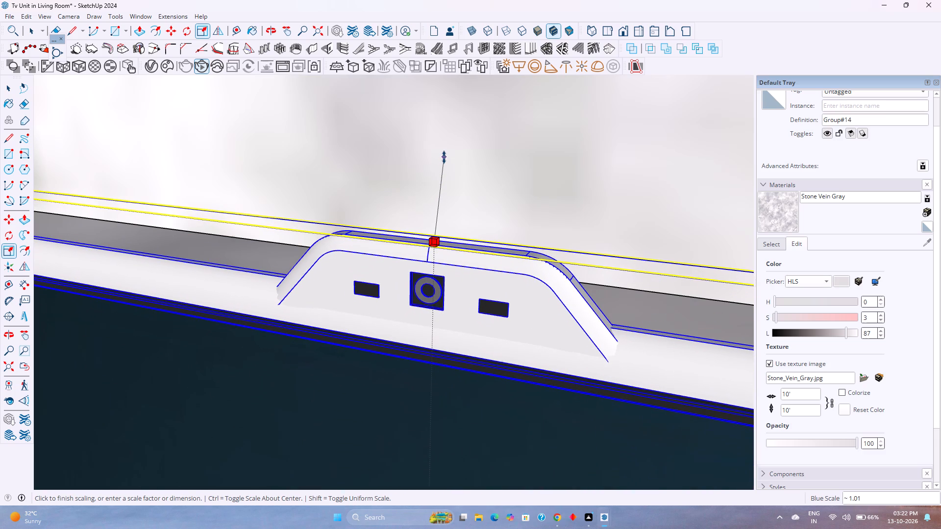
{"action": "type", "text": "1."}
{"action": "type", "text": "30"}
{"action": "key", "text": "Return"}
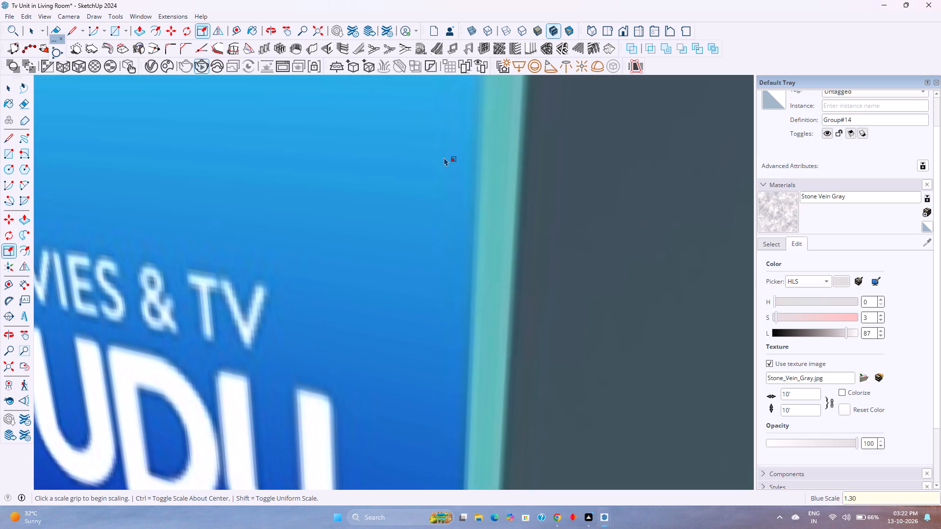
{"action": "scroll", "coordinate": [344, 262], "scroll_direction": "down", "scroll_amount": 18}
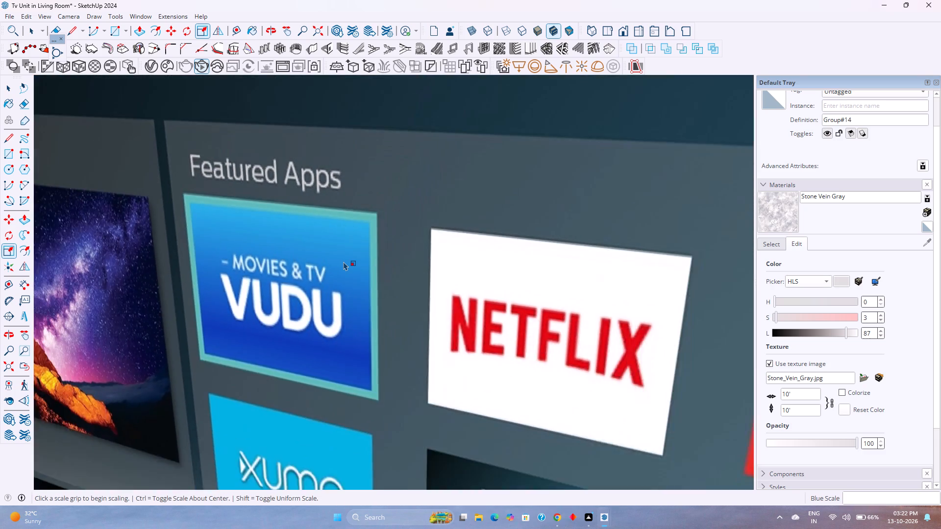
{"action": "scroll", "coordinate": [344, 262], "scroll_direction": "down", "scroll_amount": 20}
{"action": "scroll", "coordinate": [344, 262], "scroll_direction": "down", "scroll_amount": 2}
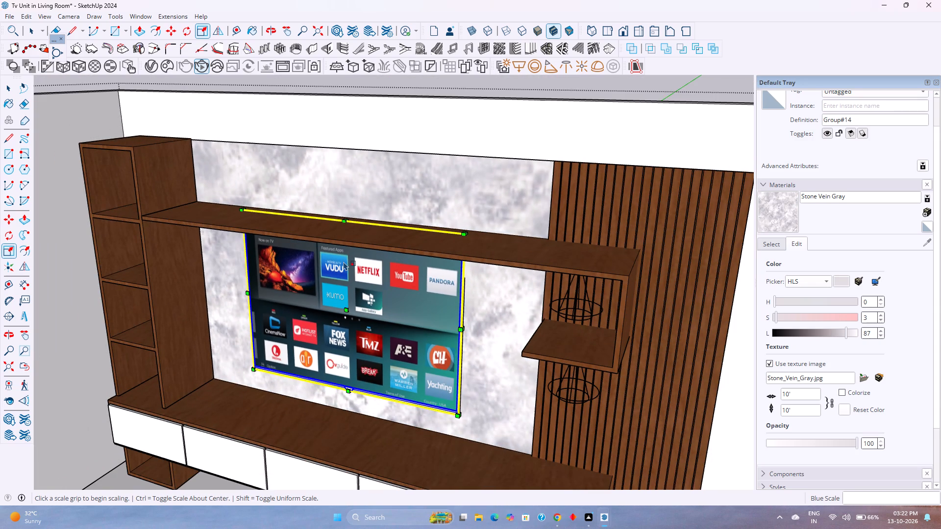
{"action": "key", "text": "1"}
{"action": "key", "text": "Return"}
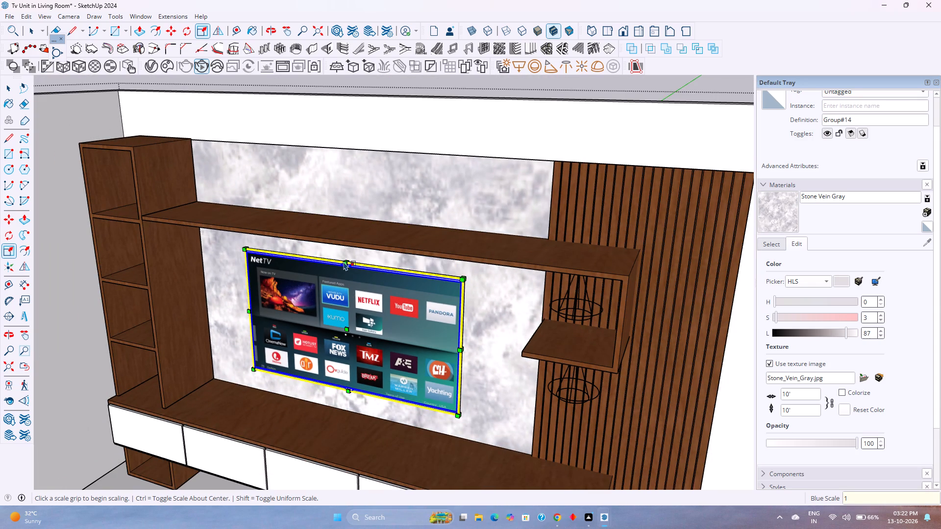
Scale the TV's height upward from its top centre by a factor of 1.030.
{"action": "scroll", "coordinate": [344, 262], "scroll_direction": "up", "scroll_amount": 20}
{"action": "scroll", "coordinate": [344, 262], "scroll_direction": "up", "scroll_amount": 1}
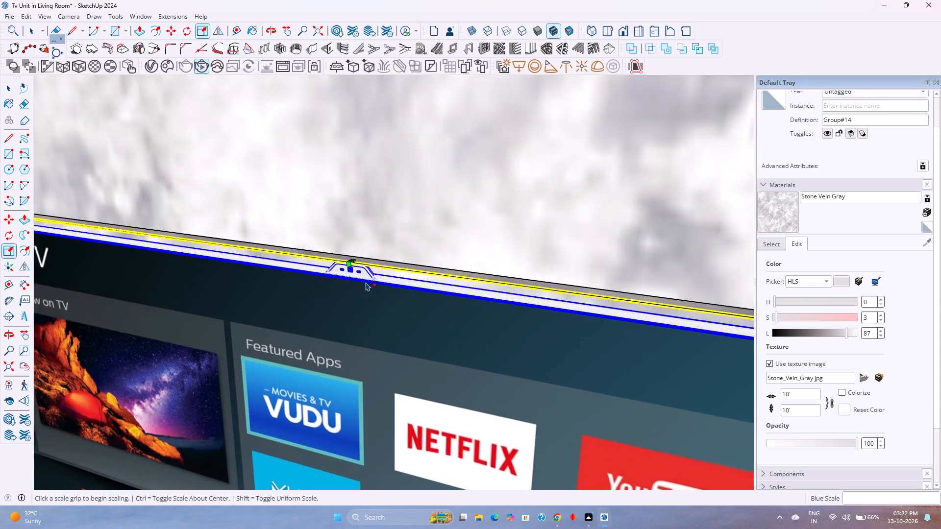
{"action": "scroll", "coordinate": [366, 282], "scroll_direction": "up", "scroll_amount": 15}
{"action": "left_click", "coordinate": [364, 265]}
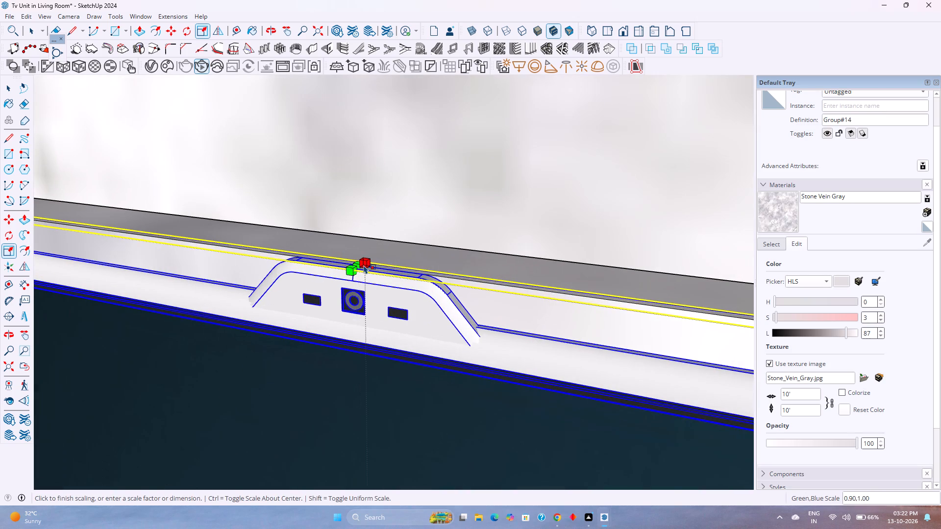
{"action": "key", "text": "Escape"}
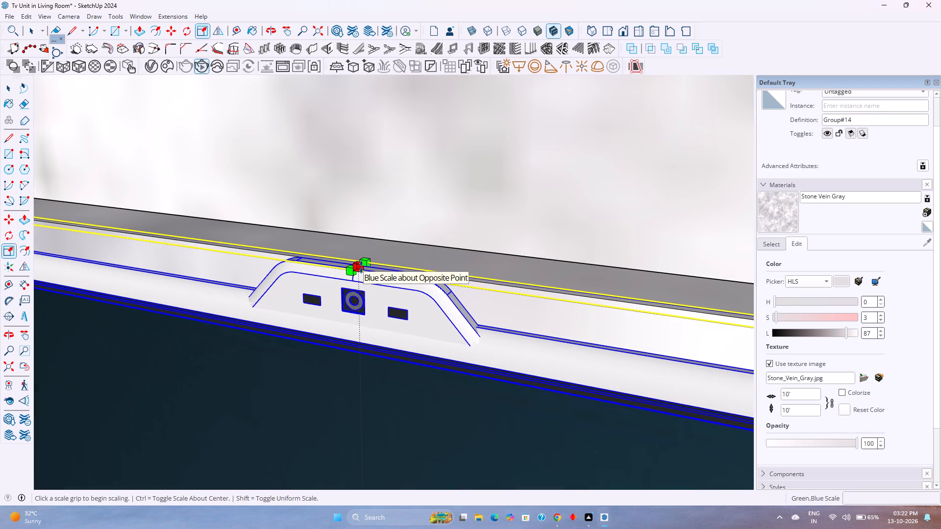
{"action": "left_click", "coordinate": [361, 267]}
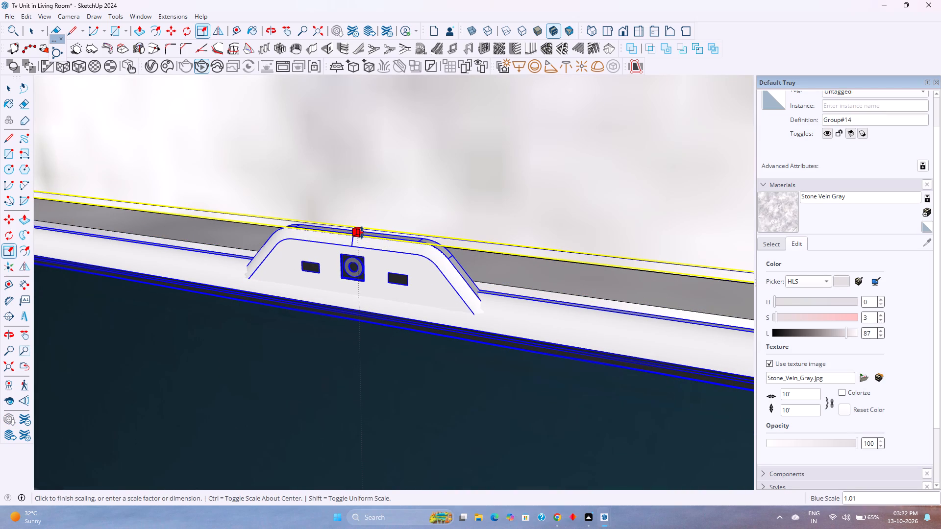
{"action": "type", "text": "1.03"}
{"action": "key", "text": "0"}
{"action": "key", "text": "Return"}
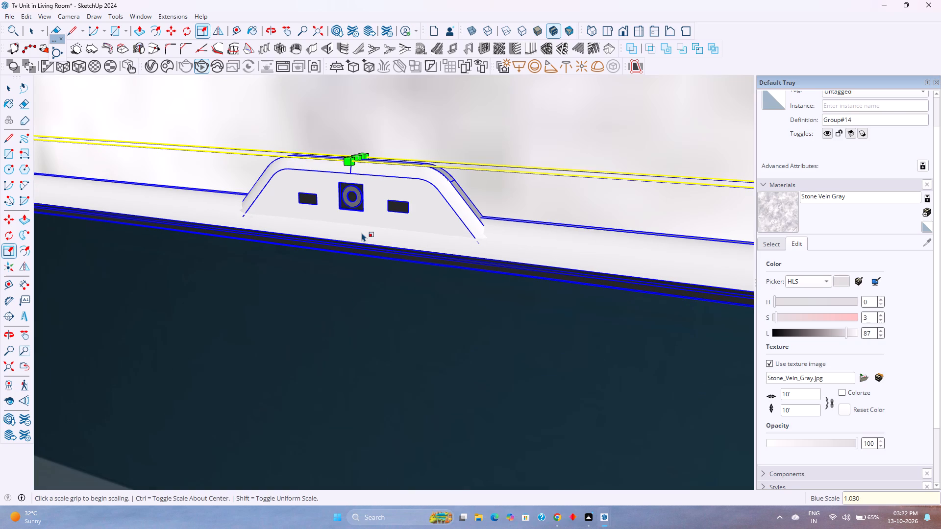
{"action": "scroll", "coordinate": [362, 233], "scroll_direction": "down", "scroll_amount": 11}
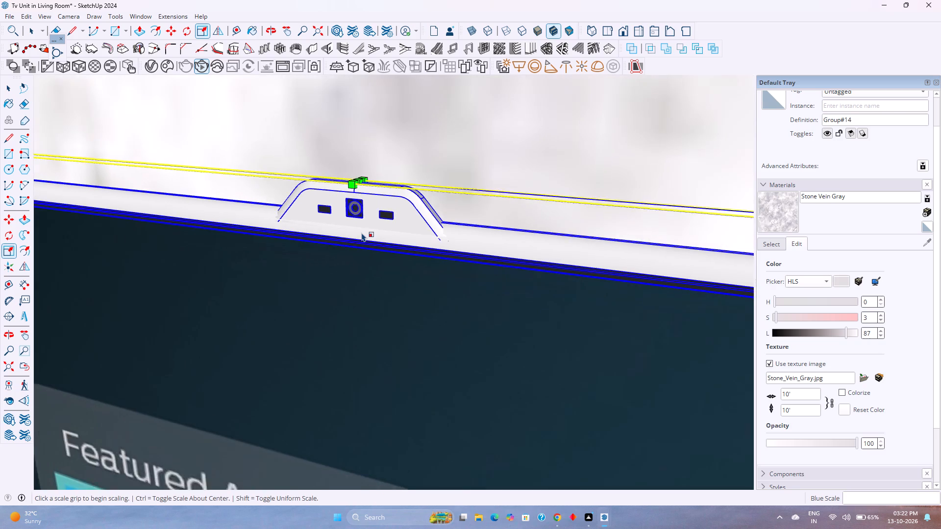
{"action": "scroll", "coordinate": [362, 233], "scroll_direction": "down", "scroll_amount": 16}
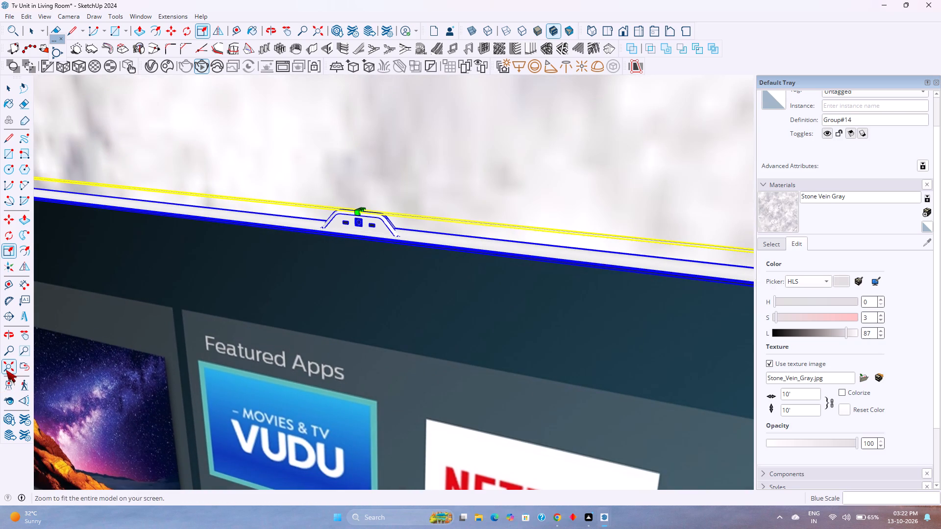
Scale the TV's height downward from its bottom centre by a factor of 1.03.
{"action": "left_click", "coordinate": [6, 370]}
{"action": "scroll", "coordinate": [443, 192], "scroll_direction": "up", "scroll_amount": 9}
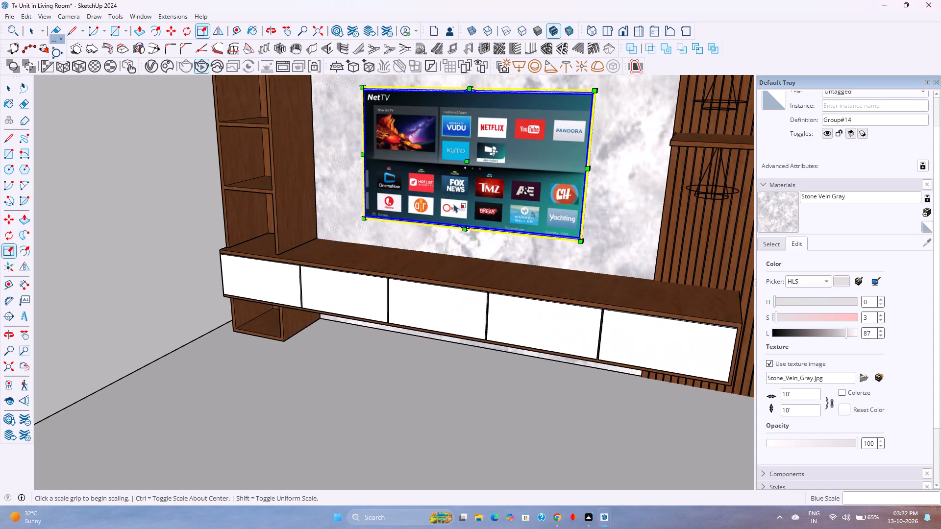
{"action": "scroll", "coordinate": [467, 246], "scroll_direction": "up", "scroll_amount": 18}
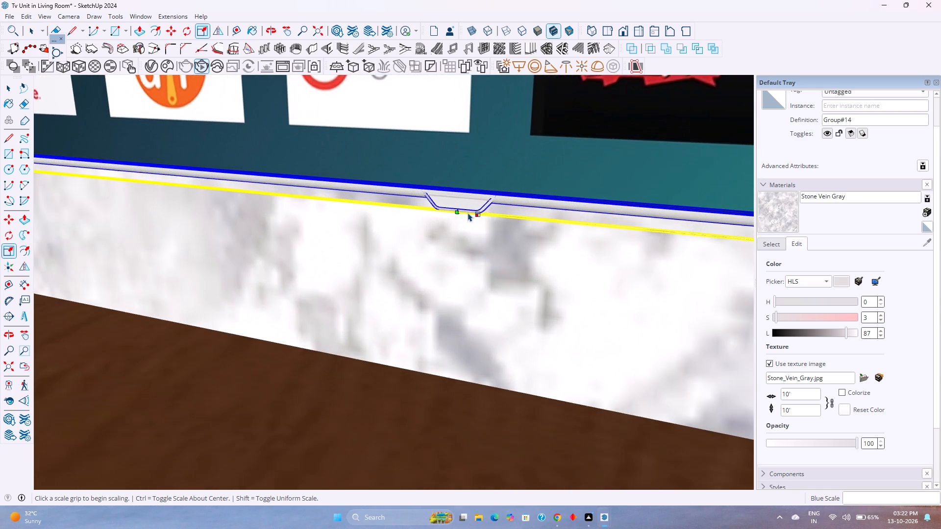
{"action": "scroll", "coordinate": [468, 213], "scroll_direction": "up", "scroll_amount": 1}
{"action": "middle_click_drag", "start_coordinate": [468, 213], "coordinate": [320, 202]}
{"action": "middle_click_drag", "start_coordinate": [318, 200], "coordinate": [323, 148]}
{"action": "scroll", "coordinate": [458, 114], "scroll_direction": "up", "scroll_amount": 2}
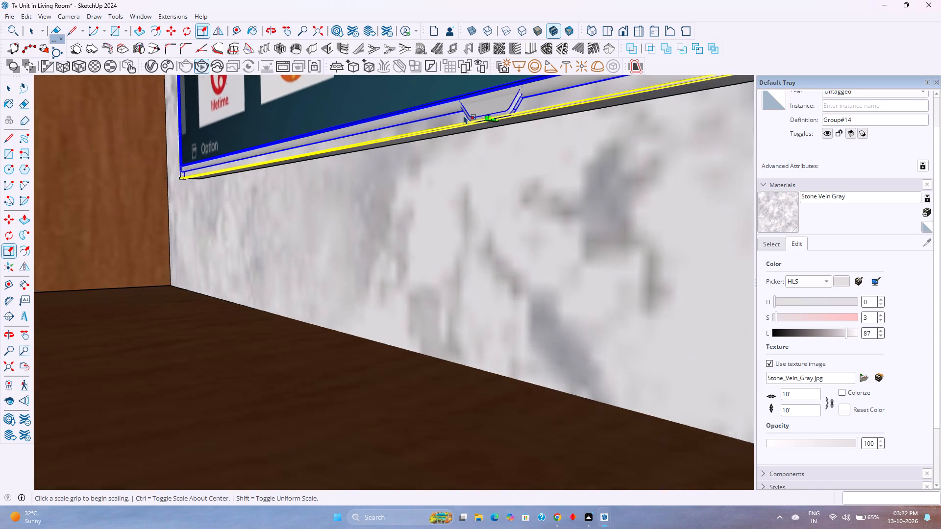
{"action": "scroll", "coordinate": [464, 115], "scroll_direction": "up", "scroll_amount": 9}
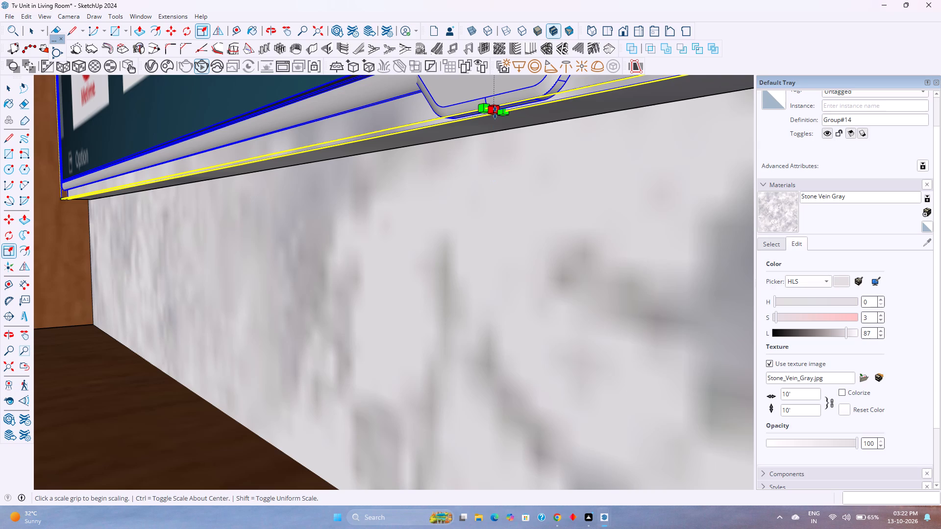
{"action": "left_click", "coordinate": [495, 113]}
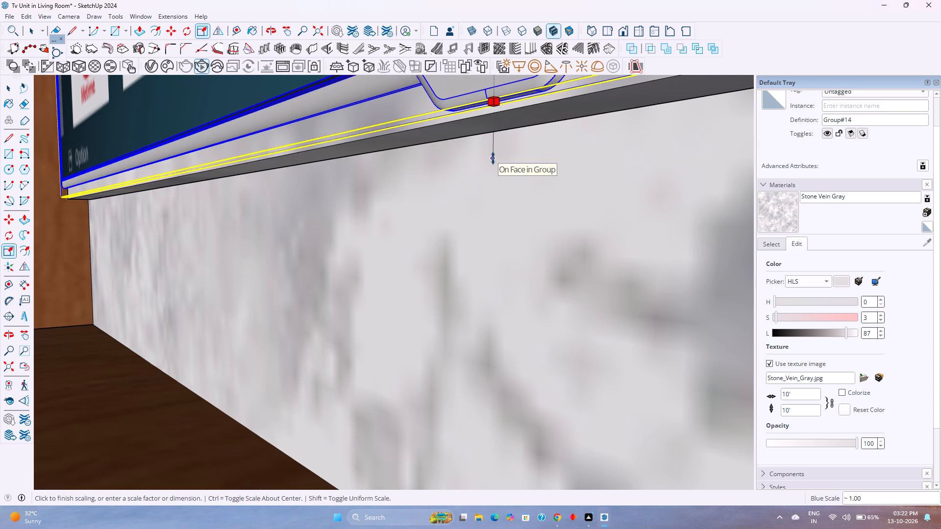
{"action": "type", "text": "1.03"}
{"action": "key", "text": "Return"}
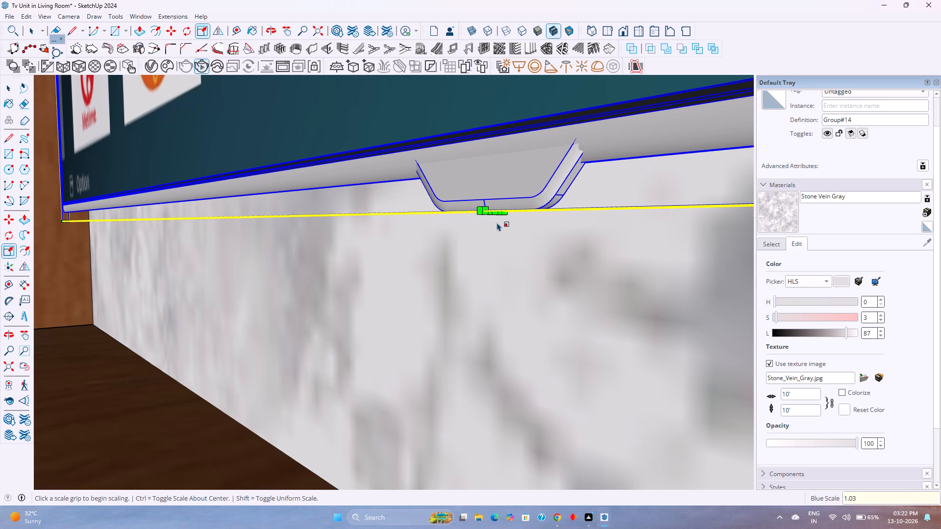
Scale the TV's width outward by a factor of 1.03 from the middle of its side facing the slatted panel.
{"action": "scroll", "coordinate": [370, 289], "scroll_direction": "down", "scroll_amount": 16}
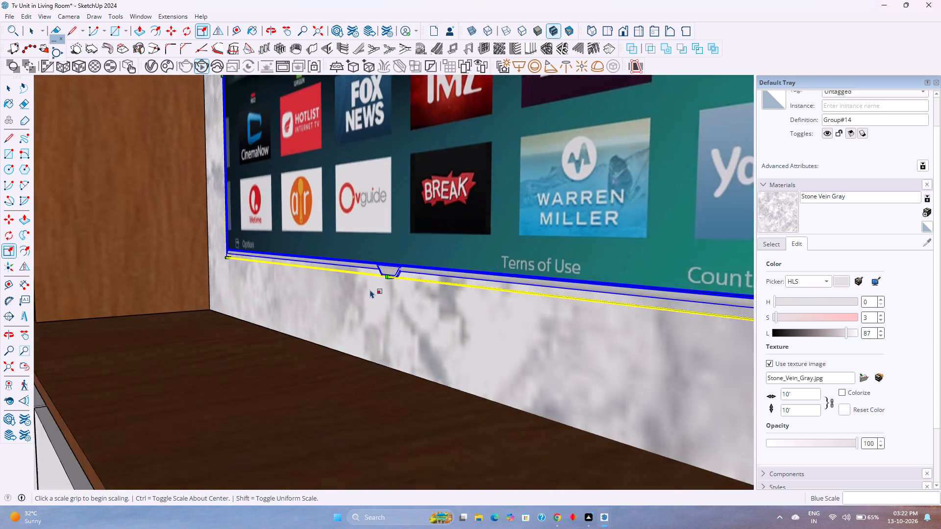
{"action": "scroll", "coordinate": [370, 289], "scroll_direction": "down", "scroll_amount": 7}
{"action": "middle_click_drag", "start_coordinate": [514, 144], "coordinate": [510, 325]}
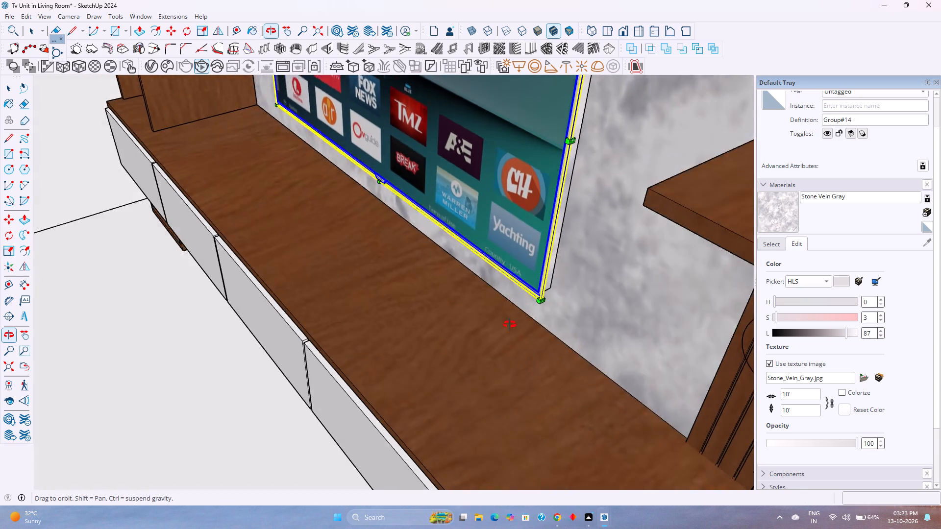
{"action": "middle_click_drag", "start_coordinate": [510, 325], "coordinate": [509, 329]}
{"action": "scroll", "coordinate": [572, 152], "scroll_direction": "up", "scroll_amount": 19}
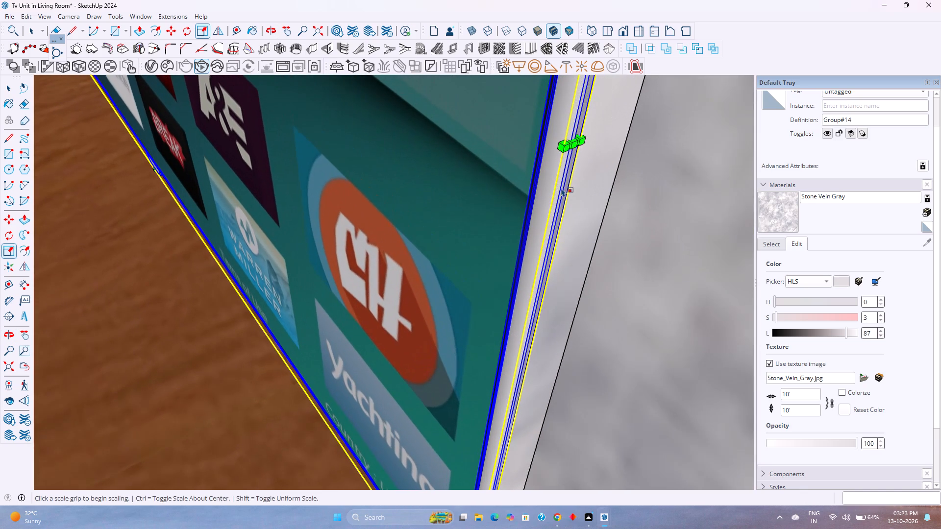
{"action": "left_click", "coordinate": [574, 143]}
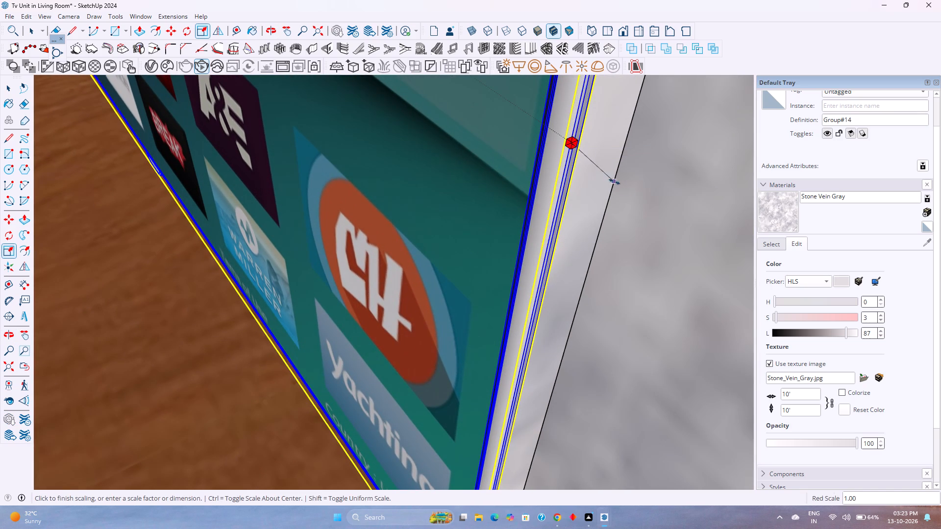
{"action": "type", "text": "10"}
{"action": "key", "text": "BackSpace"}
{"action": "type", "text": ".03"}
{"action": "key", "text": "Return"}
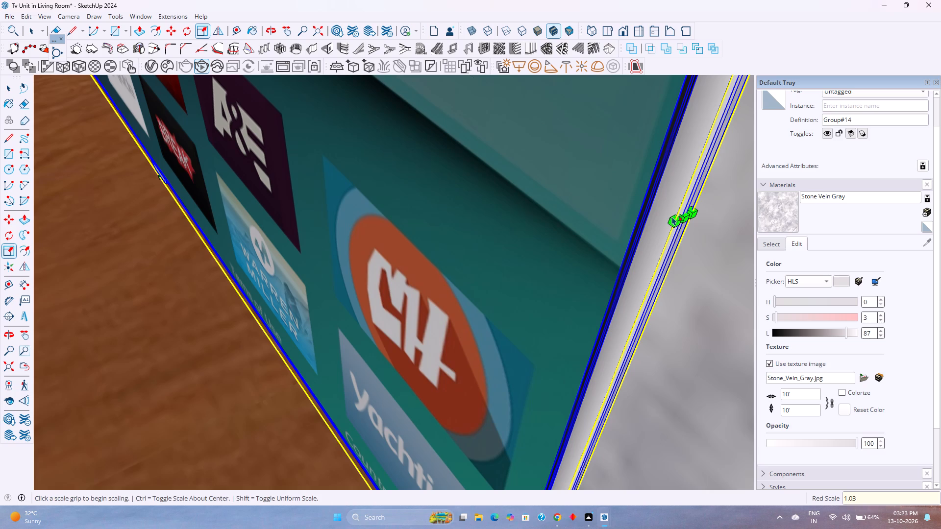
Scale the TV's width outward by a factor of 1.03 from the middle of its side facing the tall open shelves.
{"action": "scroll", "coordinate": [258, 297], "scroll_direction": "down", "scroll_amount": 7}
{"action": "middle_click_drag", "start_coordinate": [251, 303], "coordinate": [472, 274]}
{"action": "middle_click", "coordinate": [473, 274]}
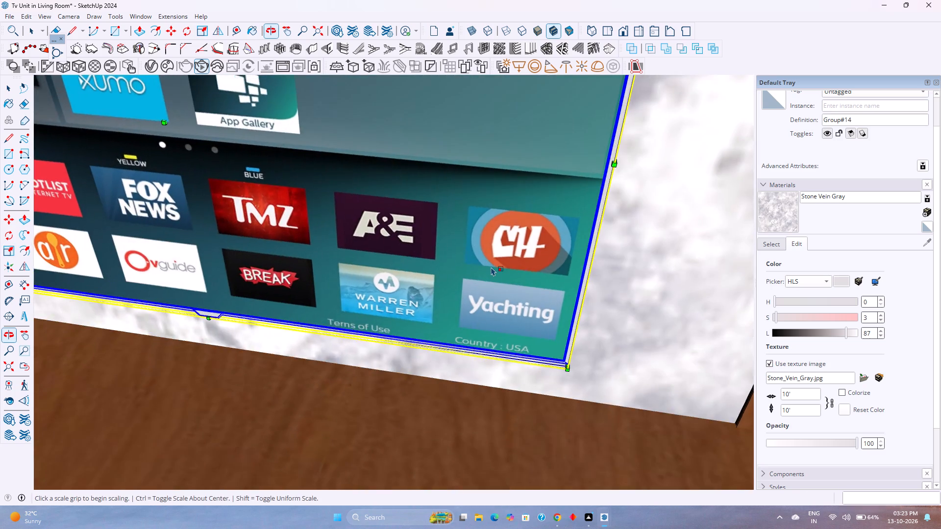
{"action": "scroll", "coordinate": [491, 267], "scroll_direction": "down", "scroll_amount": 10}
{"action": "middle_click_drag", "start_coordinate": [418, 267], "coordinate": [615, 249]}
{"action": "middle_click", "coordinate": [654, 243]}
{"action": "scroll", "coordinate": [654, 243], "scroll_direction": "down", "scroll_amount": 1}
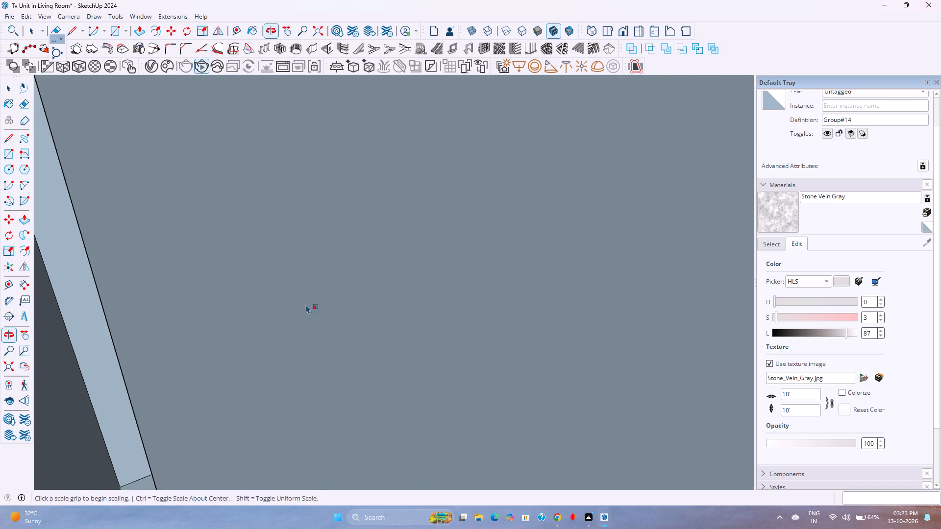
{"action": "left_click", "coordinate": [8, 372]}
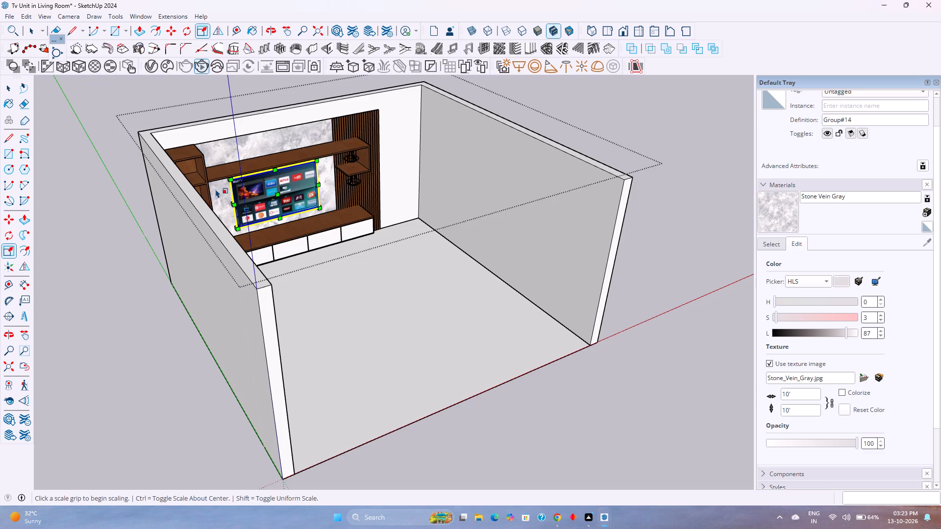
{"action": "scroll", "coordinate": [216, 190], "scroll_direction": "up", "scroll_amount": 20}
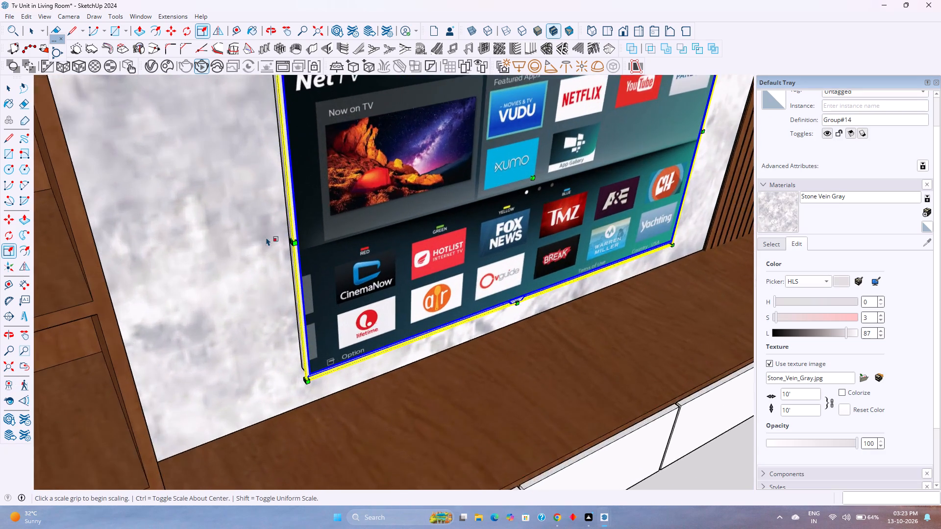
{"action": "scroll", "coordinate": [266, 237], "scroll_direction": "up", "scroll_amount": 20}
{"action": "scroll", "coordinate": [266, 237], "scroll_direction": "up", "scroll_amount": 2}
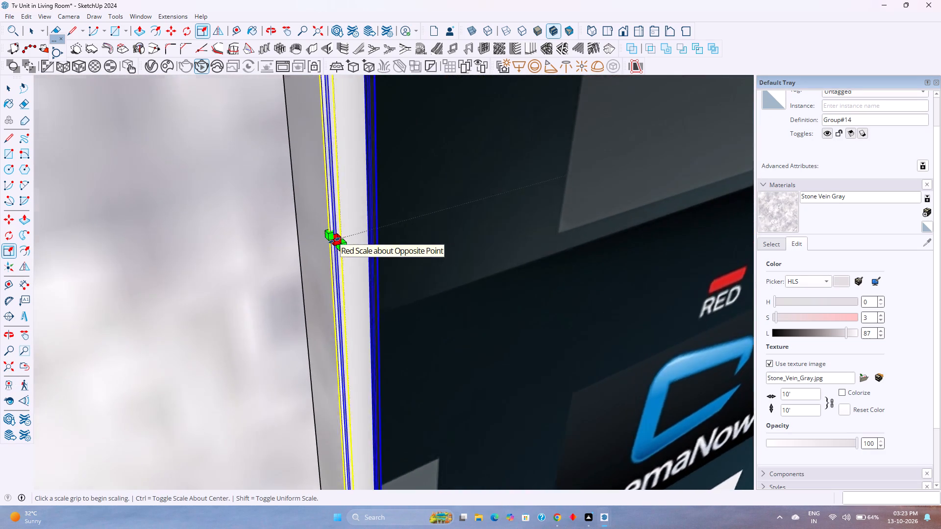
{"action": "scroll", "coordinate": [334, 240], "scroll_direction": "up", "scroll_amount": 4}
{"action": "left_click", "coordinate": [337, 240]}
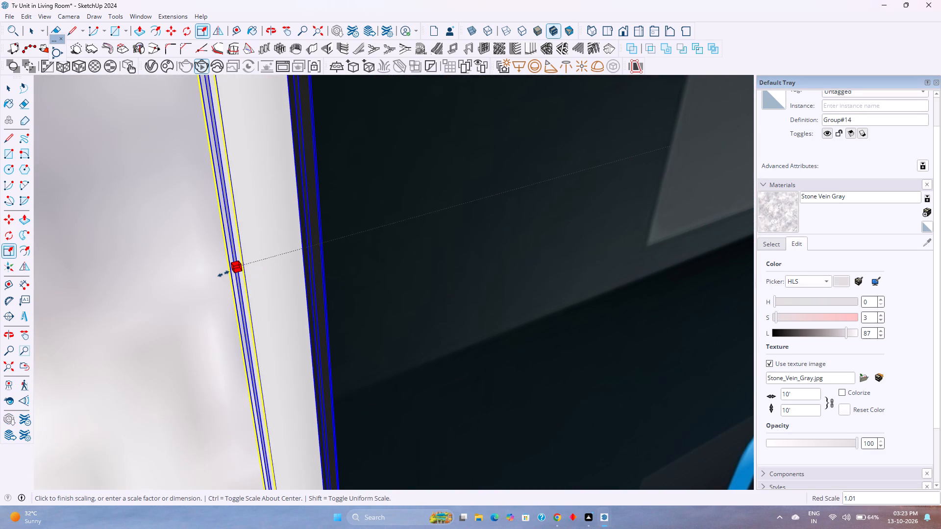
{"action": "type", "text": "1.03"}
{"action": "key", "text": "Return"}
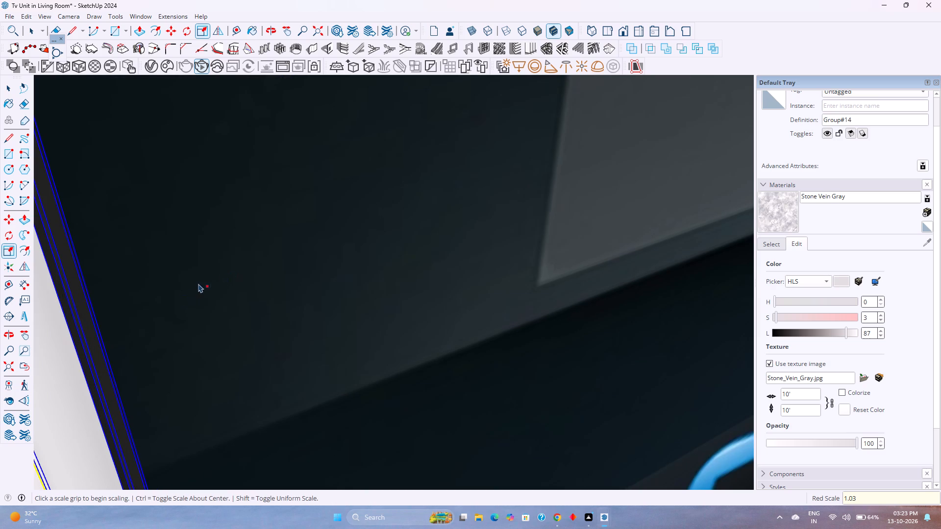
{"action": "key", "text": "space"}
Deselect the TV with the whole room in view.
{"action": "scroll", "coordinate": [200, 309], "scroll_direction": "down", "scroll_amount": 13}
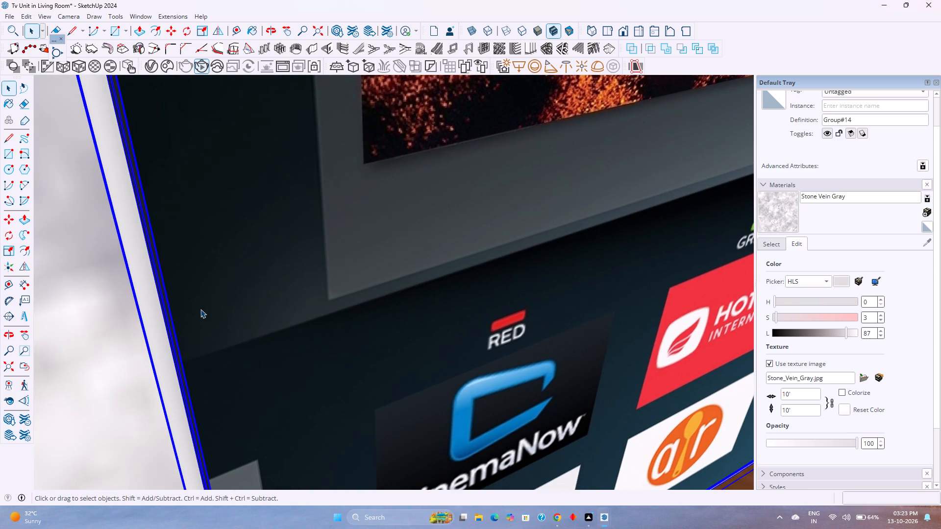
{"action": "scroll", "coordinate": [200, 309], "scroll_direction": "down", "scroll_amount": 3}
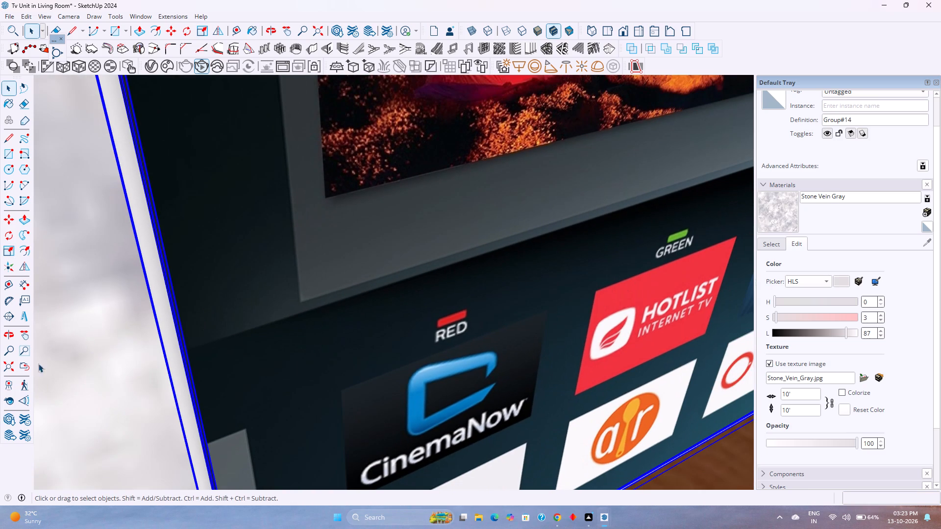
{"action": "left_click", "coordinate": [8, 368]}
{"action": "middle_click_drag", "start_coordinate": [236, 355], "coordinate": [112, 334]}
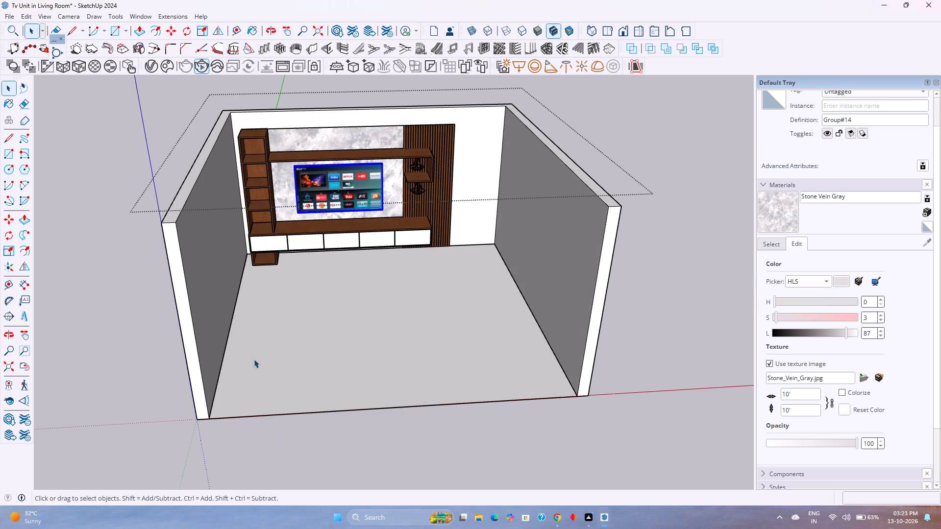
{"action": "left_click", "coordinate": [585, 422]}
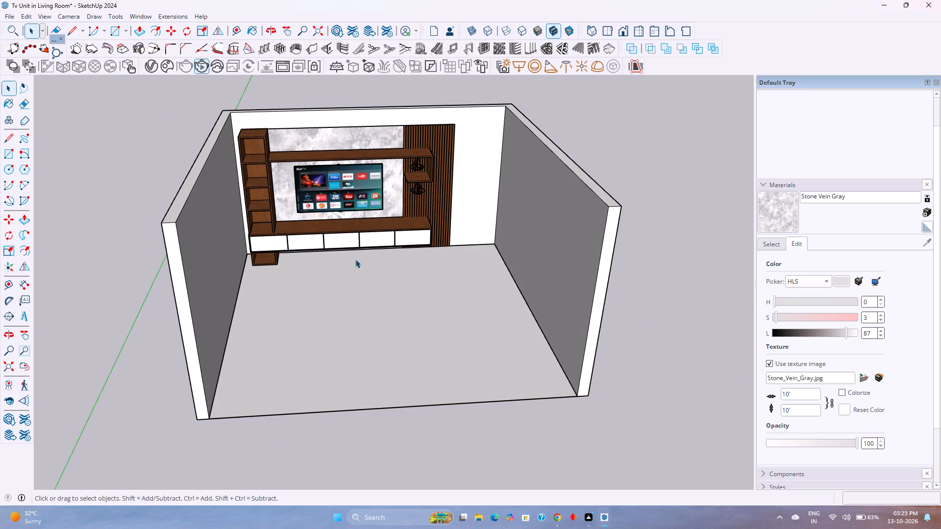
Examine the TV's size and placement on the stone back panel in relation to the shelves, drawers and slatted panel.
{"action": "scroll", "coordinate": [372, 212], "scroll_direction": "up", "scroll_amount": 2}
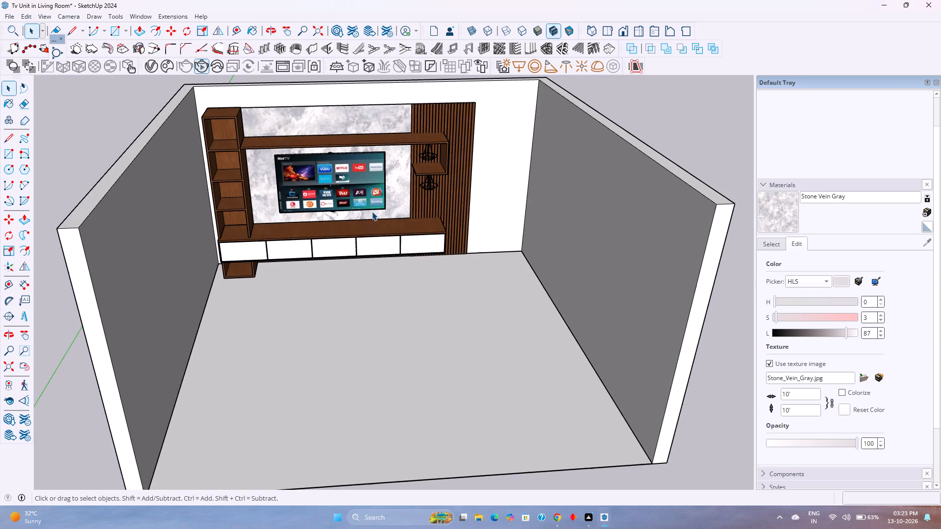
{"action": "scroll", "coordinate": [372, 212], "scroll_direction": "up", "scroll_amount": 1}
{"action": "middle_click_drag", "start_coordinate": [372, 212], "coordinate": [388, 292], "text": "shift"}
{"action": "middle_click", "coordinate": [388, 292], "text": "shift"}
{"action": "scroll", "coordinate": [388, 292], "scroll_direction": "up", "scroll_amount": 1}
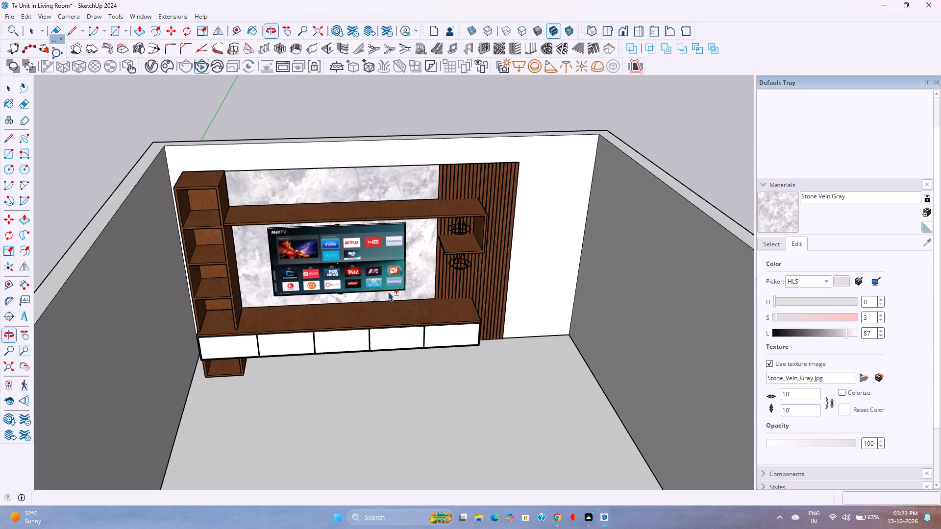
{"action": "middle_click_drag", "start_coordinate": [388, 292], "coordinate": [371, 235]}
{"action": "scroll", "coordinate": [374, 244], "scroll_direction": "up", "scroll_amount": 5}
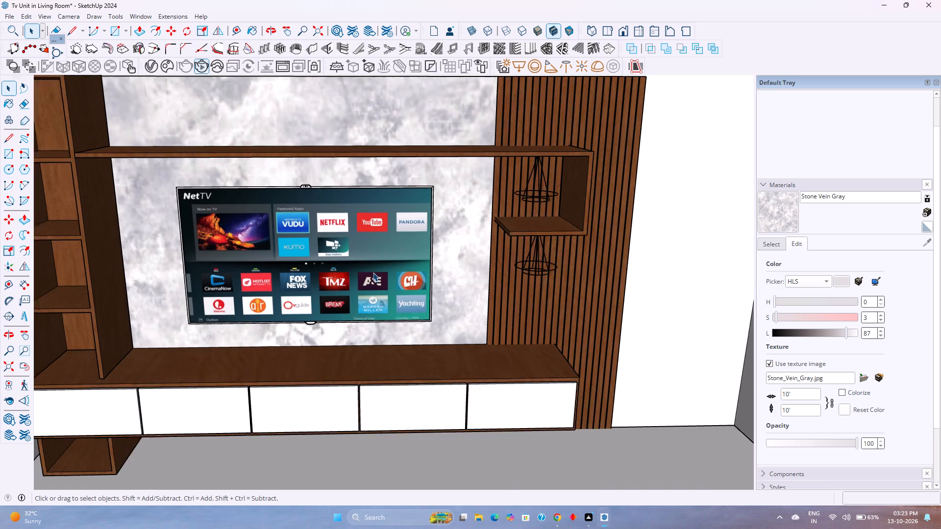
{"action": "scroll", "coordinate": [373, 272], "scroll_direction": "up", "scroll_amount": 2}
{"action": "middle_click_drag", "start_coordinate": [373, 284], "coordinate": [363, 233]}
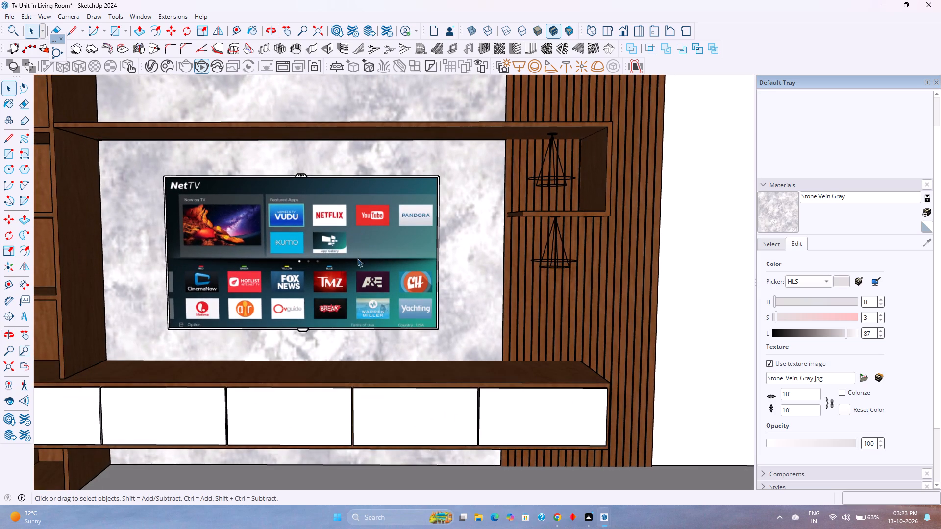
{"action": "scroll", "coordinate": [348, 293], "scroll_direction": "up", "scroll_amount": 4}
{"action": "scroll", "coordinate": [348, 293], "scroll_direction": "down", "scroll_amount": 1}
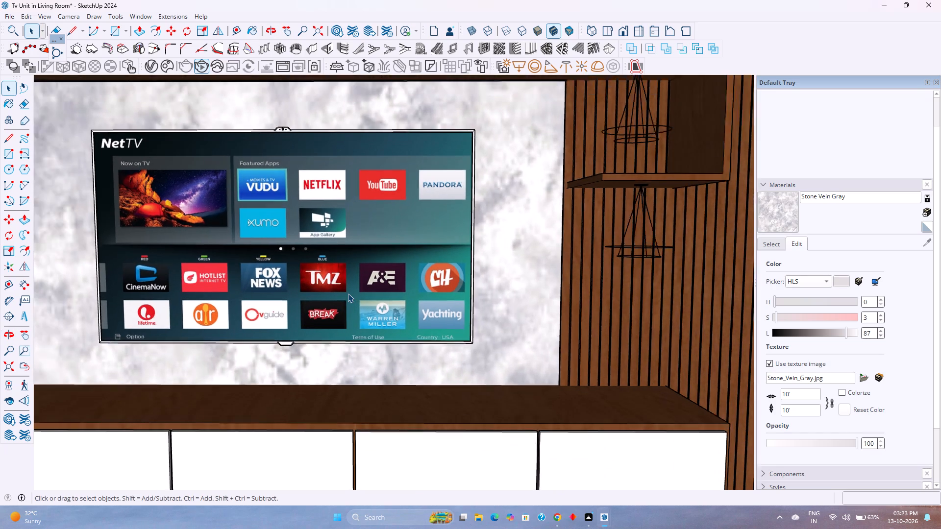
{"action": "scroll", "coordinate": [348, 293], "scroll_direction": "down", "scroll_amount": 2}
{"action": "scroll", "coordinate": [348, 293], "scroll_direction": "up", "scroll_amount": 2}
{"action": "middle_click_drag", "start_coordinate": [299, 294], "coordinate": [357, 305]}
{"action": "scroll", "coordinate": [335, 298], "scroll_direction": "down", "scroll_amount": 4}
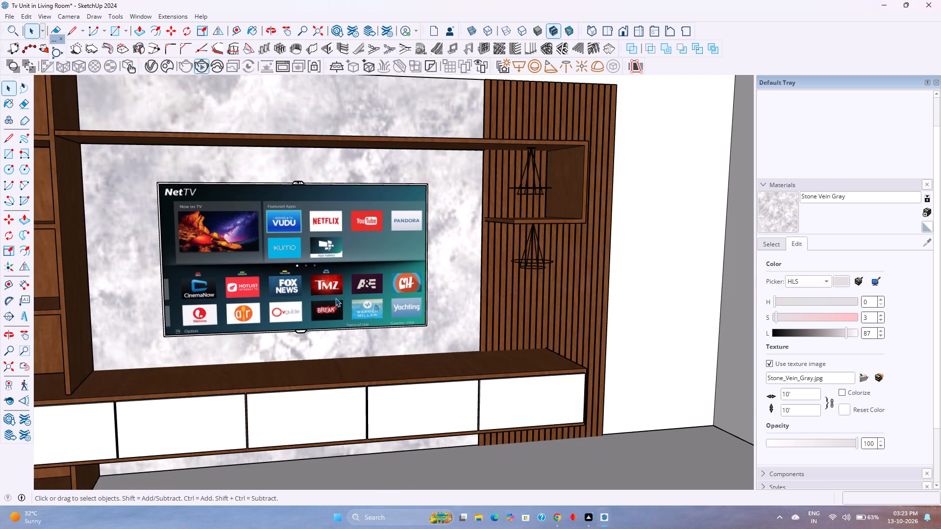
{"action": "scroll", "coordinate": [335, 298], "scroll_direction": "down", "scroll_amount": 4}
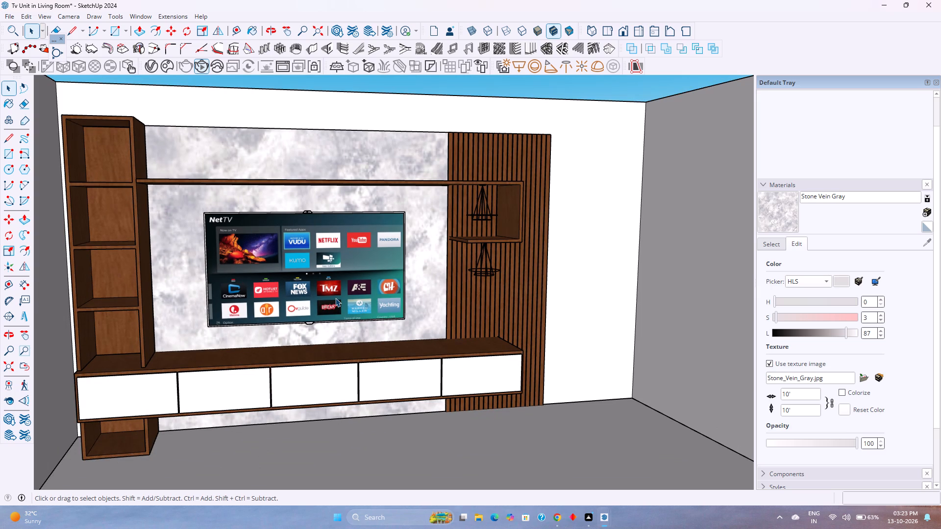
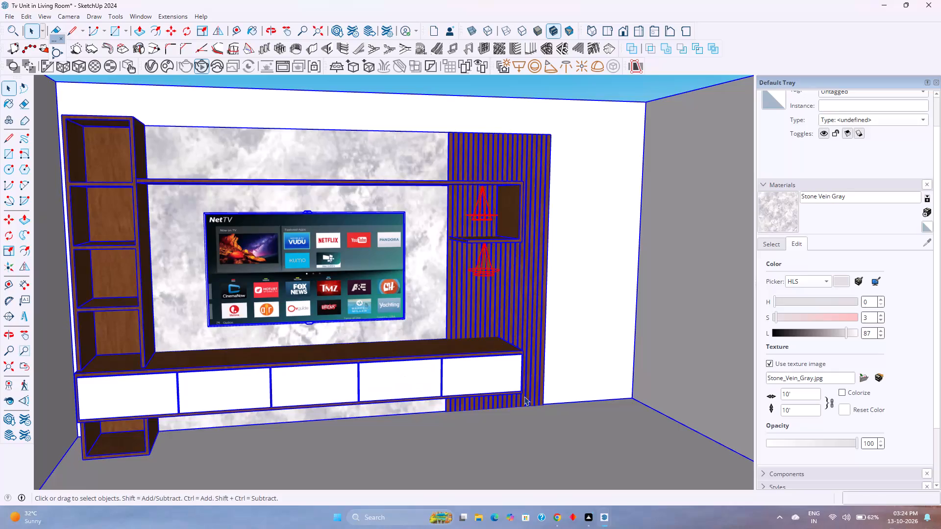
Clear the selection of the whole room and TV unit model.
{"action": "left_click", "coordinate": [619, 406]}
{"action": "double_click", "coordinate": [626, 395]}
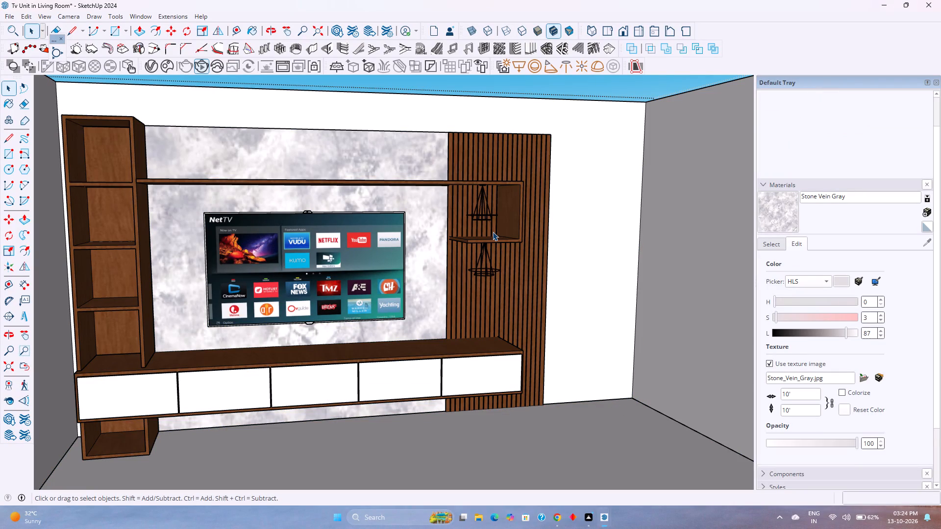
Examine the TV unit wall from several angles and distances, checking the TV, drawers, shelves and slatted panel.
{"action": "scroll", "coordinate": [305, 219], "scroll_direction": "down", "scroll_amount": 3}
{"action": "scroll", "coordinate": [182, 228], "scroll_direction": "up", "scroll_amount": 4}
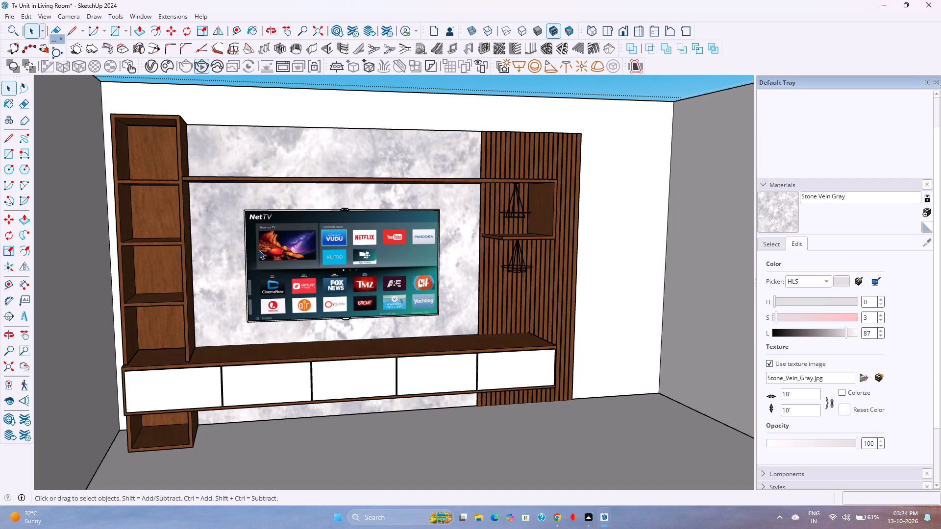
{"action": "scroll", "coordinate": [260, 252], "scroll_direction": "down", "scroll_amount": 4}
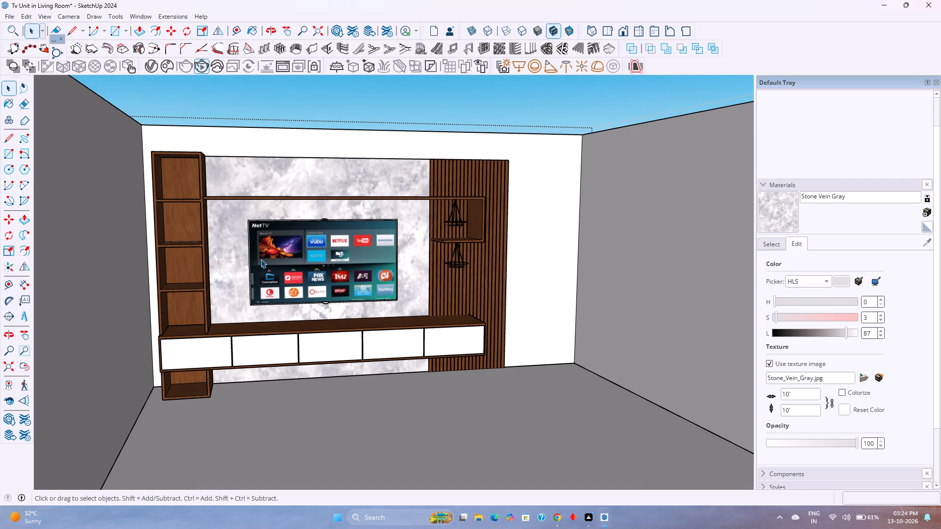
{"action": "scroll", "coordinate": [272, 262], "scroll_direction": "down", "scroll_amount": 1}
{"action": "middle_click_drag", "start_coordinate": [444, 274], "coordinate": [378, 288]}
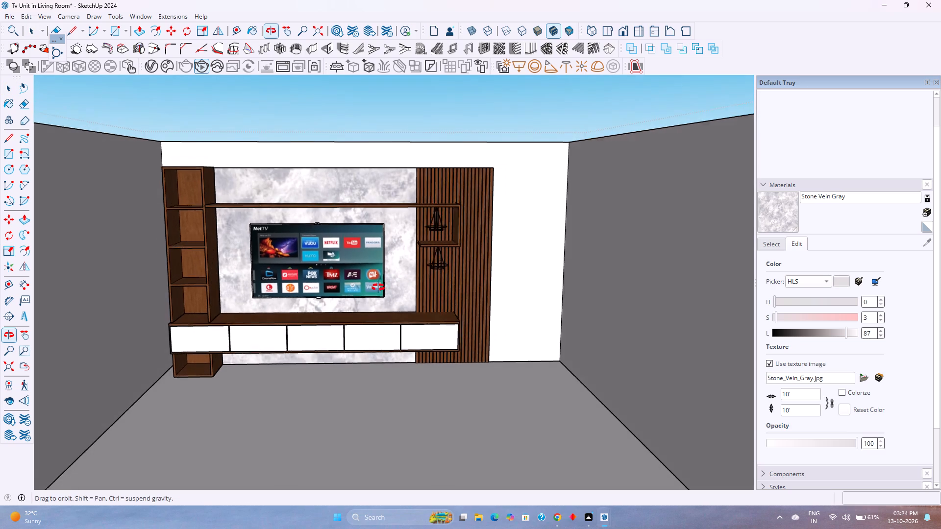
{"action": "middle_click_drag", "start_coordinate": [378, 288], "coordinate": [359, 289]}
{"action": "scroll", "coordinate": [359, 289], "scroll_direction": "down", "scroll_amount": 1}
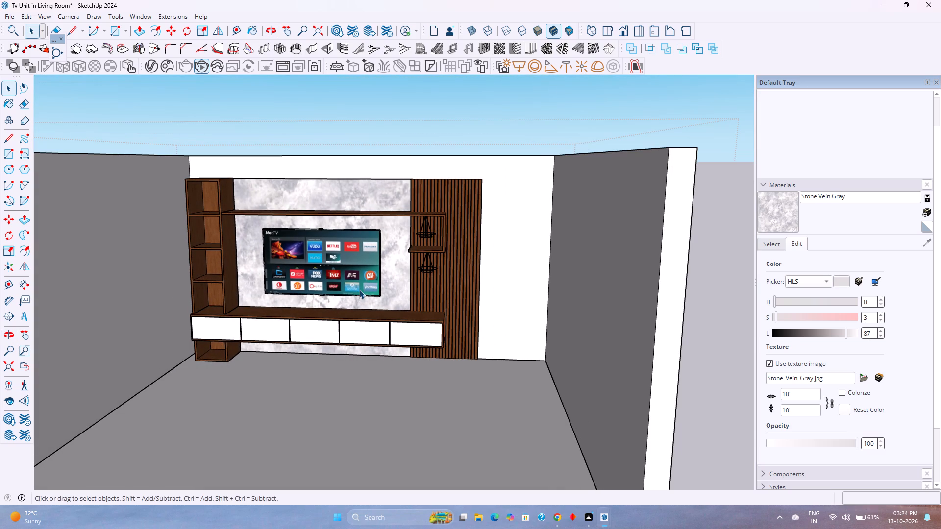
{"action": "middle_click_drag", "start_coordinate": [362, 363], "coordinate": [383, 313]}
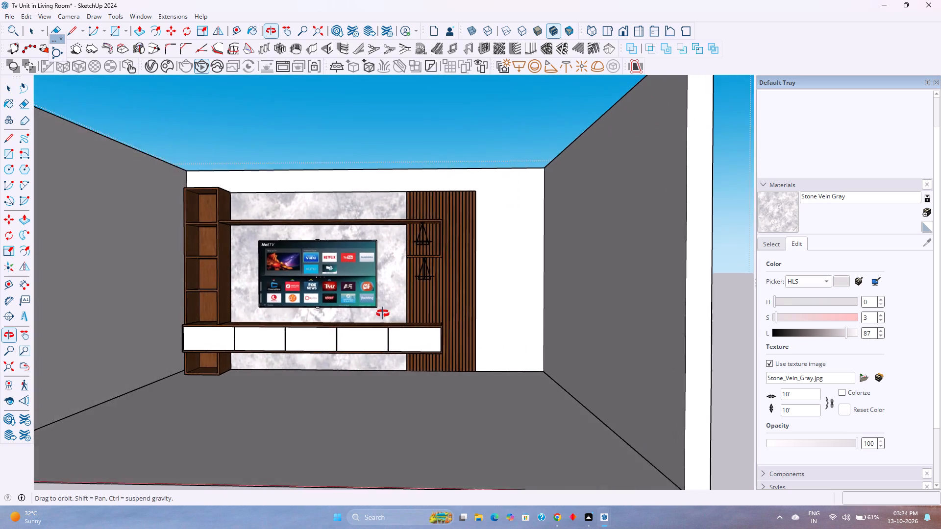
{"action": "middle_click_drag", "start_coordinate": [383, 313], "coordinate": [389, 310]}
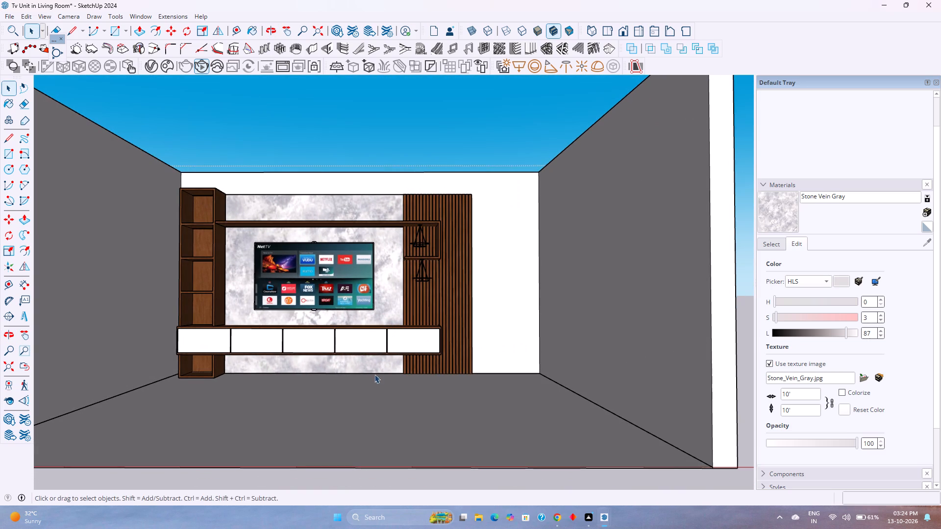
{"action": "scroll", "coordinate": [373, 382], "scroll_direction": "up", "scroll_amount": 4}
{"action": "scroll", "coordinate": [322, 357], "scroll_direction": "up", "scroll_amount": 2}
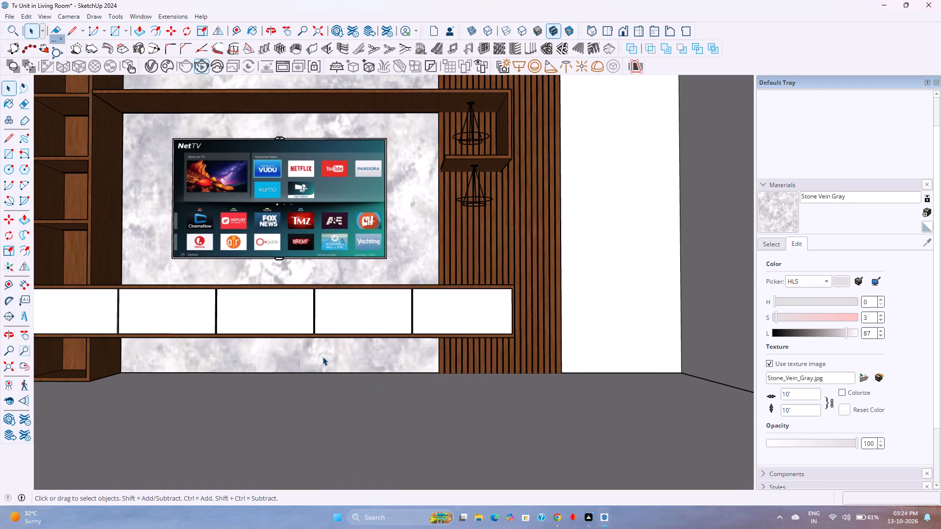
{"action": "middle_click_drag", "start_coordinate": [322, 357], "coordinate": [289, 449]}
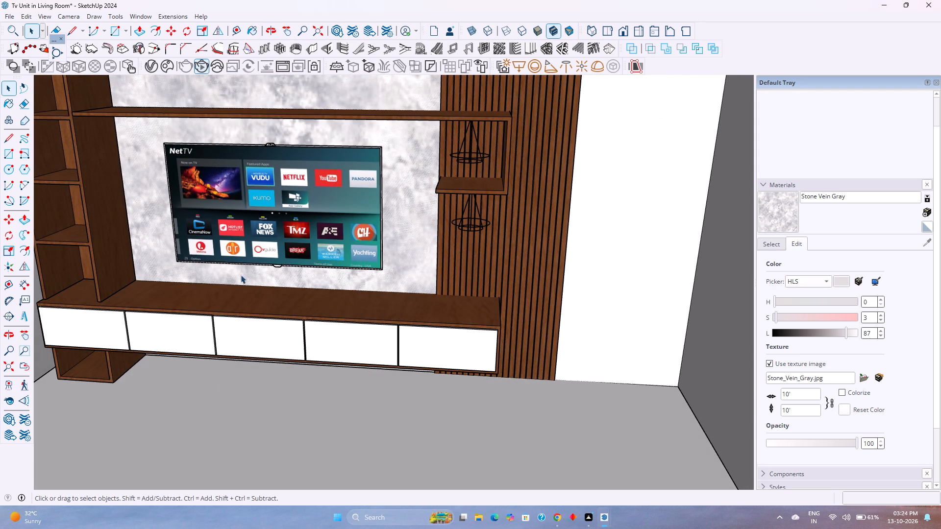
{"action": "scroll", "coordinate": [421, 319], "scroll_direction": "down", "scroll_amount": 6}
{"action": "middle_click_drag", "start_coordinate": [418, 351], "coordinate": [443, 306]}
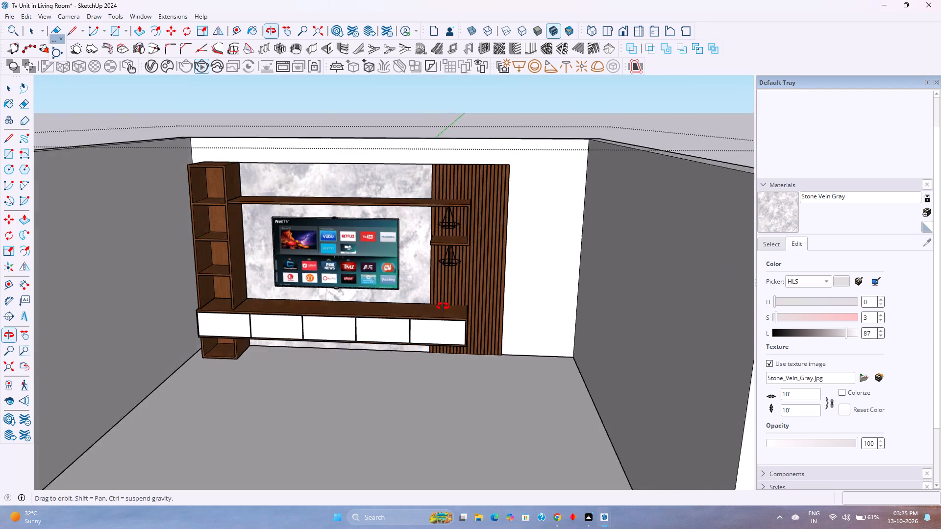
{"action": "middle_click_drag", "start_coordinate": [443, 306], "coordinate": [449, 298]}
Frame the TV unit in the Front view and restart the V-Ray interactive render.
{"action": "left_click", "coordinate": [619, 31]}
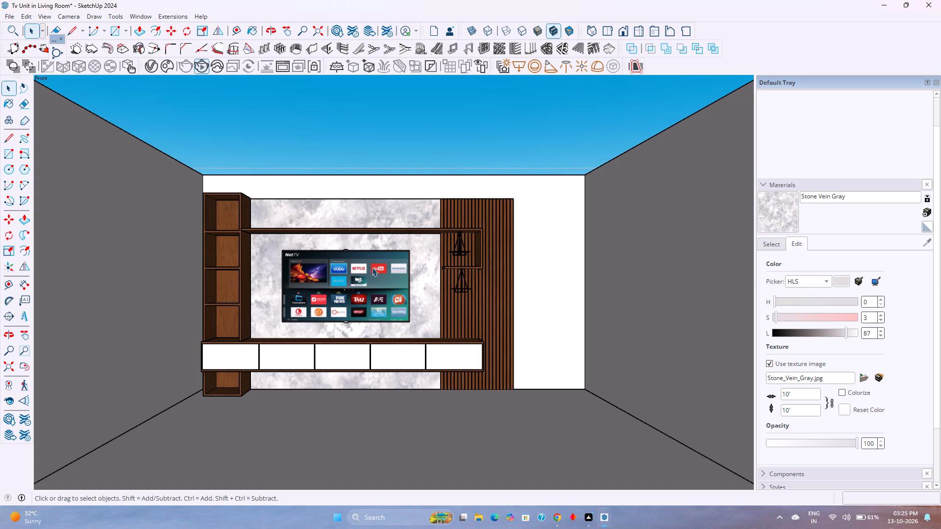
{"action": "scroll", "coordinate": [348, 325], "scroll_direction": "up", "scroll_amount": 5}
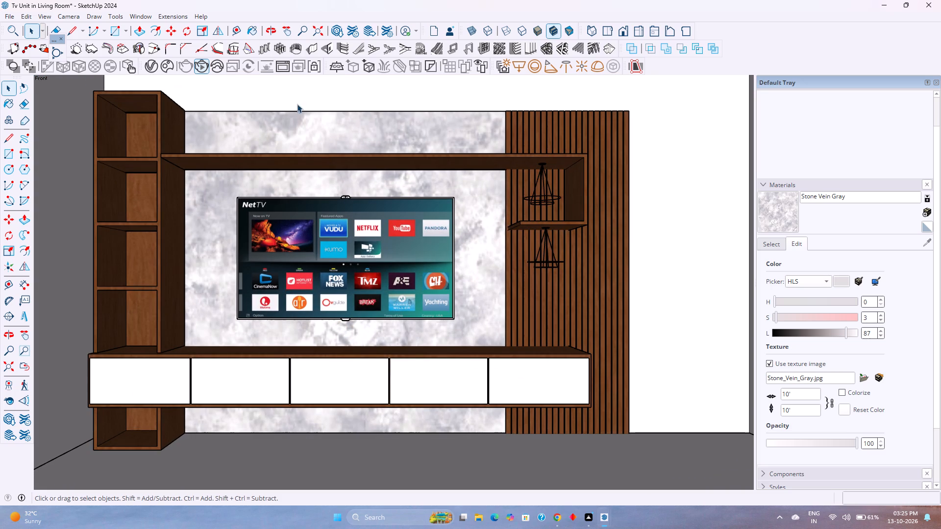
{"action": "left_click", "coordinate": [202, 67]}
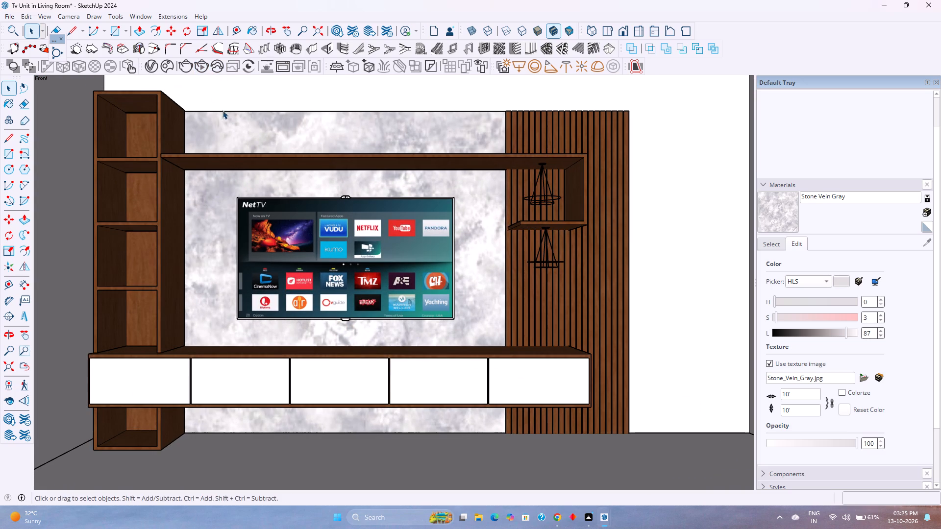
{"action": "left_click", "coordinate": [205, 68]}
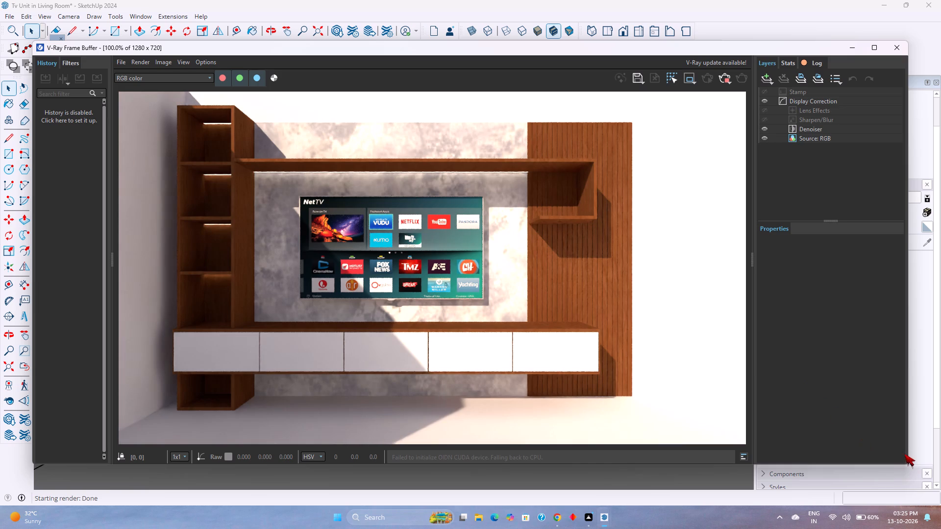
Shrink the V-Ray Frame Buffer around the render at 50% zoom and move it clear of the V-Ray toolbar.
{"action": "left_click_drag", "start_coordinate": [910, 461], "coordinate": [625, 453]}
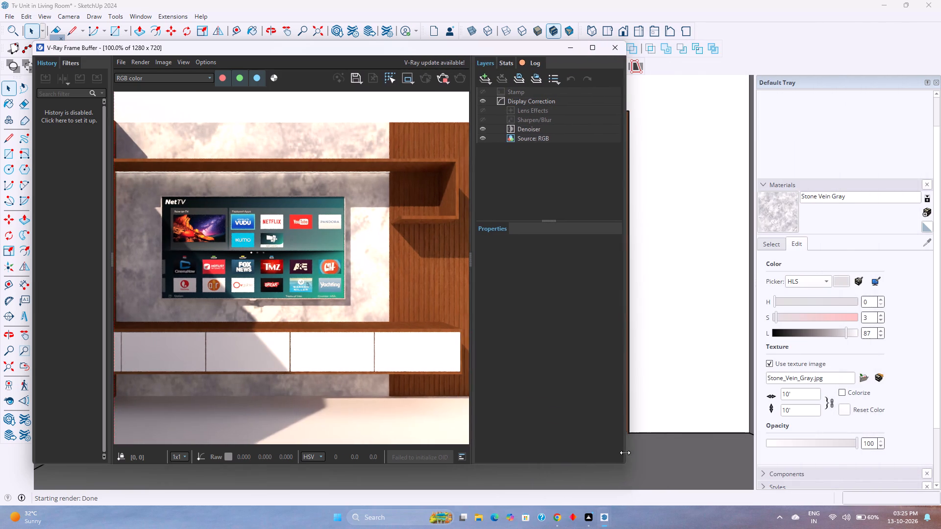
{"action": "left_click_drag", "start_coordinate": [625, 453], "coordinate": [624, 453]}
{"action": "scroll", "coordinate": [306, 364], "scroll_direction": "down", "scroll_amount": 2}
{"action": "scroll", "coordinate": [306, 364], "scroll_direction": "up", "scroll_amount": 1}
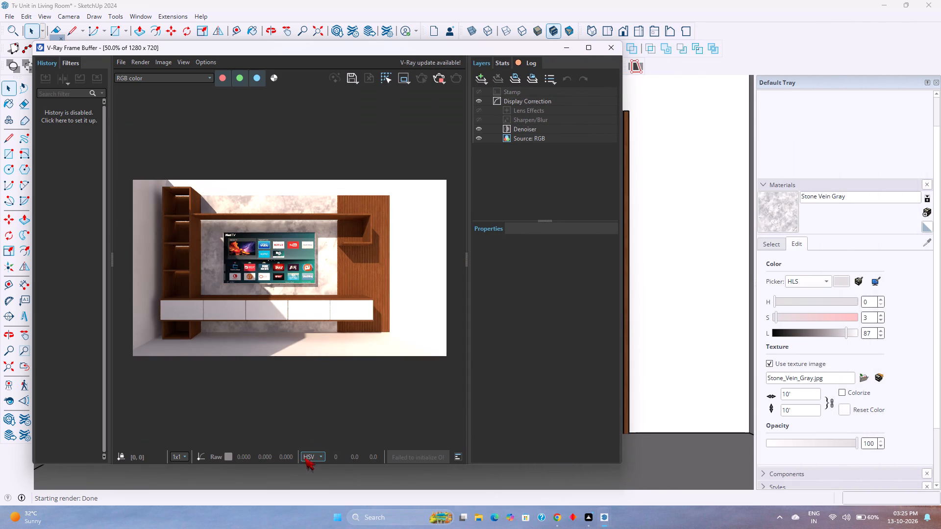
{"action": "left_click_drag", "start_coordinate": [321, 464], "coordinate": [319, 407]}
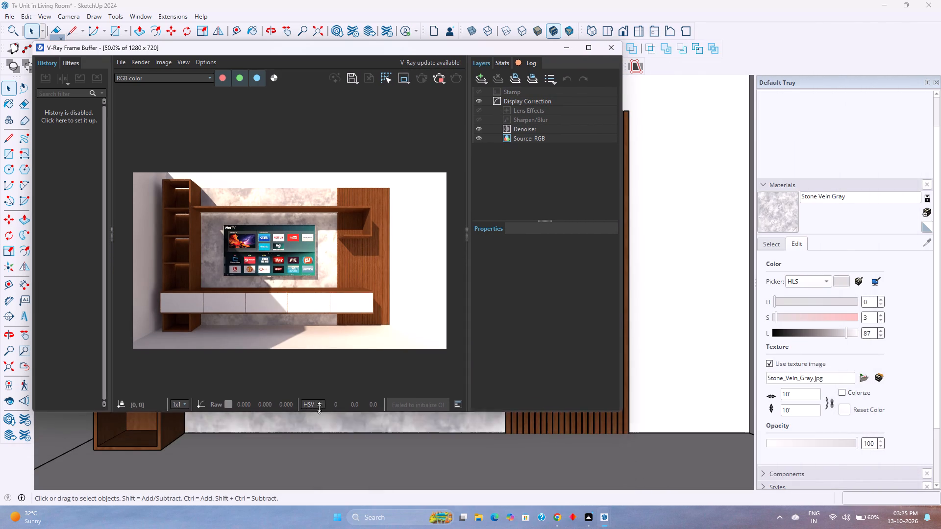
{"action": "left_click_drag", "start_coordinate": [319, 407], "coordinate": [312, 354]}
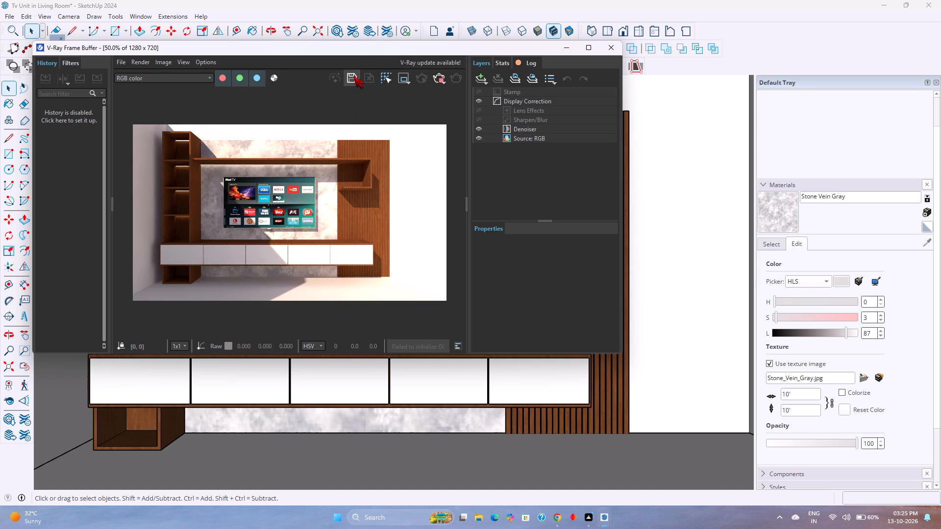
{"action": "left_click_drag", "start_coordinate": [350, 45], "coordinate": [347, 120]}
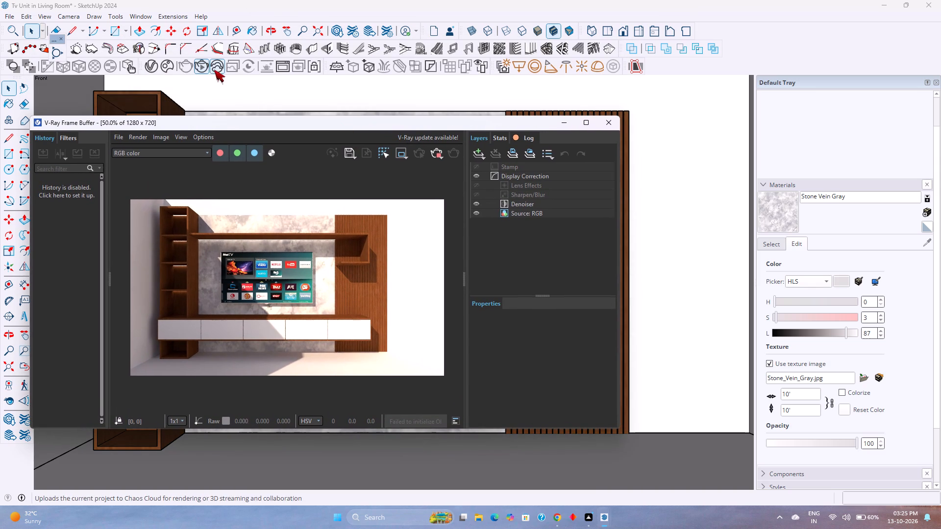
In the V-Ray Asset Editor, set the emissive intensity of the TV Unit shelves Lights material to 10.
{"action": "left_click", "coordinate": [152, 72]}
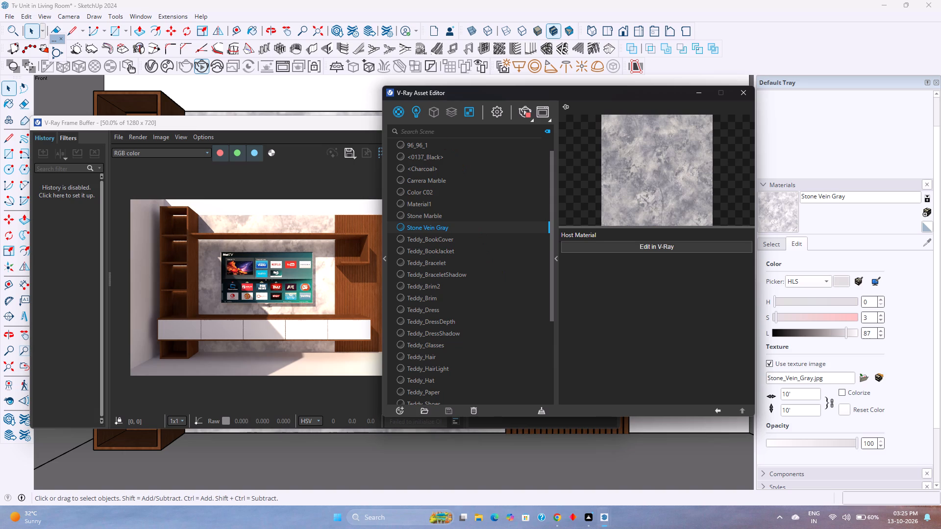
{"action": "scroll", "coordinate": [452, 296], "scroll_direction": "down", "scroll_amount": 6}
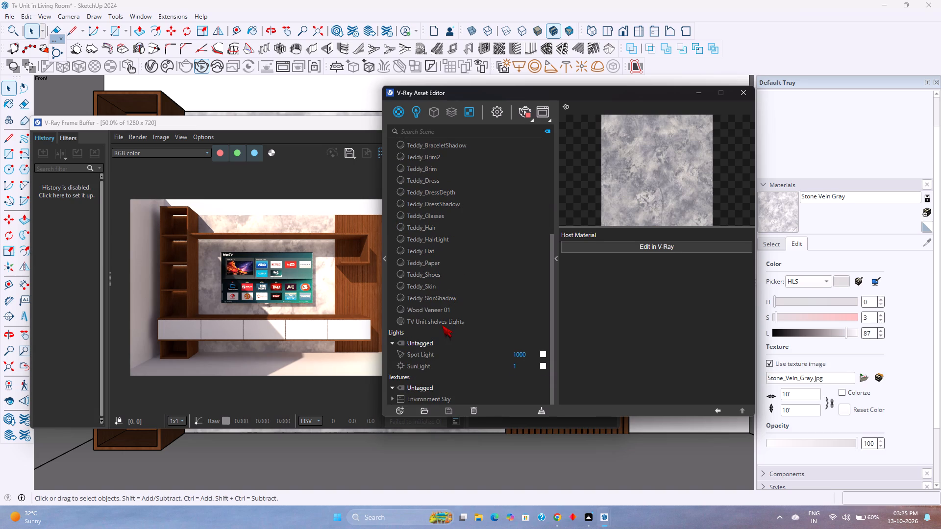
{"action": "left_click", "coordinate": [442, 325]}
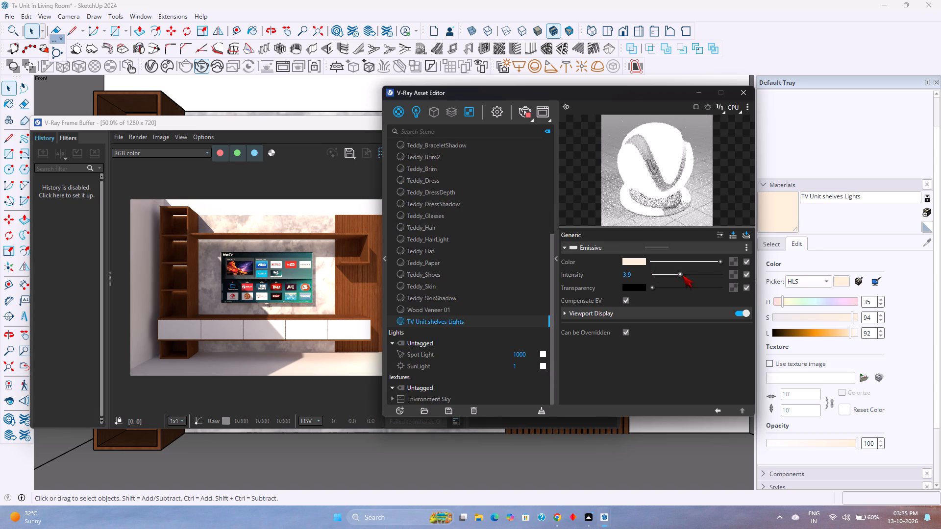
{"action": "left_click_drag", "start_coordinate": [683, 275], "coordinate": [750, 275]}
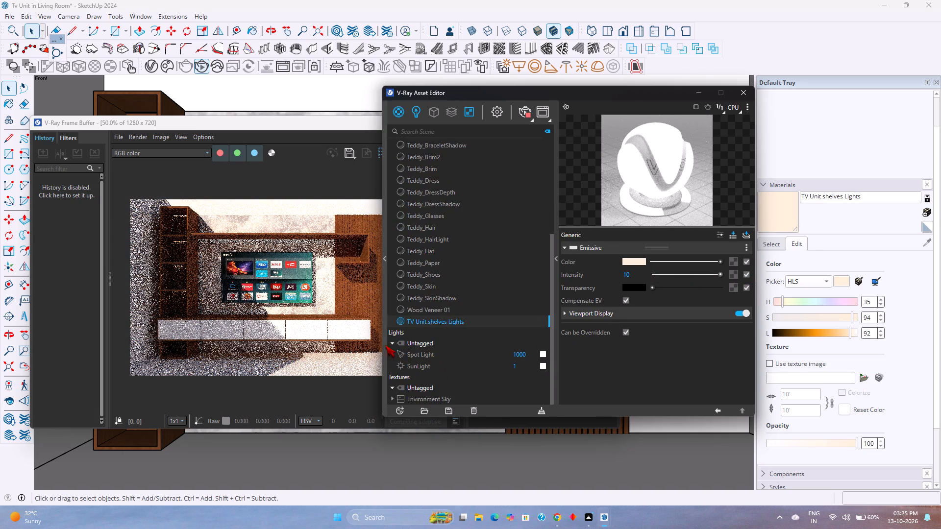
Change the Spot Light's intensity units to Radiant power (W).
{"action": "left_click", "coordinate": [418, 112]}
{"action": "left_click", "coordinate": [439, 165]}
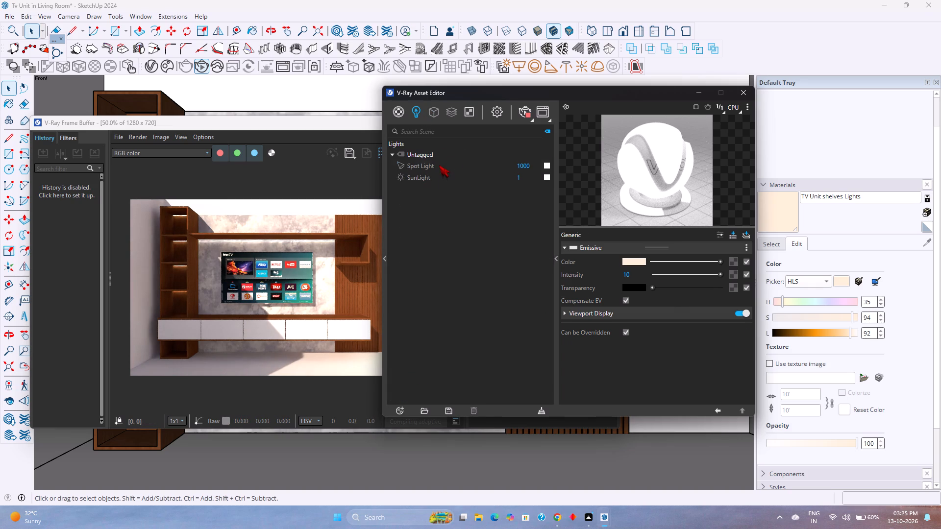
{"action": "left_click", "coordinate": [653, 291]}
{"action": "left_click", "coordinate": [648, 286]}
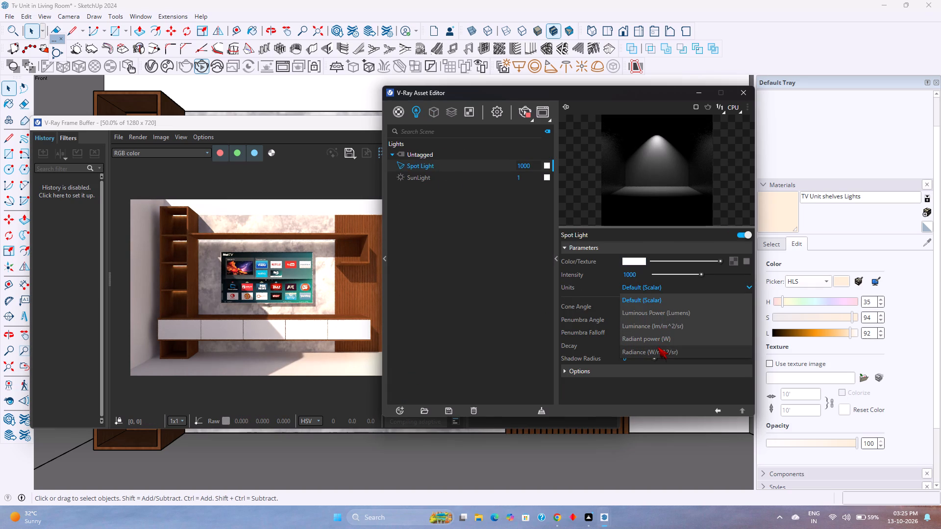
{"action": "left_click", "coordinate": [658, 344]}
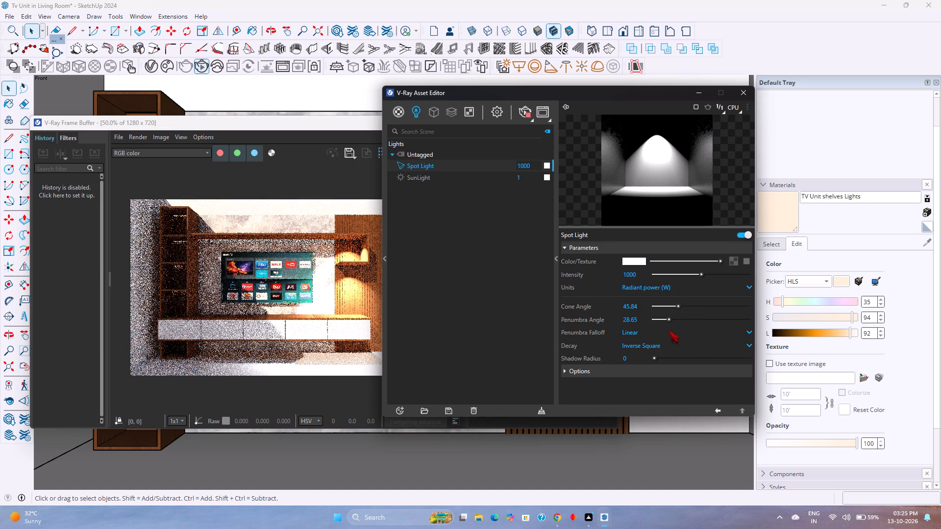
Set the Spot Light's penumbra falloff to Smooth Cubic and its decay to Inverse Cube.
{"action": "left_click", "coordinate": [664, 334]}
{"action": "left_click", "coordinate": [649, 359]}
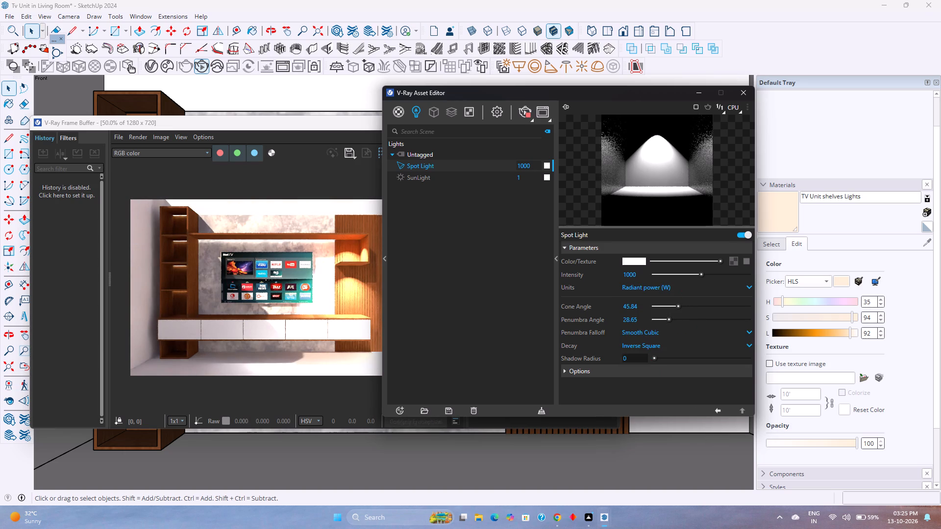
{"action": "left_click", "coordinate": [651, 346]}
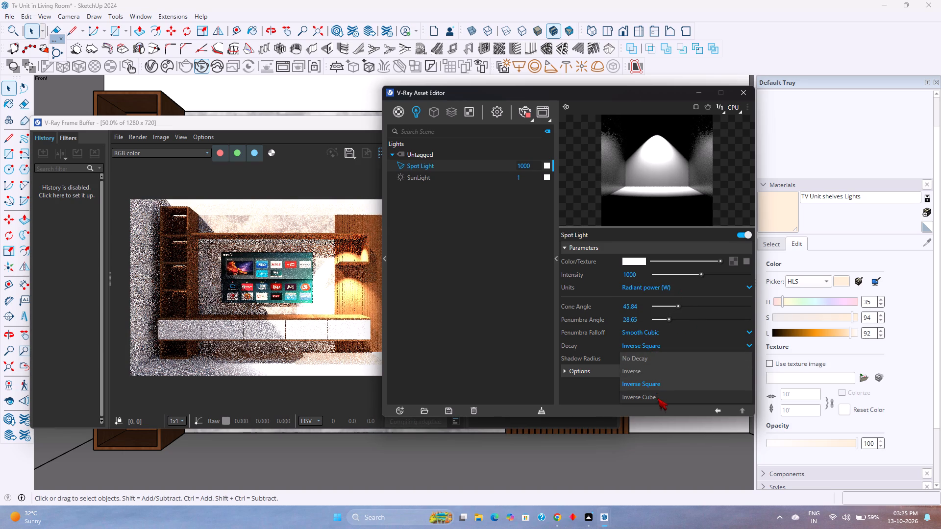
{"action": "left_click", "coordinate": [657, 398]}
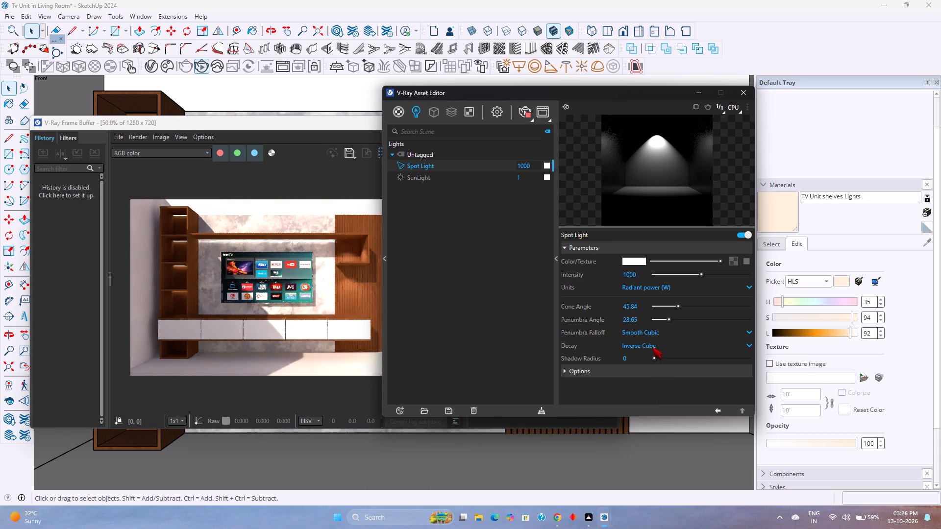
Widen the Spot Light's beam to a cone angle of about 121.18 and a penumbra angle of about 56.37.
{"action": "left_click_drag", "start_coordinate": [678, 304], "coordinate": [722, 303]}
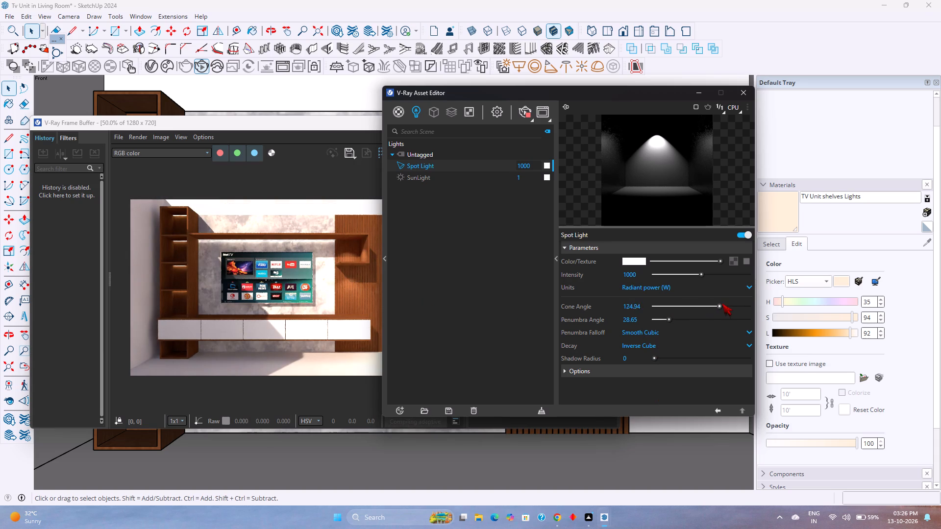
{"action": "left_click_drag", "start_coordinate": [722, 303], "coordinate": [730, 303]}
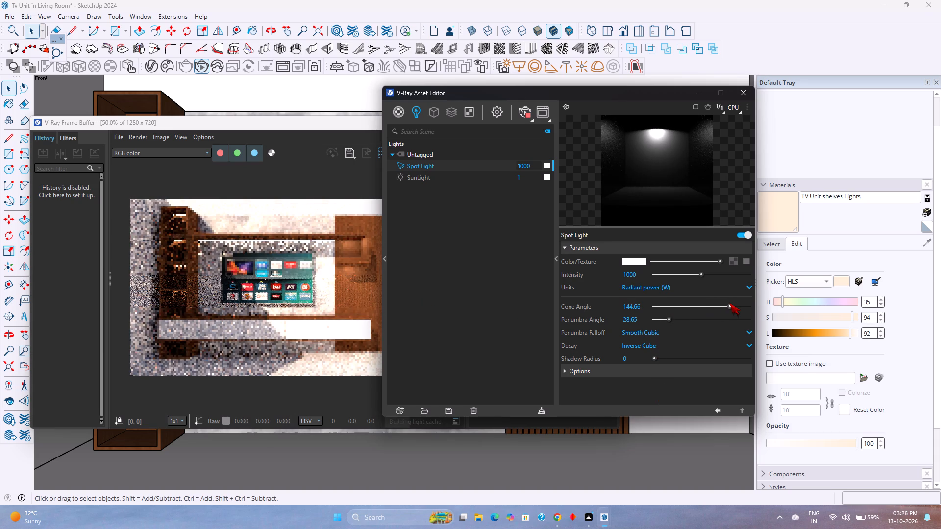
{"action": "left_click_drag", "start_coordinate": [730, 303], "coordinate": [718, 308]}
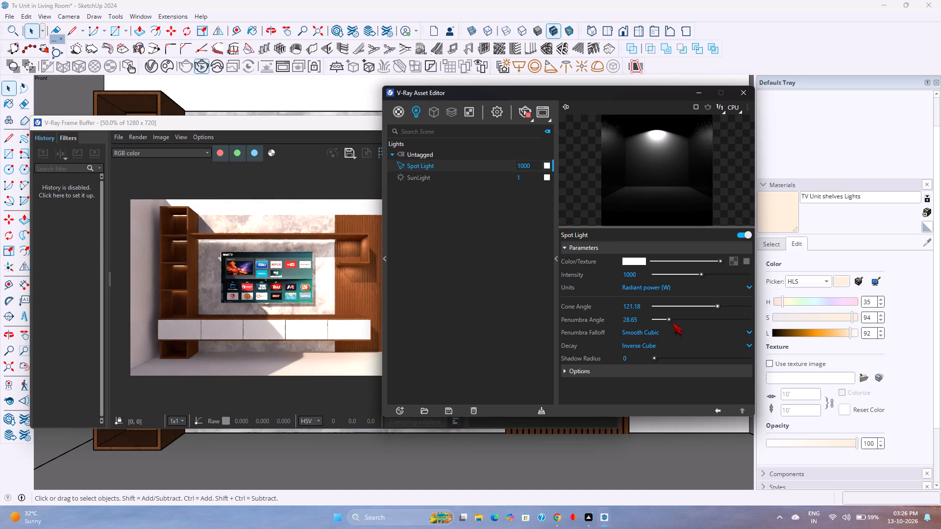
{"action": "left_click_drag", "start_coordinate": [670, 321], "coordinate": [694, 321]}
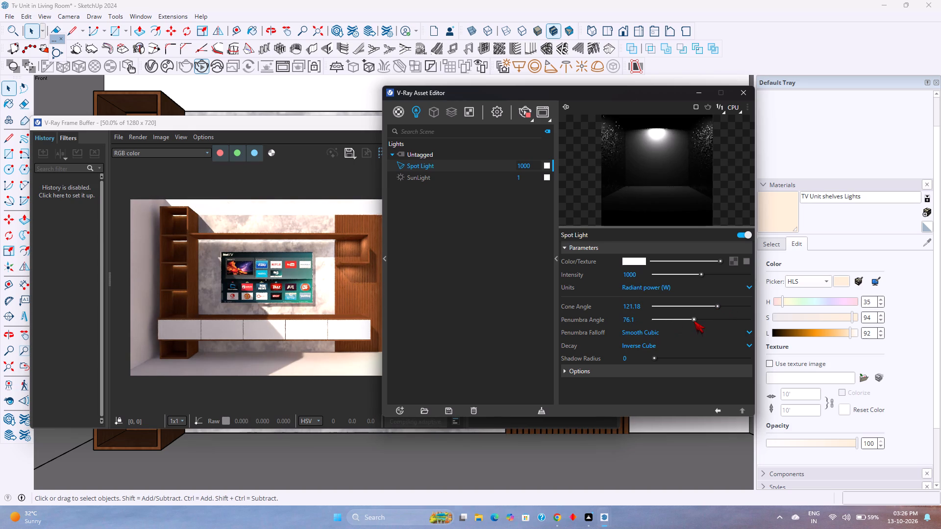
{"action": "left_click_drag", "start_coordinate": [694, 321], "coordinate": [687, 322]}
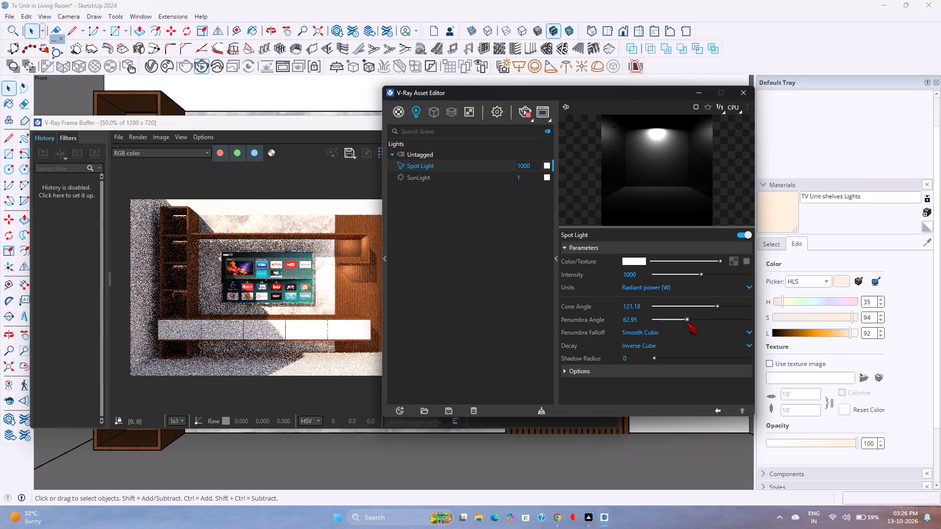
{"action": "left_click_drag", "start_coordinate": [687, 322], "coordinate": [684, 323]}
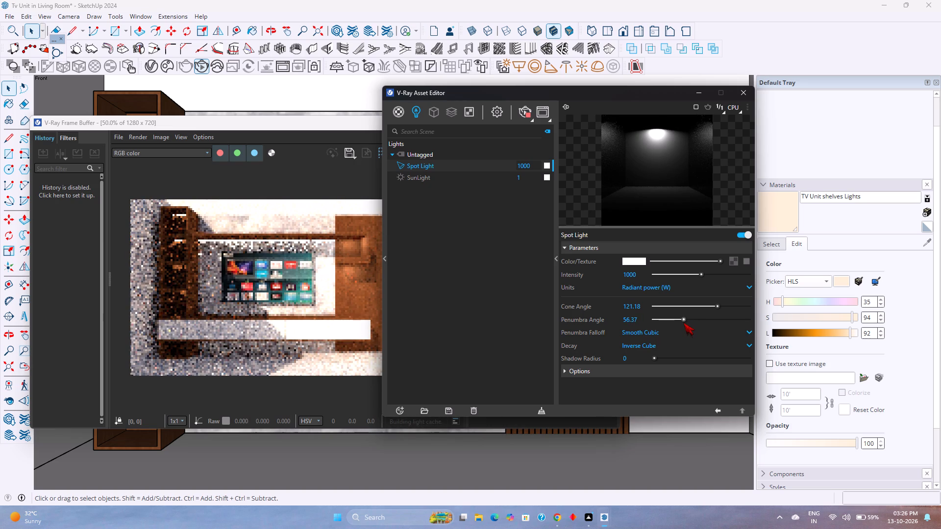
Reduce the Spot Light's penumbra angle to about 50.74.
{"action": "left_click_drag", "start_coordinate": [684, 323], "coordinate": [681, 323]}
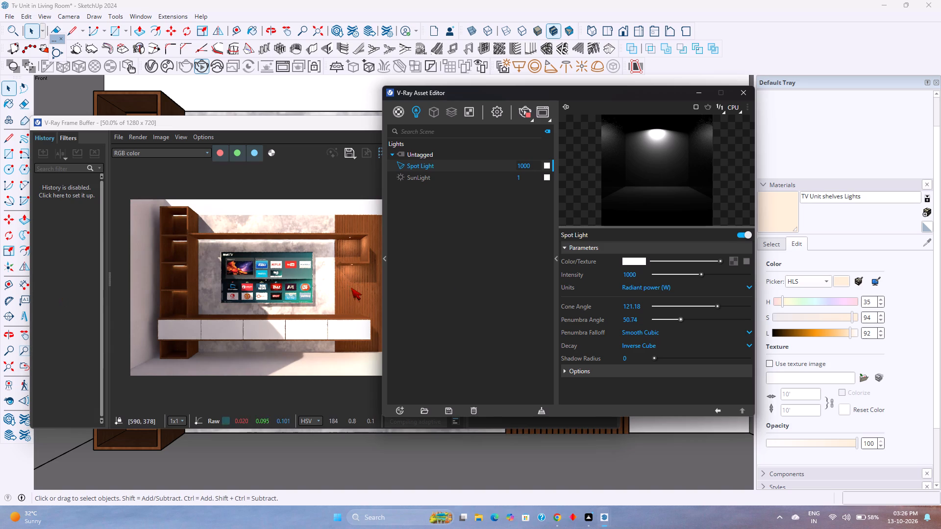
Give the Spot Light a warm cream colour of about R 0.991, G 0.877, B 0.712.
{"action": "left_click", "coordinate": [629, 264]}
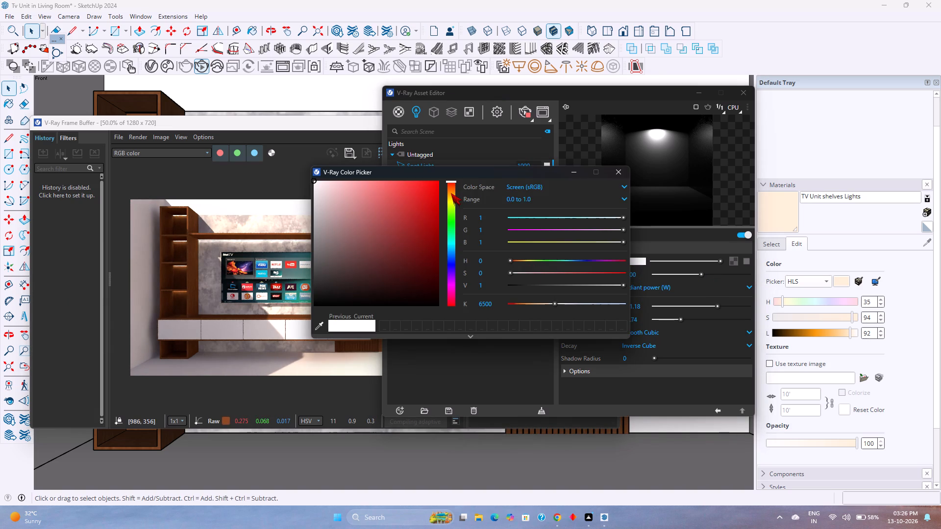
{"action": "left_click", "coordinate": [451, 193]}
{"action": "left_click", "coordinate": [349, 182]}
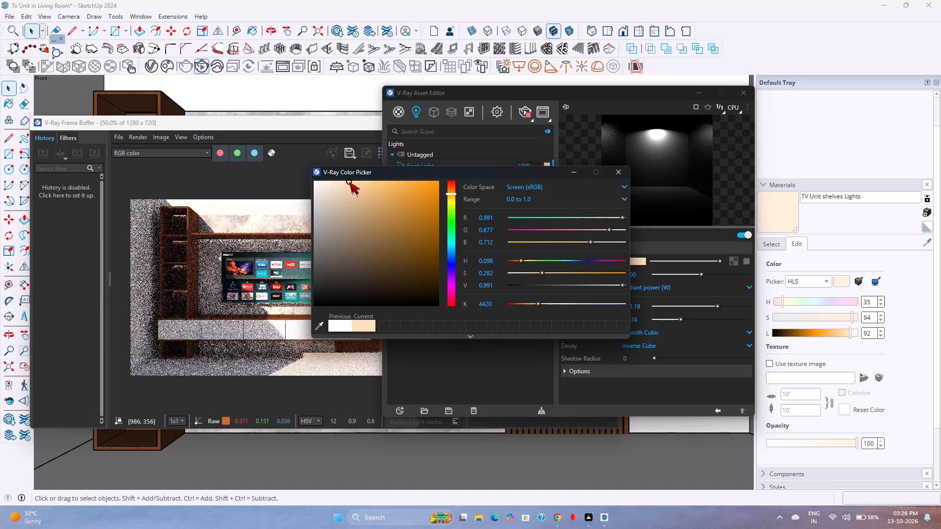
{"action": "left_click", "coordinate": [419, 366]}
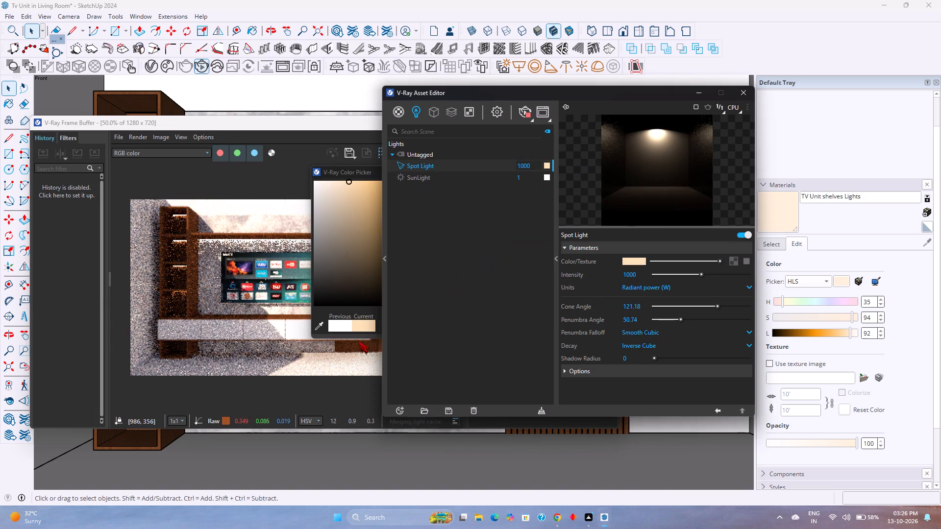
{"action": "left_click", "coordinate": [341, 171]}
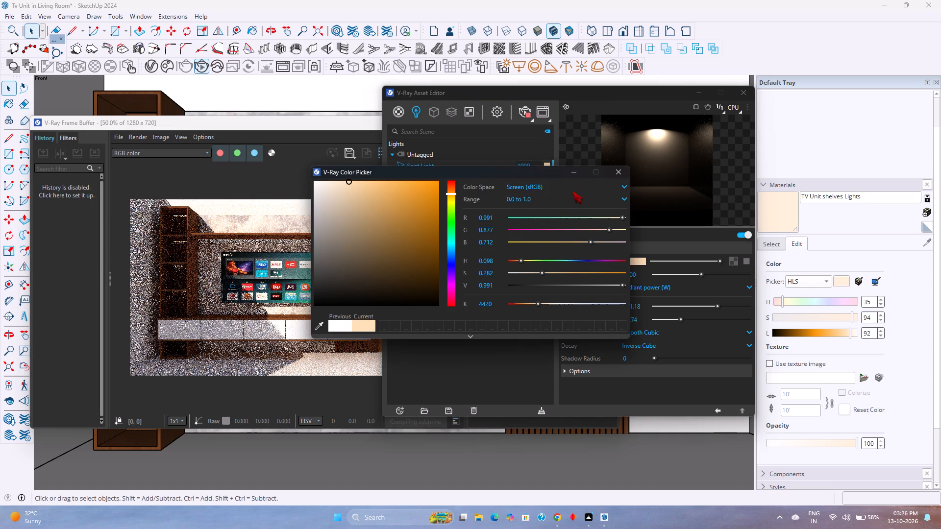
{"action": "left_click", "coordinate": [626, 177]}
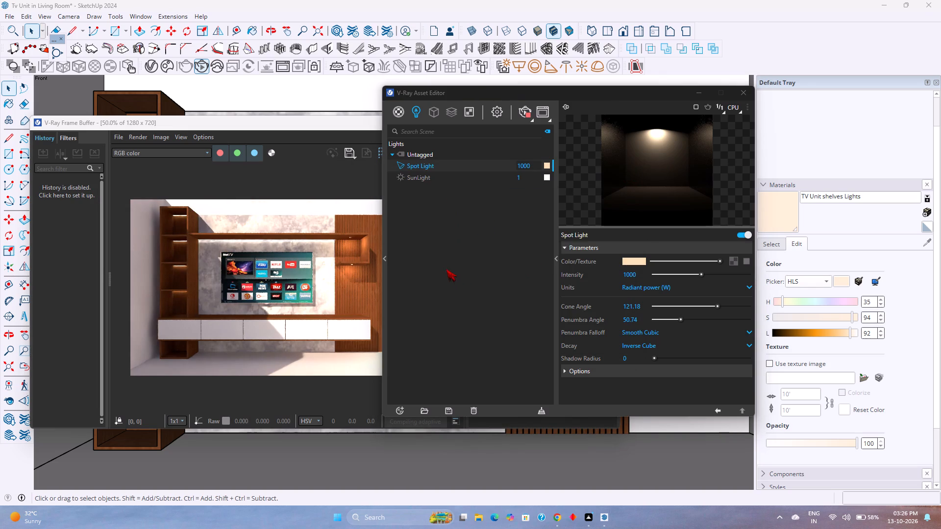
Examine the warm spot and shelf lighting in the interactive render and minimise the Asset Editor and frame buffer windows.
{"action": "scroll", "coordinate": [314, 255], "scroll_direction": "up", "scroll_amount": 3}
{"action": "scroll", "coordinate": [316, 256], "scroll_direction": "down", "scroll_amount": 4}
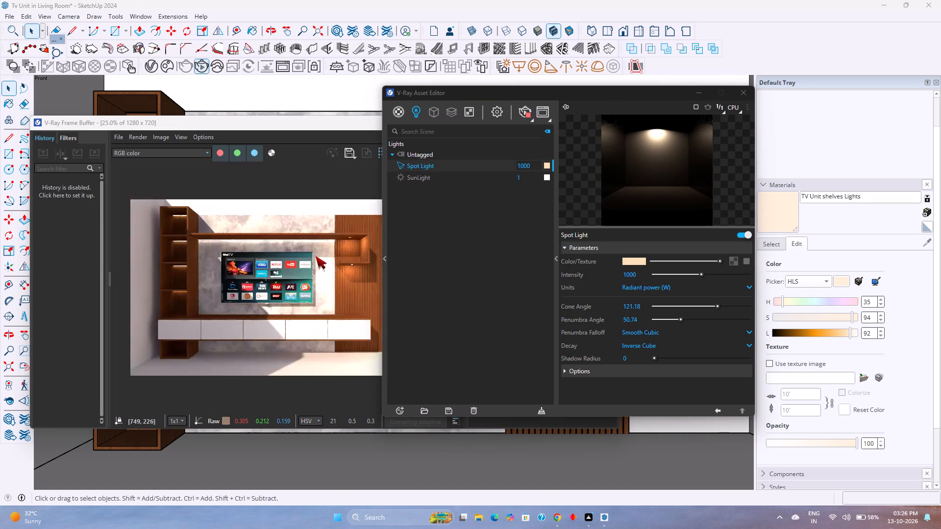
{"action": "scroll", "coordinate": [315, 256], "scroll_direction": "up", "scroll_amount": 2}
{"action": "scroll", "coordinate": [315, 256], "scroll_direction": "down", "scroll_amount": 1}
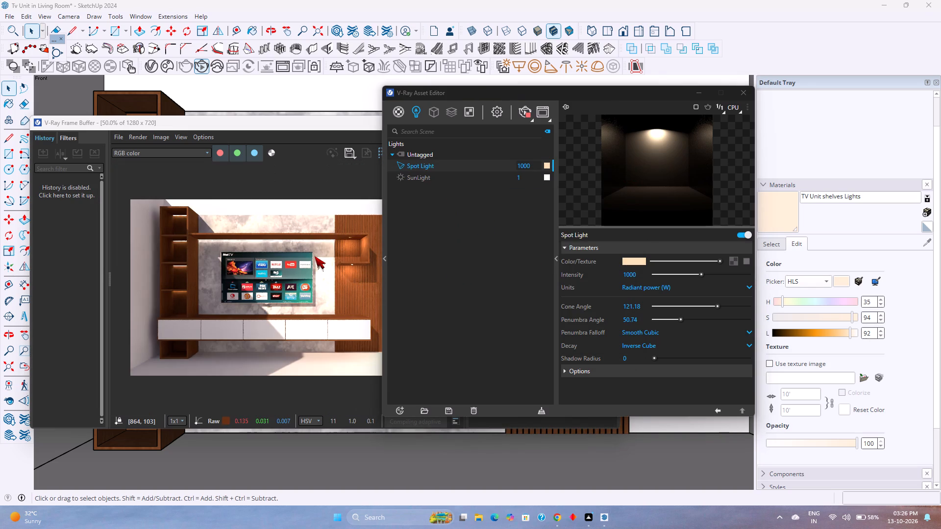
{"action": "scroll", "coordinate": [190, 274], "scroll_direction": "up", "scroll_amount": 1}
{"action": "scroll", "coordinate": [186, 289], "scroll_direction": "down", "scroll_amount": 1}
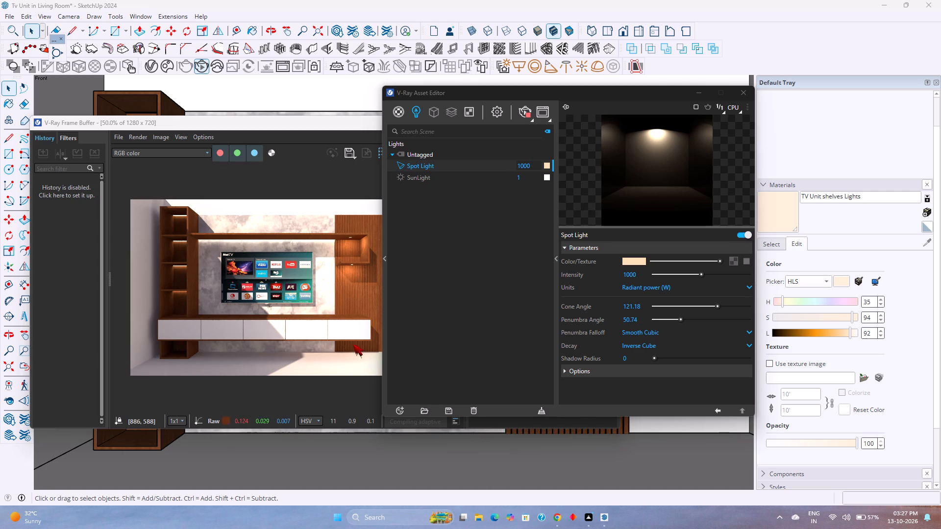
{"action": "left_click", "coordinate": [696, 99]}
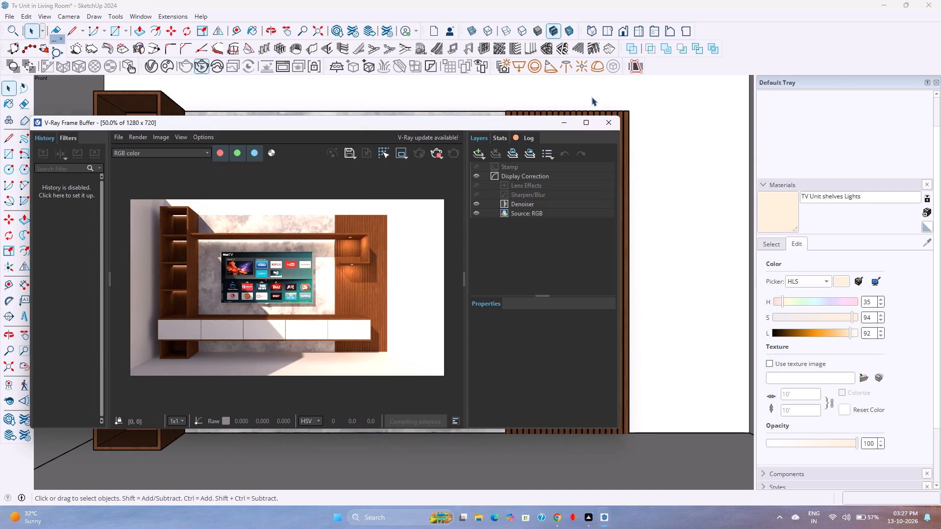
{"action": "left_click", "coordinate": [574, 120]}
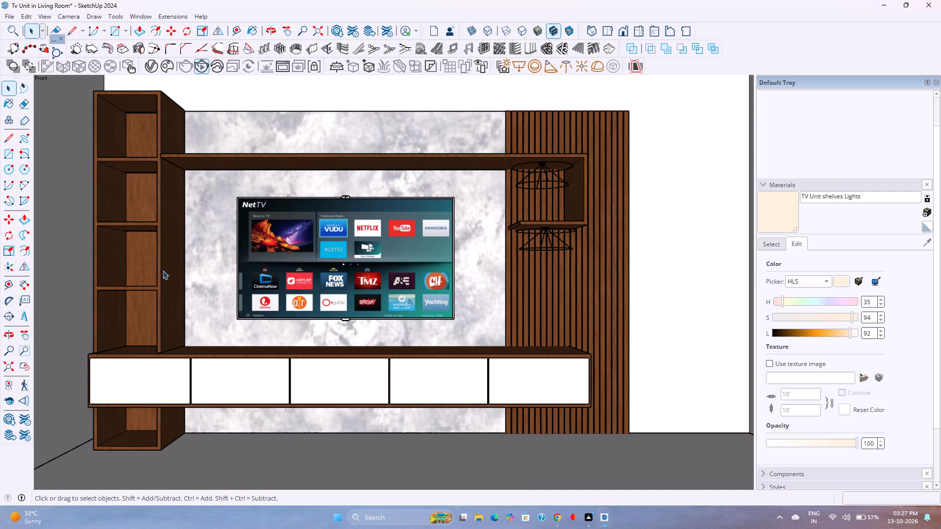
Combine the wooden TV unit and the slatted wall panel into one group.
{"action": "scroll", "coordinate": [163, 270], "scroll_direction": "down", "scroll_amount": 3}
{"action": "middle_click_drag", "start_coordinate": [290, 243], "coordinate": [272, 343]}
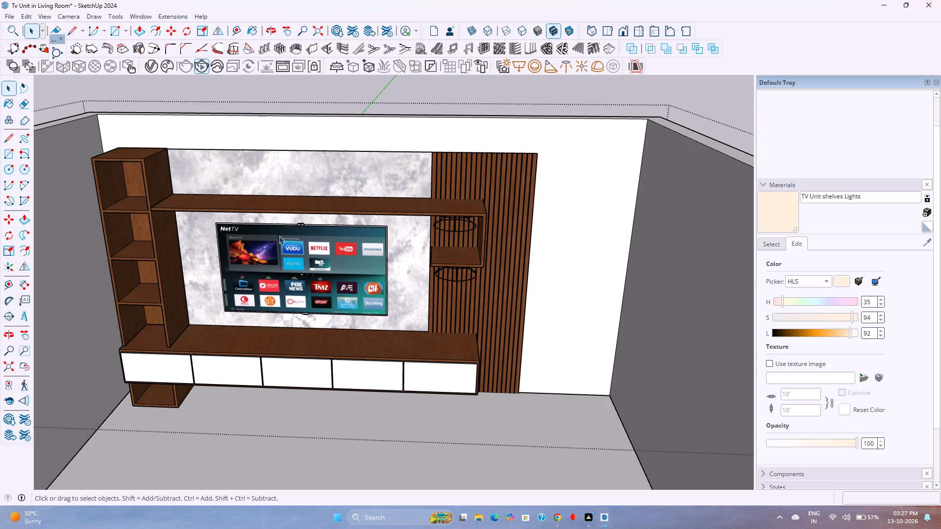
{"action": "middle_click_drag", "start_coordinate": [278, 236], "coordinate": [257, 327]}
{"action": "middle_click", "coordinate": [257, 327]}
{"action": "scroll", "coordinate": [241, 267], "scroll_direction": "up", "scroll_amount": 2}
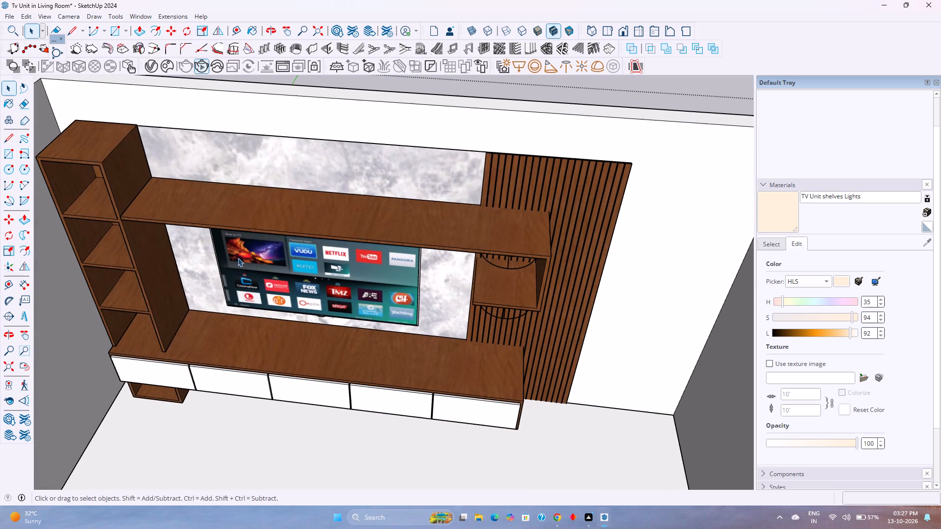
{"action": "left_click", "coordinate": [239, 221]}
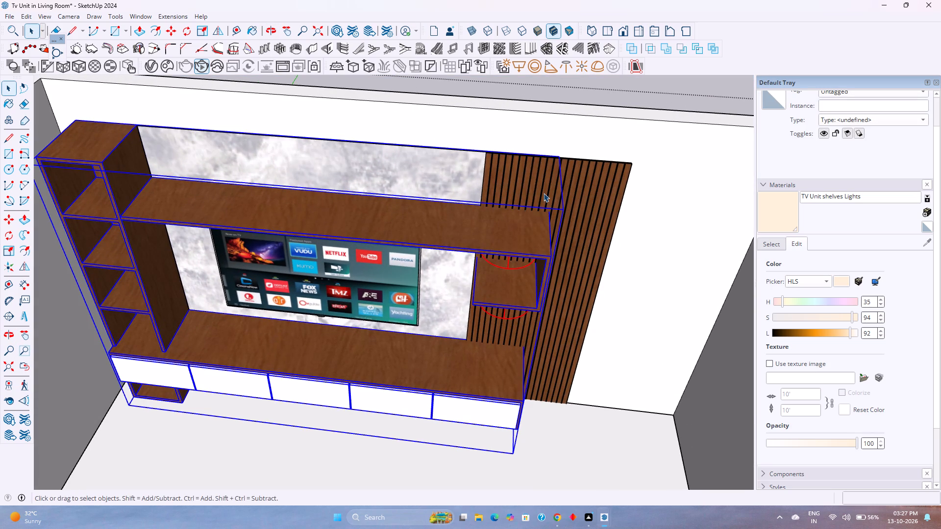
{"action": "left_click", "coordinate": [544, 193]}
{"action": "left_click", "coordinate": [448, 223]}
{"action": "left_click", "coordinate": [613, 186]}
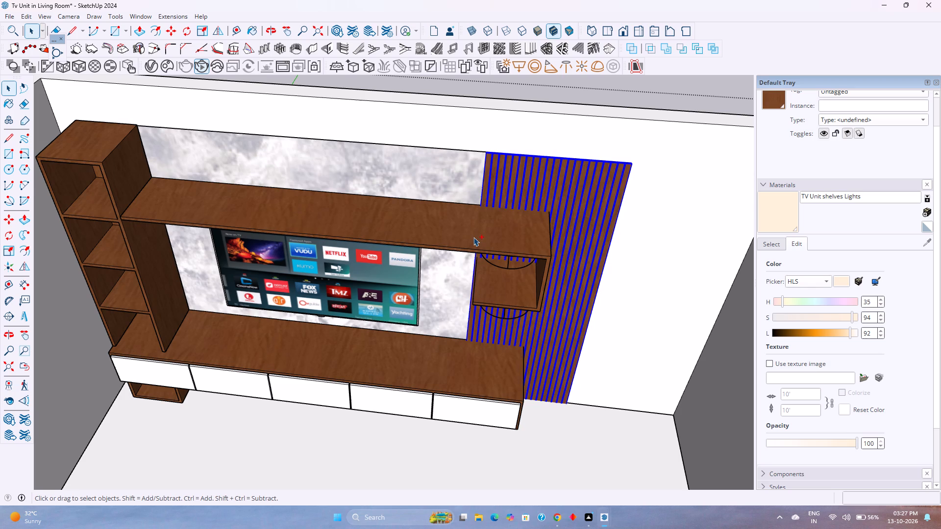
{"action": "left_click", "coordinate": [473, 237], "text": "ctrl"}
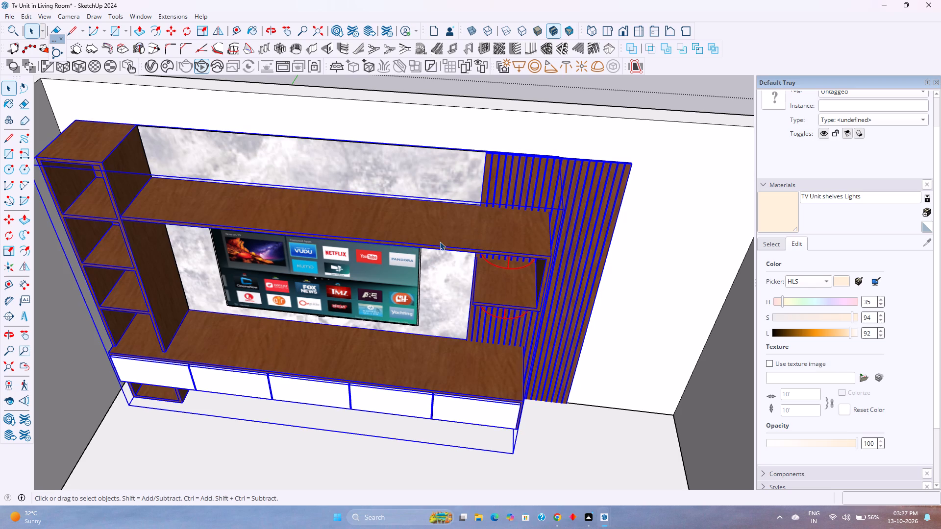
{"action": "right_click", "coordinate": [440, 241]}
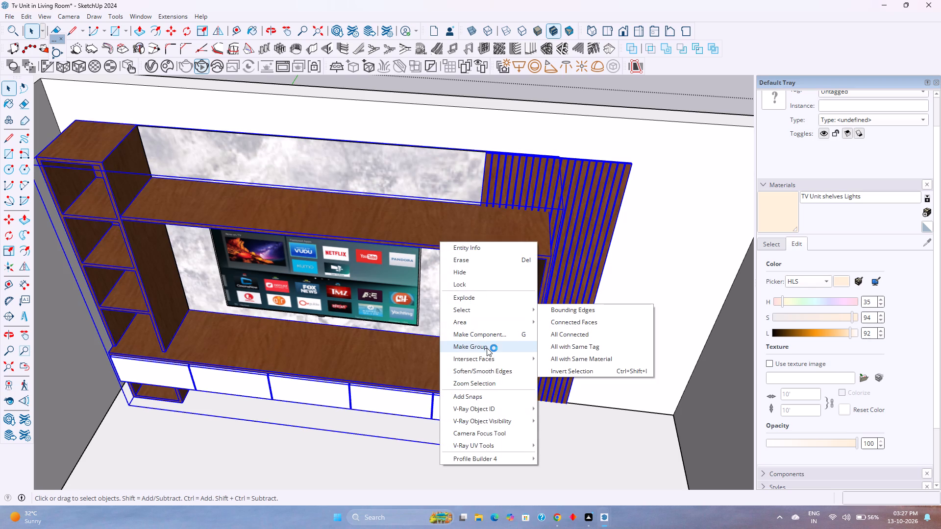
{"action": "left_click", "coordinate": [486, 349]}
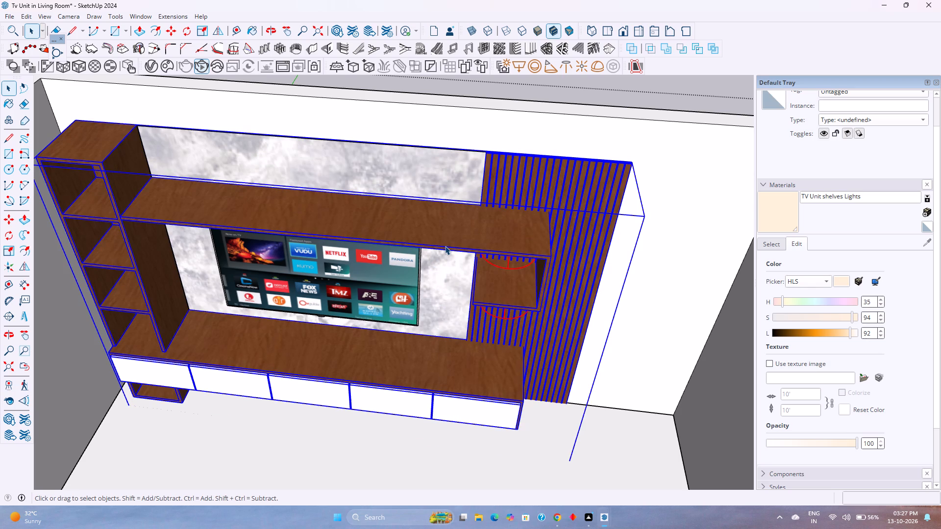
Check what the new TV unit group contains by opening it, leaving it and selecting it as a whole.
{"action": "double_click", "coordinate": [445, 246]}
{"action": "left_click", "coordinate": [513, 192]}
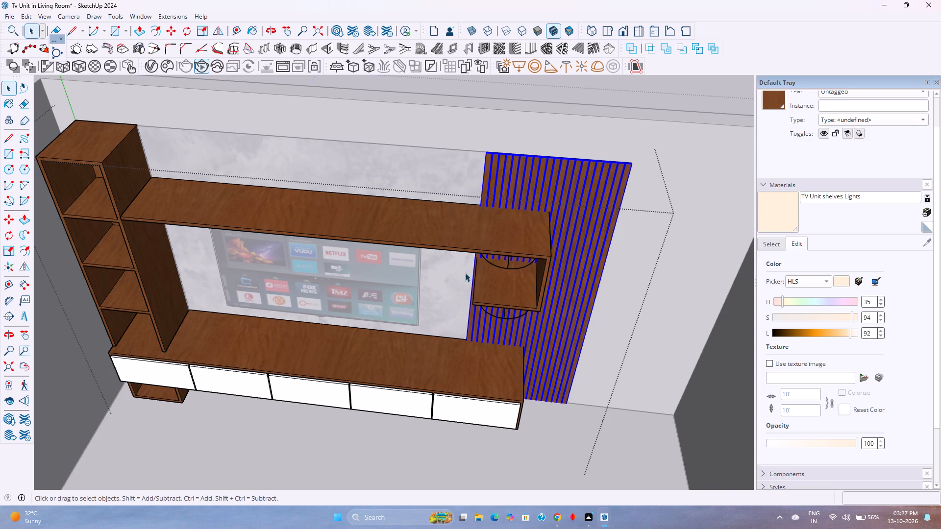
{"action": "key", "text": "Escape"}
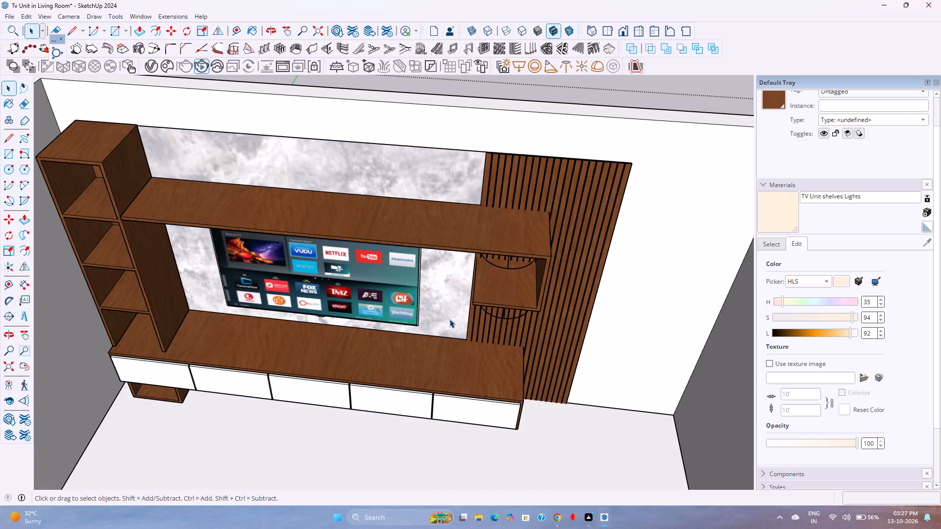
{"action": "left_click", "coordinate": [445, 367]}
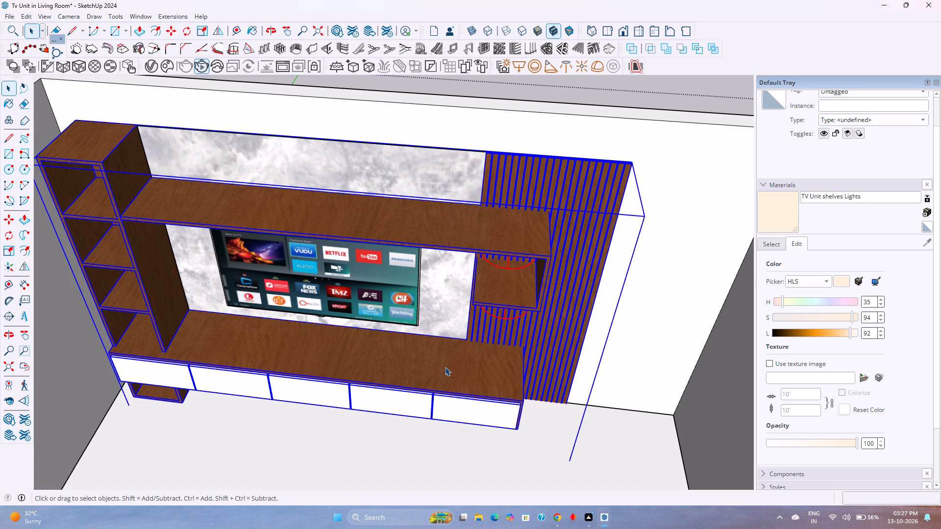
{"action": "left_click", "coordinate": [428, 175], "text": "ctrl"}
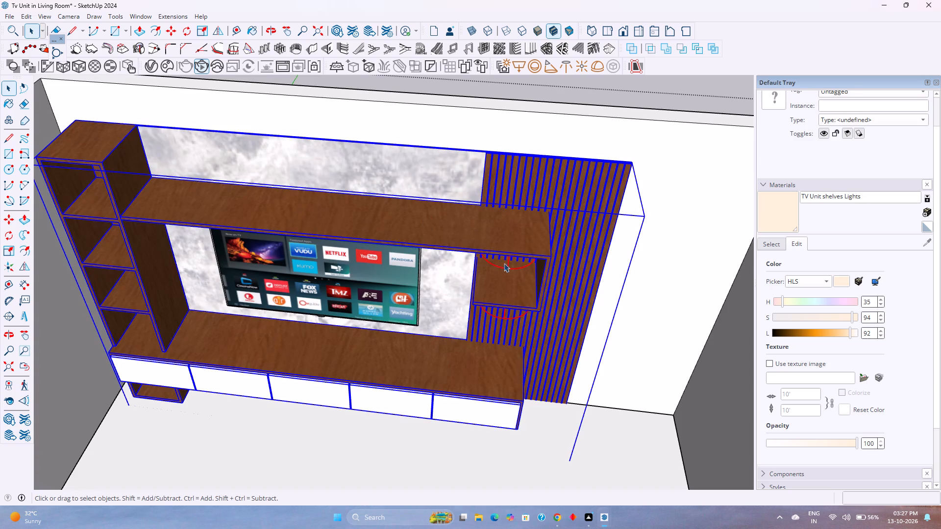
{"action": "key", "text": "Escape"}
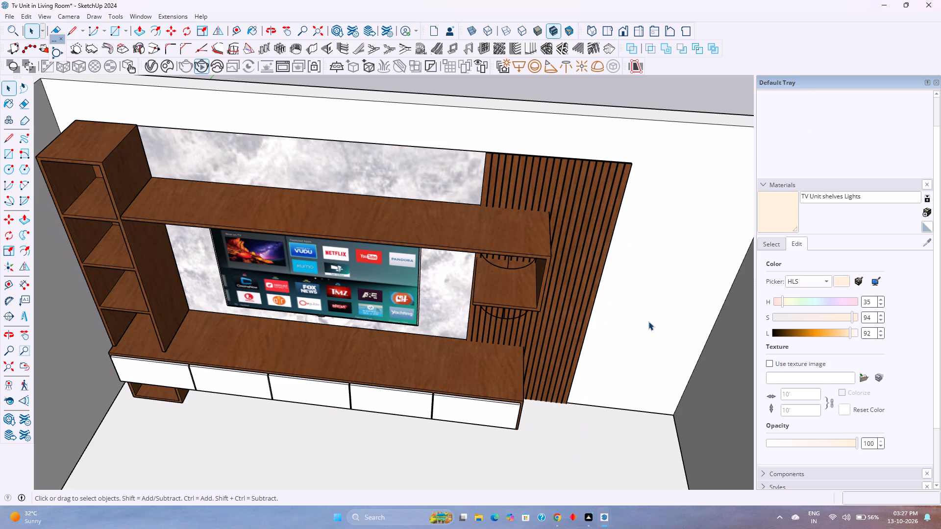
{"action": "key", "text": "space"}
Examine the TV unit against the back wall, including where the long shelf meets the tall shelf column.
{"action": "middle_click_drag", "start_coordinate": [297, 371], "coordinate": [363, 113]}
{"action": "middle_click", "coordinate": [363, 113]}
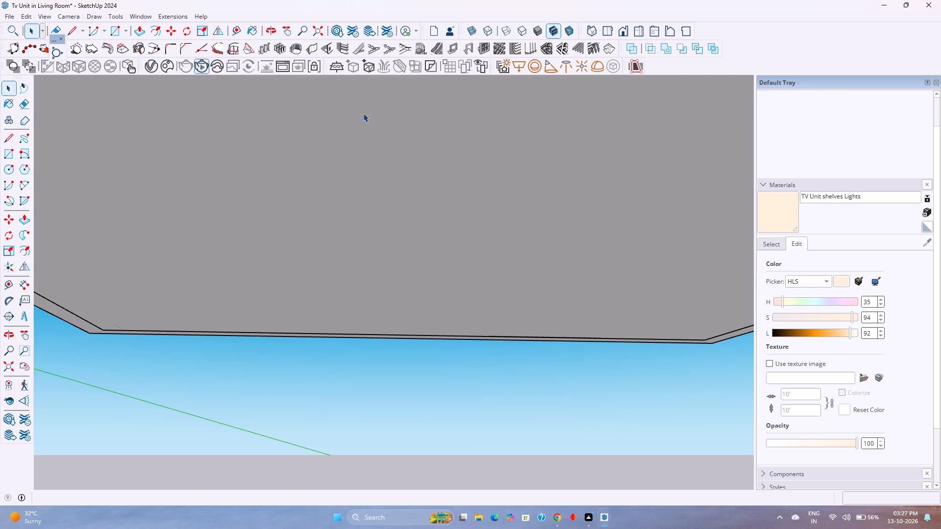
{"action": "scroll", "coordinate": [363, 113], "scroll_direction": "down", "scroll_amount": 1}
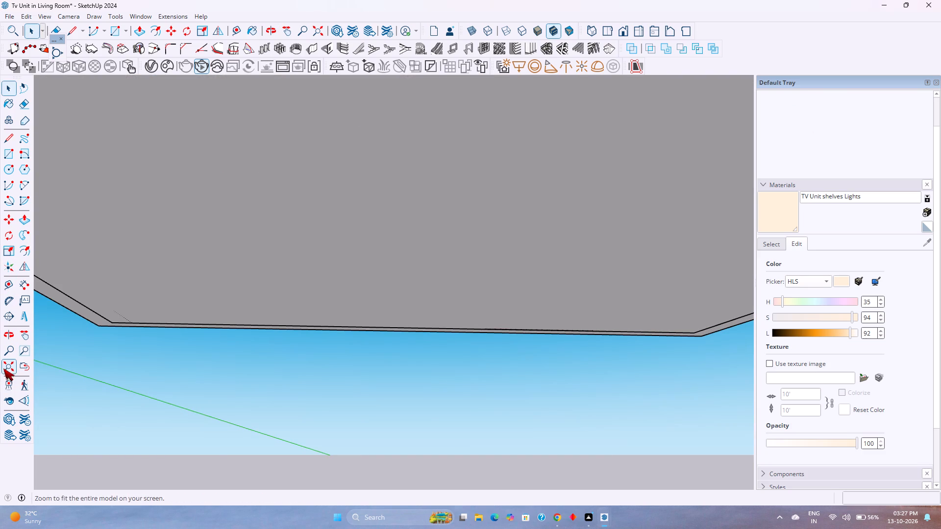
{"action": "left_click", "coordinate": [3, 368]}
{"action": "middle_click_drag", "start_coordinate": [256, 279], "coordinate": [228, 362]}
{"action": "scroll", "coordinate": [268, 252], "scroll_direction": "up", "scroll_amount": 4}
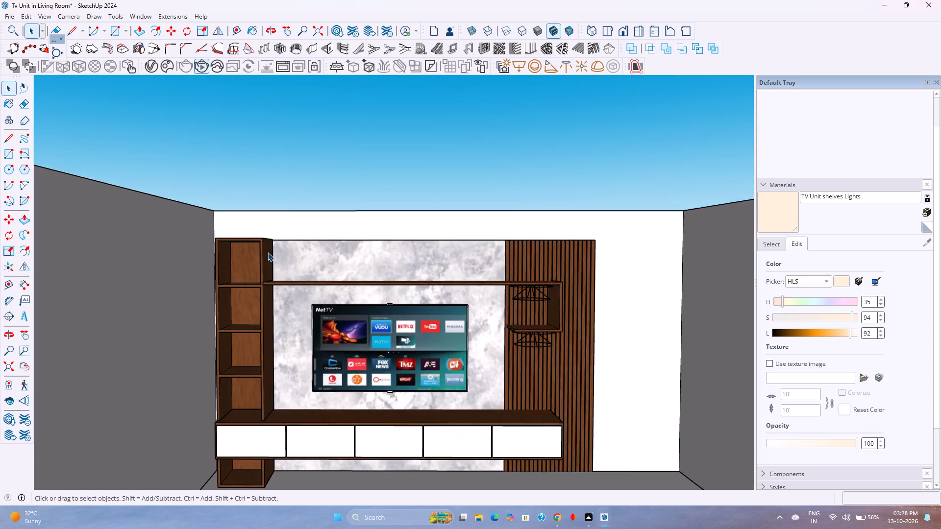
{"action": "scroll", "coordinate": [268, 252], "scroll_direction": "up", "scroll_amount": 8}
{"action": "scroll", "coordinate": [263, 288], "scroll_direction": "down", "scroll_amount": 4}
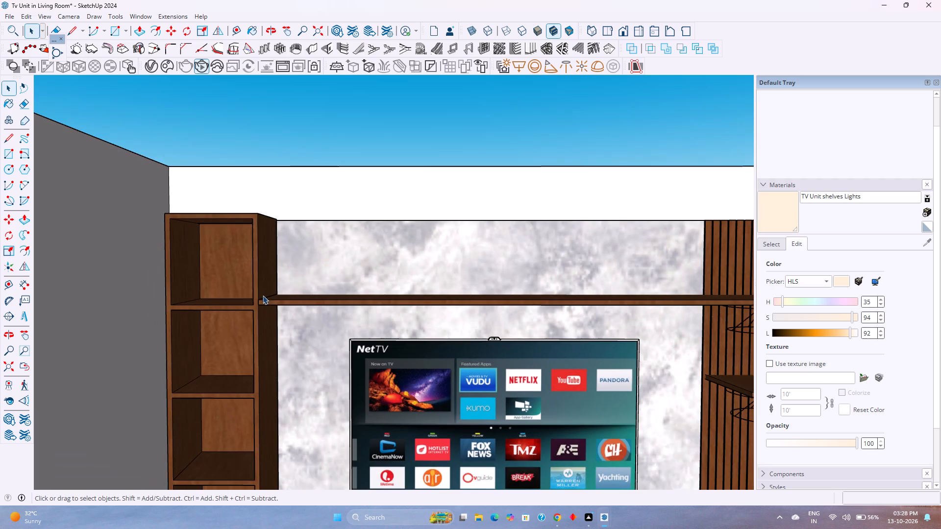
{"action": "scroll", "coordinate": [264, 304], "scroll_direction": "down", "scroll_amount": 2}
{"action": "middle_click_drag", "start_coordinate": [354, 377], "coordinate": [323, 320]}
{"action": "scroll", "coordinate": [323, 318], "scroll_direction": "down", "scroll_amount": 3}
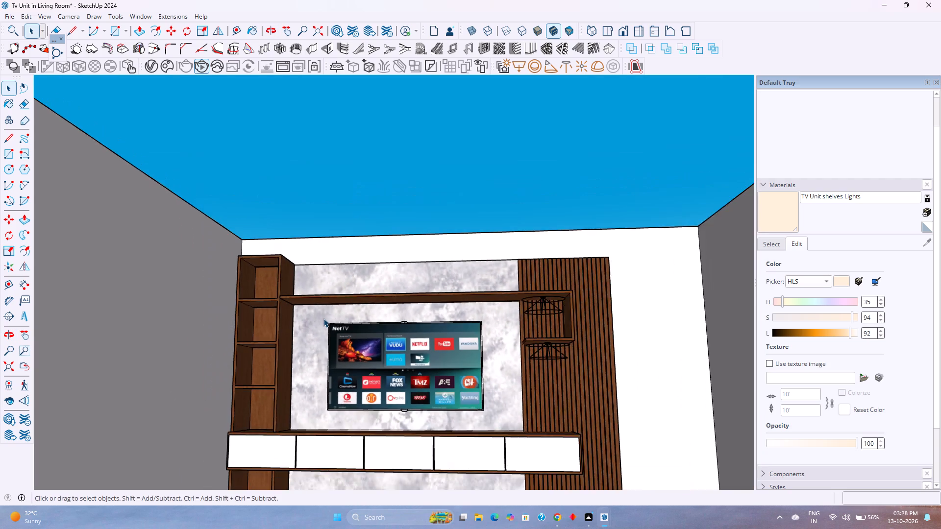
{"action": "scroll", "coordinate": [323, 318], "scroll_direction": "down", "scroll_amount": 4}
Open the nested TV unit groups and select the floating drawer cabinet with the five white fronts.
{"action": "double_click", "coordinate": [293, 331]}
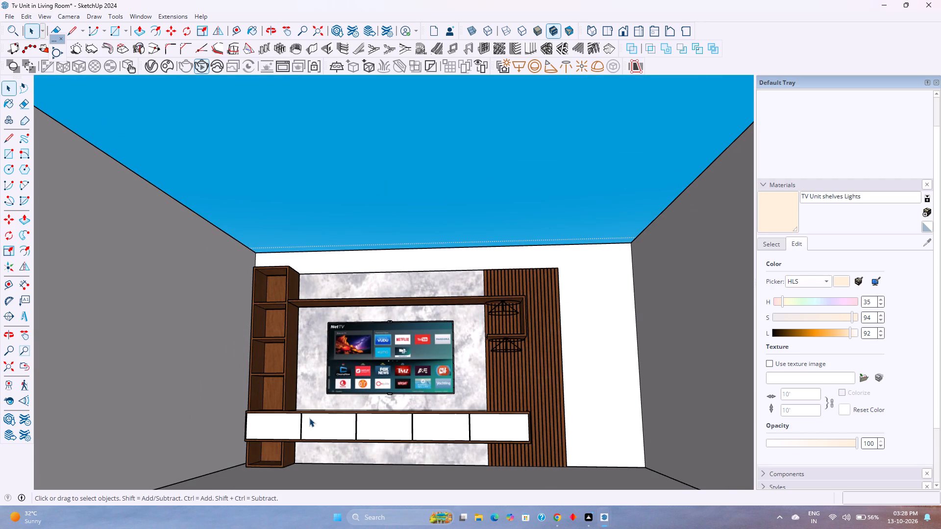
{"action": "left_click", "coordinate": [309, 418]}
{"action": "scroll", "coordinate": [315, 415], "scroll_direction": "up", "scroll_amount": 2}
{"action": "double_click", "coordinate": [315, 415]}
{"action": "left_click", "coordinate": [315, 415]}
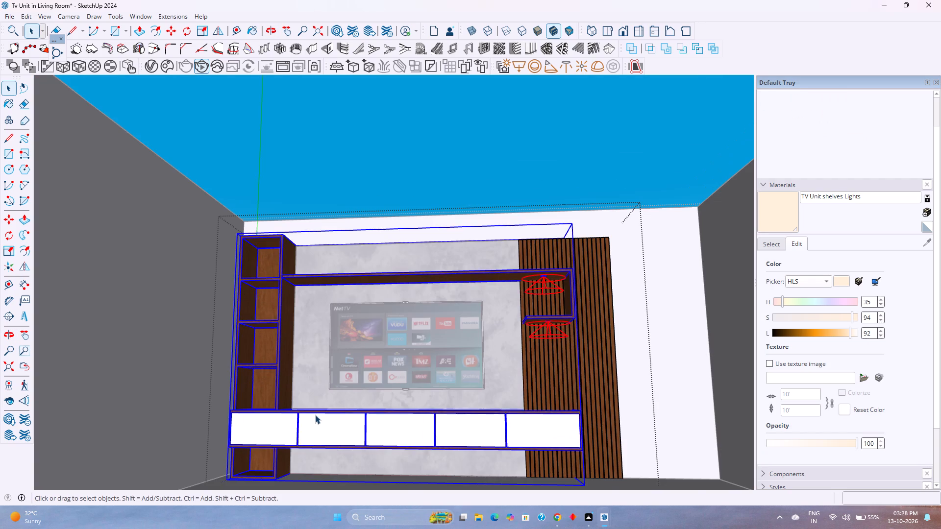
{"action": "scroll", "coordinate": [315, 415], "scroll_direction": "up", "scroll_amount": 1}
{"action": "left_click", "coordinate": [315, 415]}
{"action": "left_click", "coordinate": [315, 415]}
{"action": "left_click", "coordinate": [315, 413]}
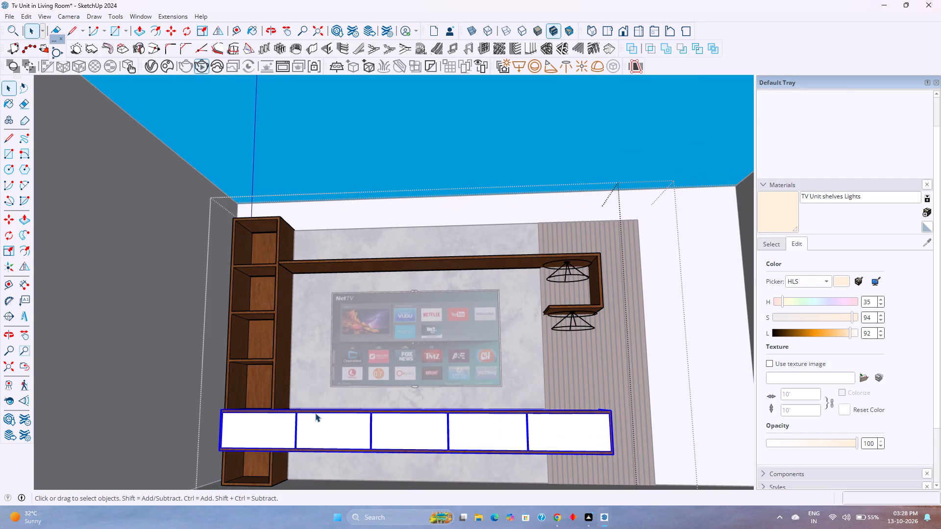
Examine how the floating drawer cabinet sits against the shelf column and back wall, from the front, below and above.
{"action": "middle_click_drag", "start_coordinate": [327, 426], "coordinate": [293, 378]}
{"action": "middle_click", "coordinate": [291, 375]}
{"action": "middle_click", "coordinate": [291, 374]}
{"action": "middle_click_drag", "start_coordinate": [291, 374], "coordinate": [313, 443]}
{"action": "scroll", "coordinate": [364, 301], "scroll_direction": "up", "scroll_amount": 2}
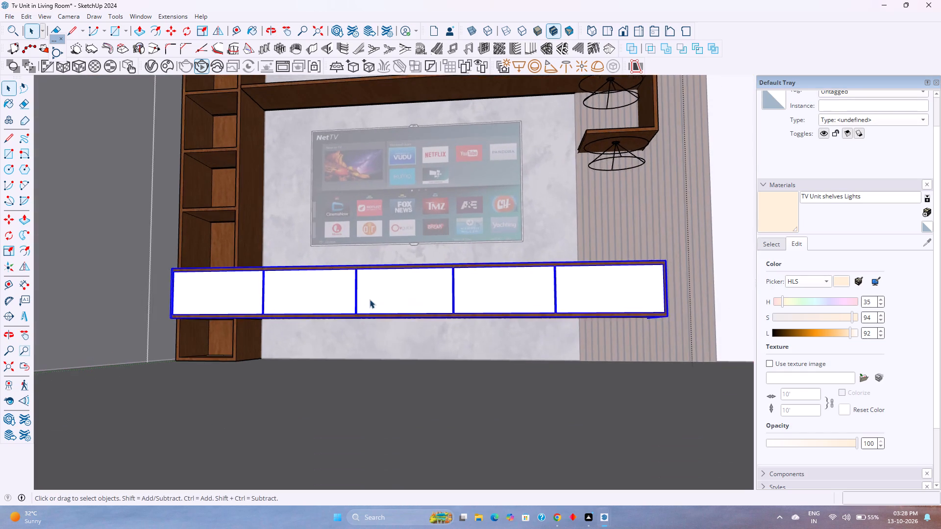
{"action": "scroll", "coordinate": [373, 293], "scroll_direction": "up", "scroll_amount": 9}
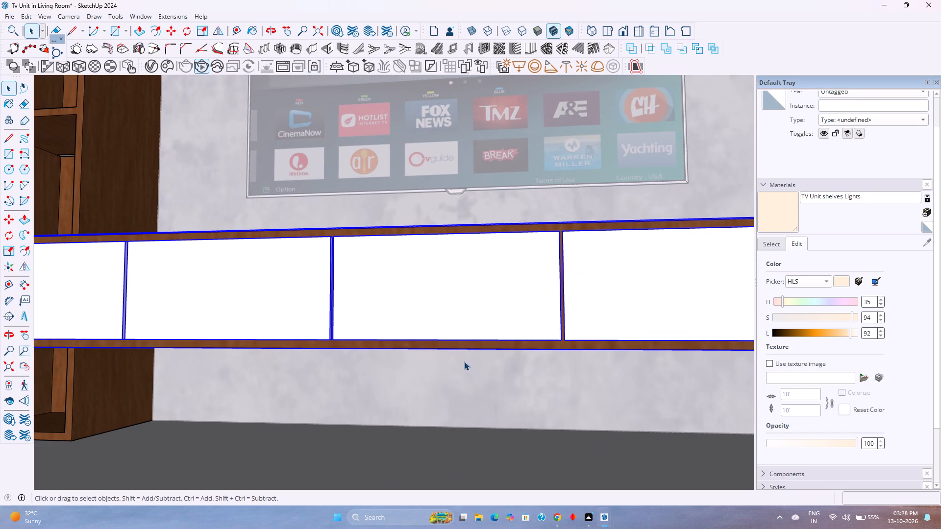
{"action": "middle_click_drag", "start_coordinate": [464, 361], "coordinate": [351, 371]}
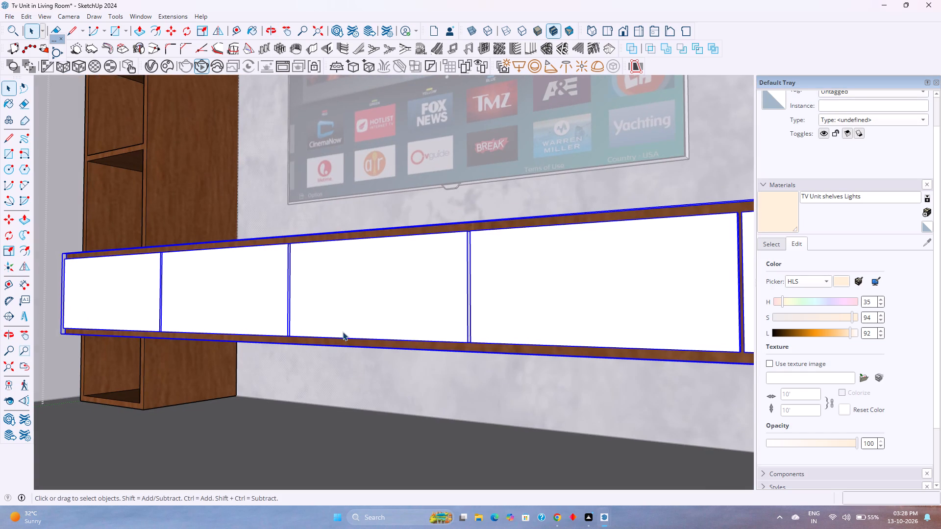
{"action": "scroll", "coordinate": [212, 359], "scroll_direction": "down", "scroll_amount": 3}
{"action": "middle_click_drag", "start_coordinate": [212, 359], "coordinate": [265, 467]}
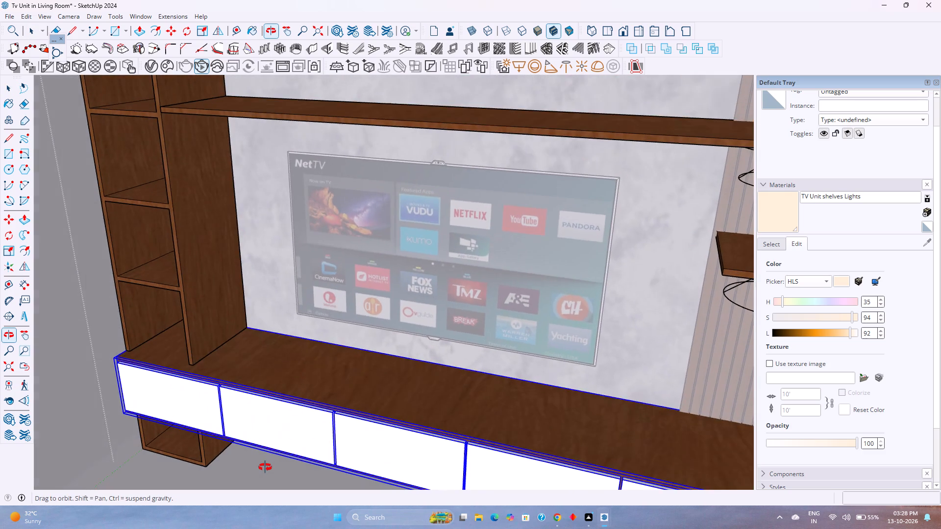
{"action": "middle_click_drag", "start_coordinate": [265, 467], "coordinate": [297, 413]}
{"action": "middle_click", "coordinate": [297, 413]}
{"action": "scroll", "coordinate": [297, 413], "scroll_direction": "down", "scroll_amount": 7}
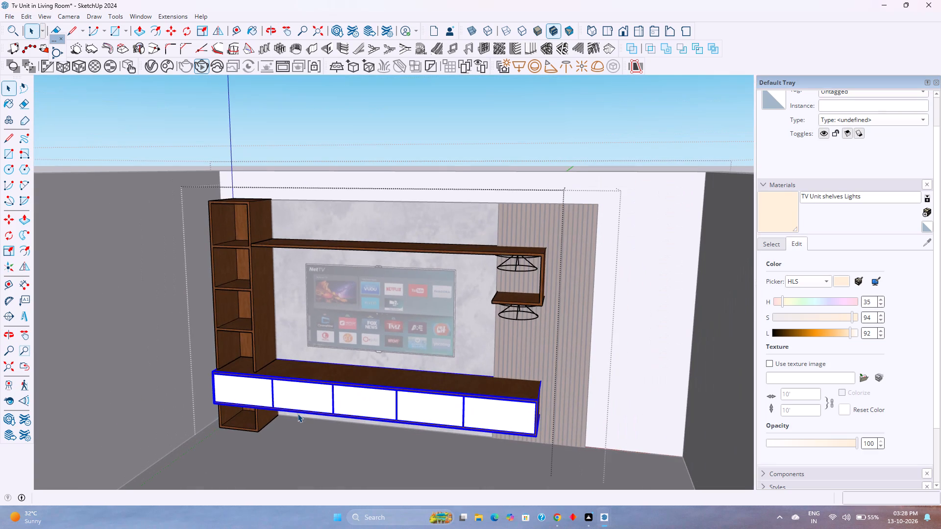
Move the drawer cabinet 20' straight up along the blue axis, taking its back top corner as the base point.
{"action": "key", "text": "m"}
{"action": "scroll", "coordinate": [178, 409], "scroll_direction": "up", "scroll_amount": 4}
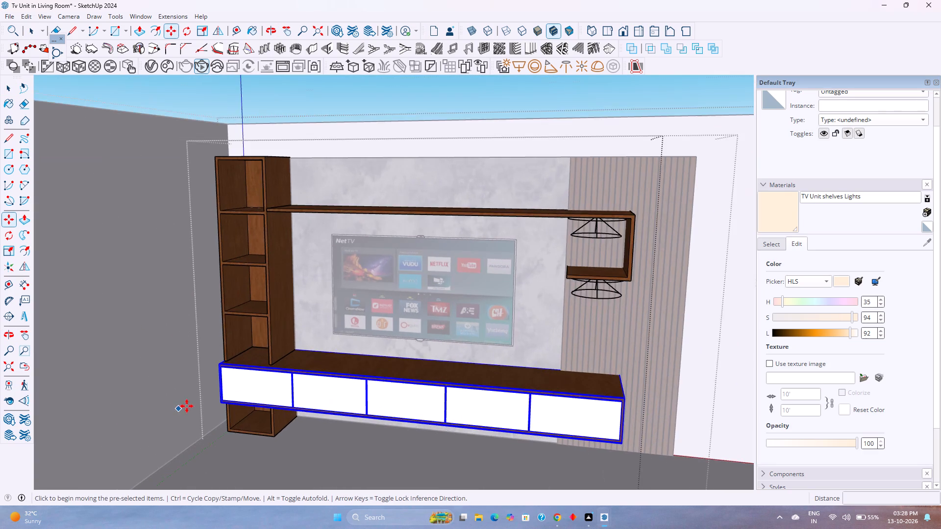
{"action": "scroll", "coordinate": [187, 406], "scroll_direction": "up", "scroll_amount": 13}
{"action": "middle_click_drag", "start_coordinate": [234, 413], "coordinate": [235, 357]}
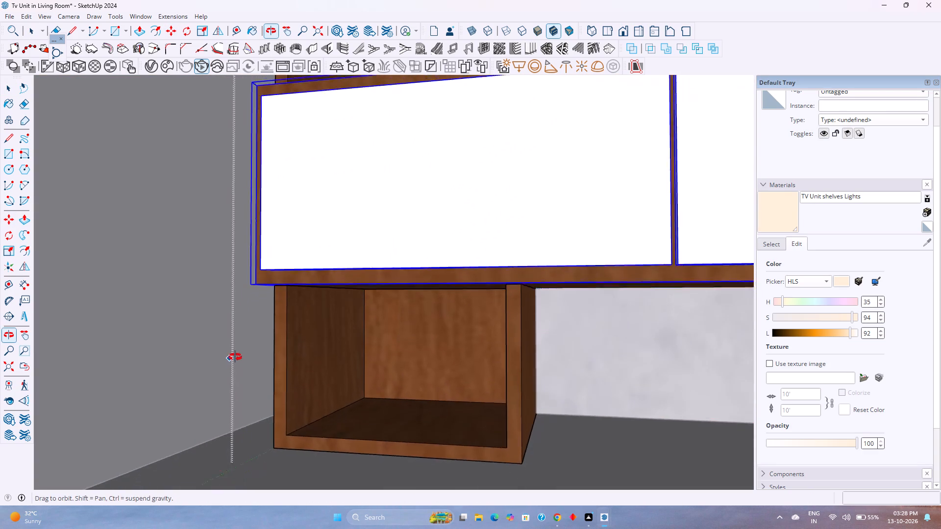
{"action": "middle_click_drag", "start_coordinate": [235, 357], "coordinate": [239, 352]}
{"action": "scroll", "coordinate": [241, 350], "scroll_direction": "down", "scroll_amount": 9}
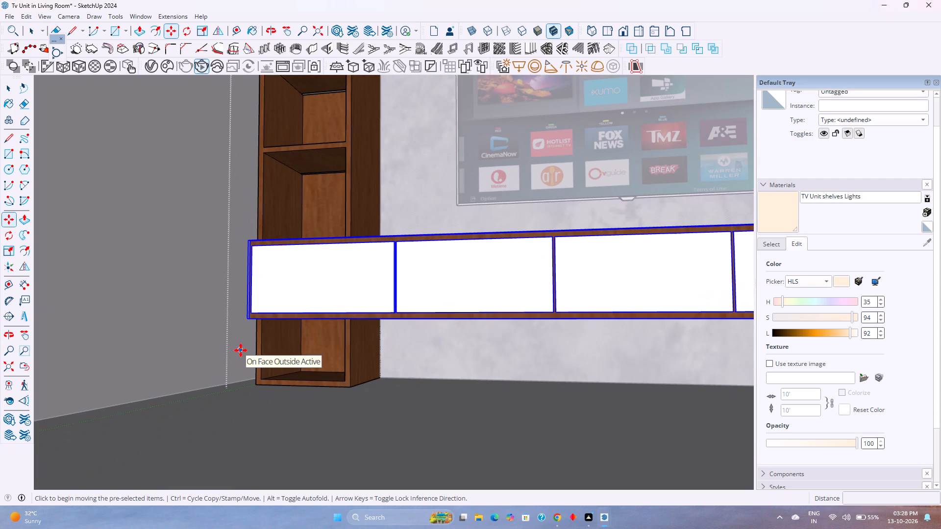
{"action": "scroll", "coordinate": [308, 264], "scroll_direction": "down", "scroll_amount": 1}
{"action": "middle_click_drag", "start_coordinate": [308, 264], "coordinate": [263, 428]}
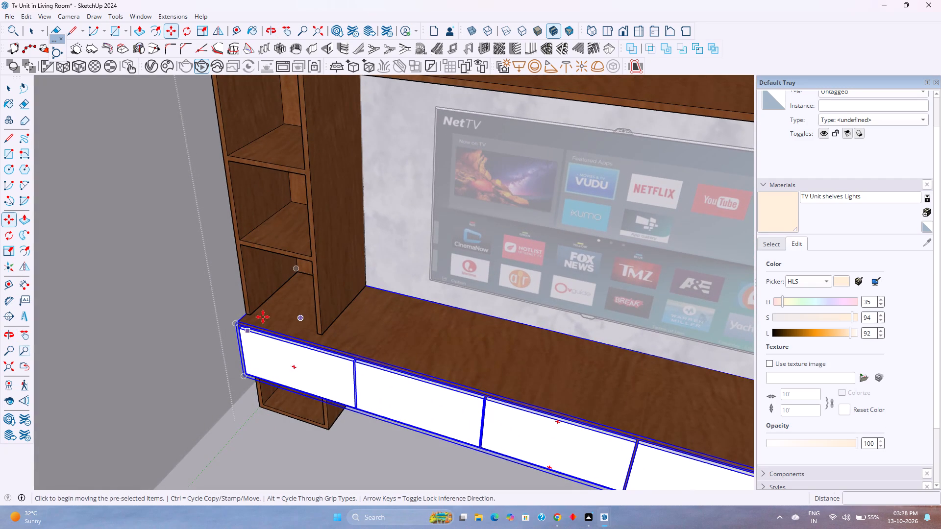
{"action": "key", "text": "k"}
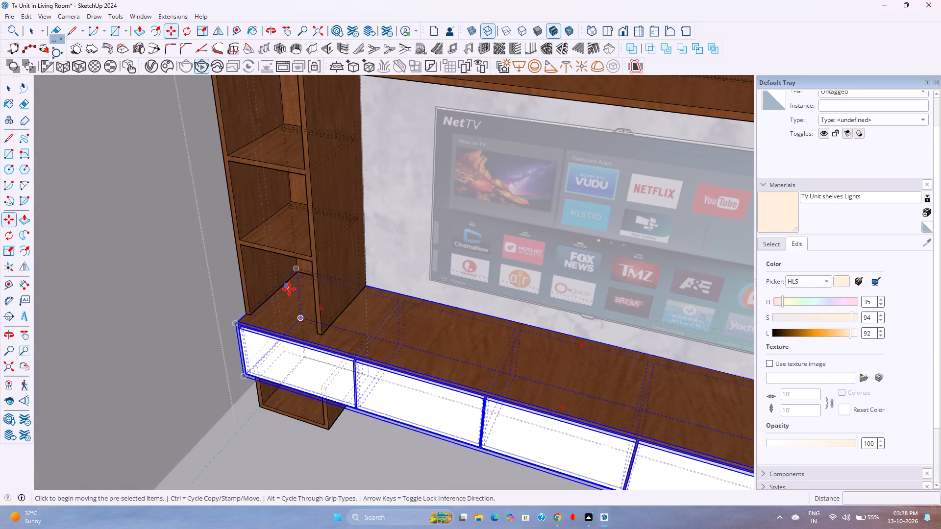
{"action": "left_click", "coordinate": [298, 268]}
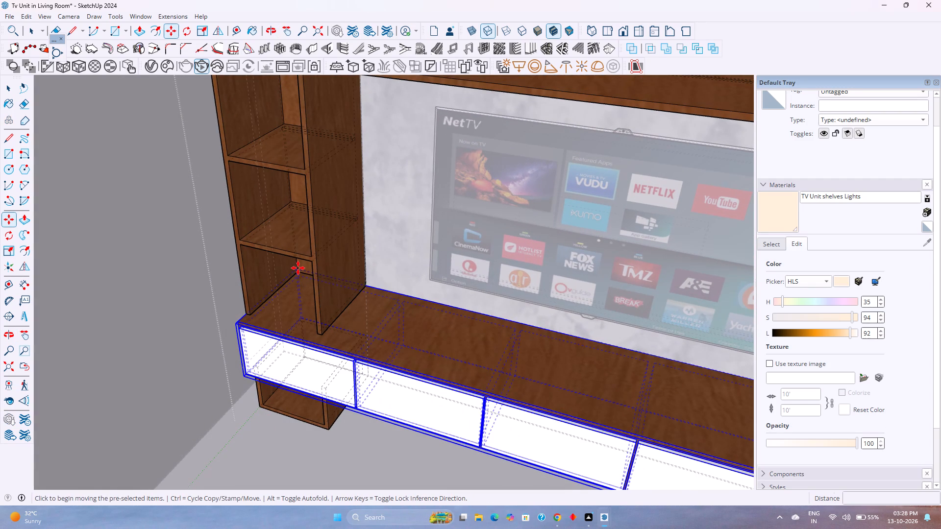
{"action": "key", "text": "k"}
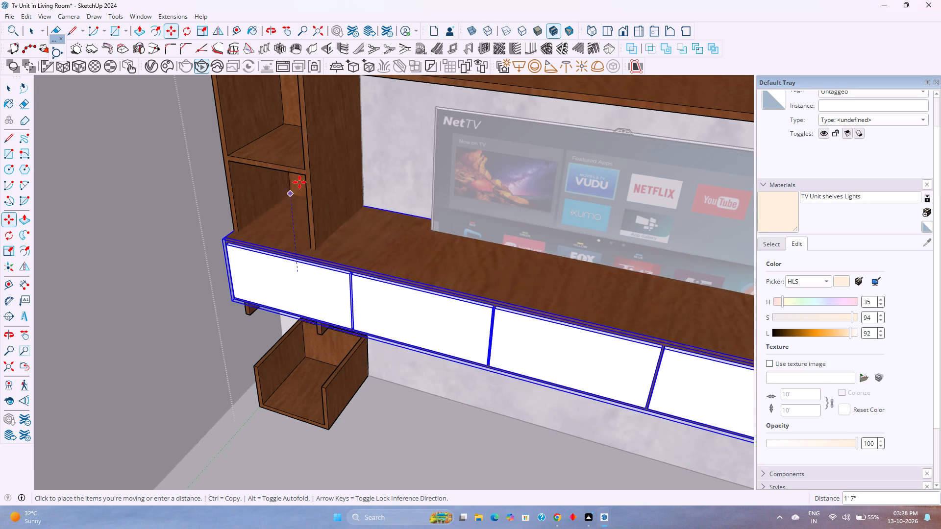
{"action": "scroll", "coordinate": [310, 175], "scroll_direction": "down", "scroll_amount": 14}
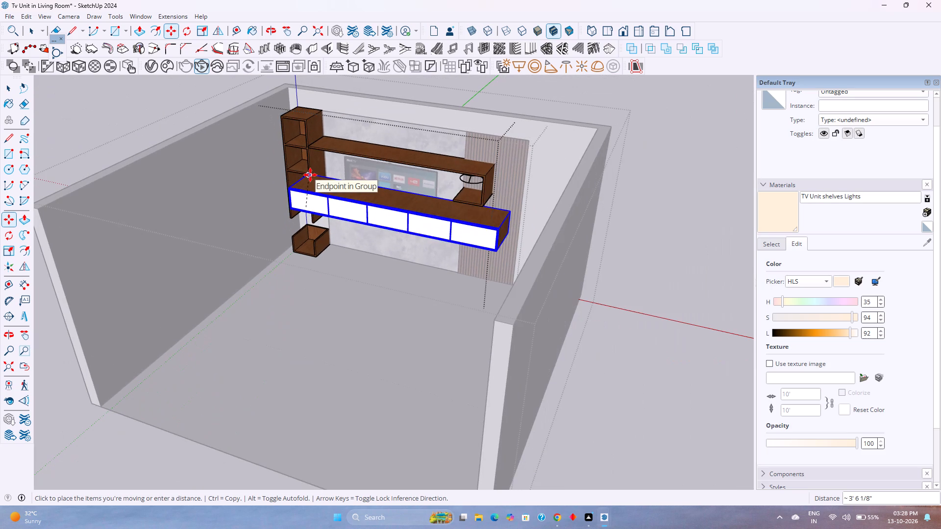
{"action": "middle_click_drag", "start_coordinate": [317, 120], "coordinate": [336, 245], "text": "shift"}
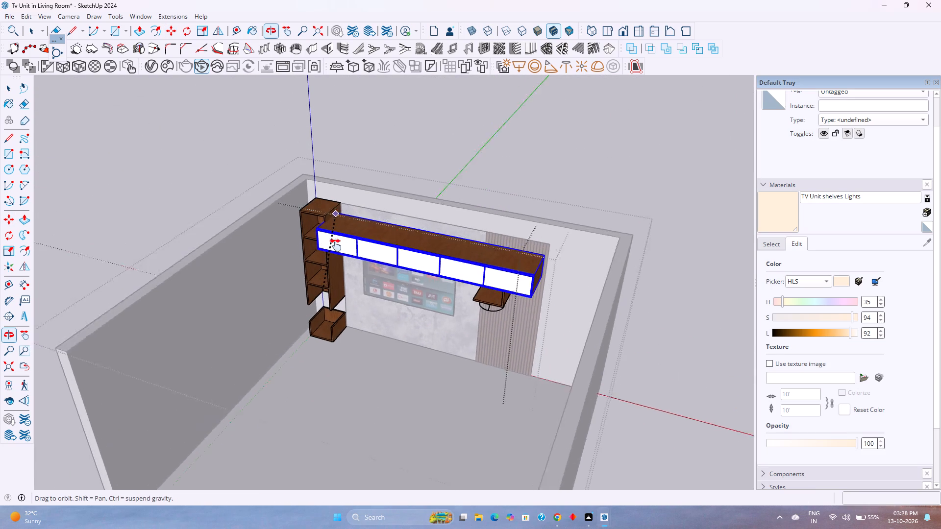
{"action": "middle_click_drag", "start_coordinate": [336, 245], "coordinate": [335, 257], "text": "shift"}
{"action": "scroll", "coordinate": [335, 257], "scroll_direction": "down", "scroll_amount": 1, "text": "shift"}
{"action": "key", "text": "Up"}
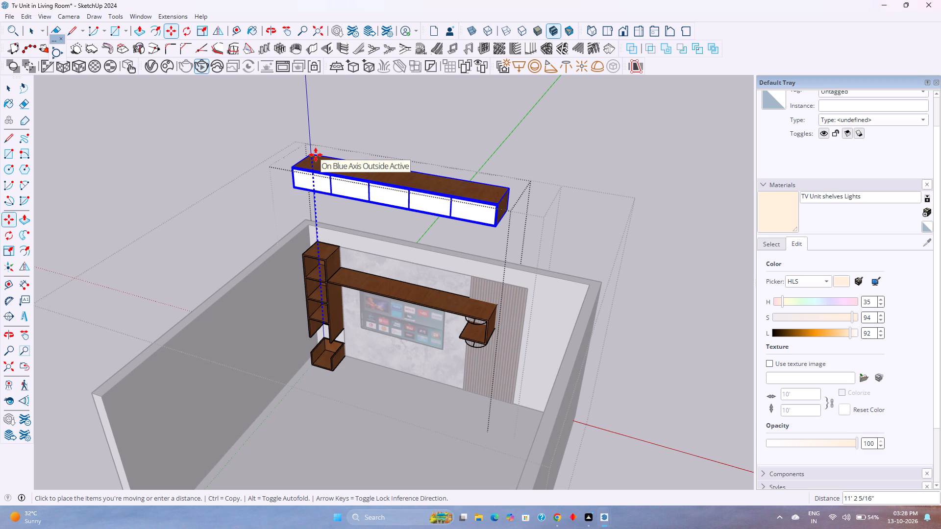
{"action": "type", "text": "20'"}
{"action": "key", "text": "Return"}
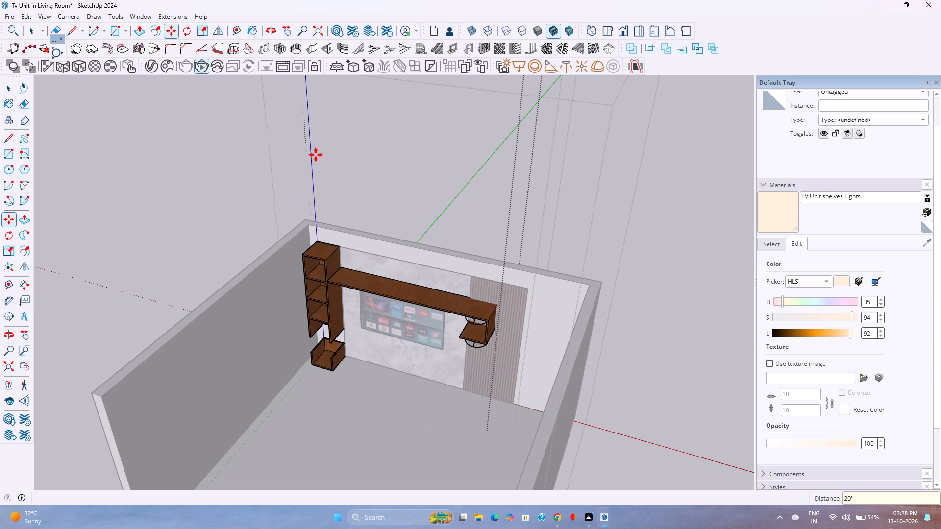
{"action": "key", "text": "space"}
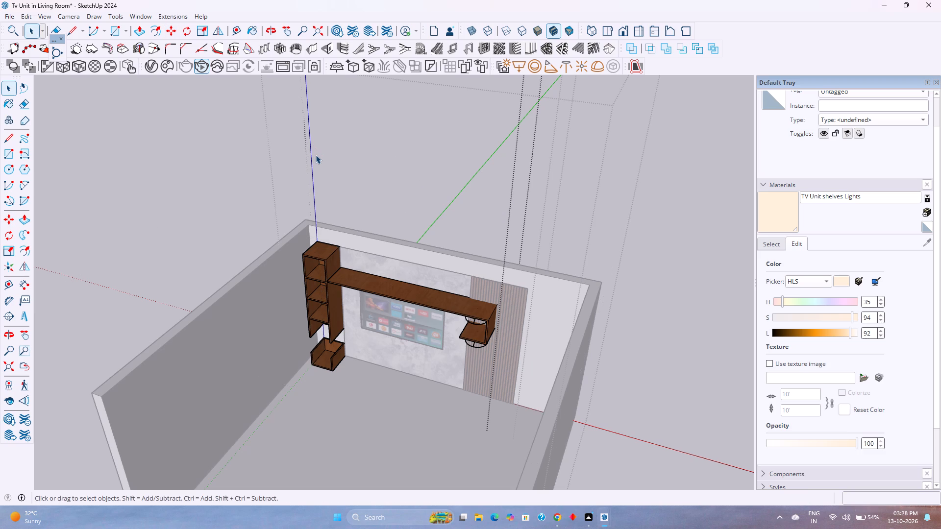
Open the raised drawer cabinet for editing and select its wooden underside face.
{"action": "scroll", "coordinate": [316, 155], "scroll_direction": "down", "scroll_amount": 6}
{"action": "middle_click_drag", "start_coordinate": [329, 158], "coordinate": [379, 383], "text": "shift"}
{"action": "middle_click", "coordinate": [379, 383], "text": "shift"}
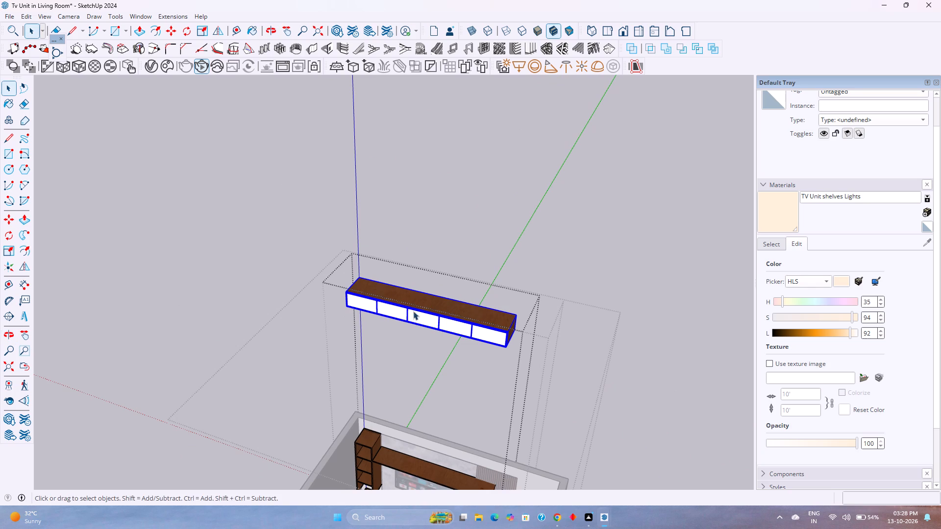
{"action": "scroll", "coordinate": [460, 376], "scroll_direction": "up", "scroll_amount": 1}
{"action": "middle_click_drag", "start_coordinate": [460, 376], "coordinate": [404, 307]}
{"action": "middle_click", "coordinate": [403, 306]}
{"action": "middle_click_drag", "start_coordinate": [398, 297], "coordinate": [395, 287]}
{"action": "scroll", "coordinate": [450, 342], "scroll_direction": "up", "scroll_amount": 5}
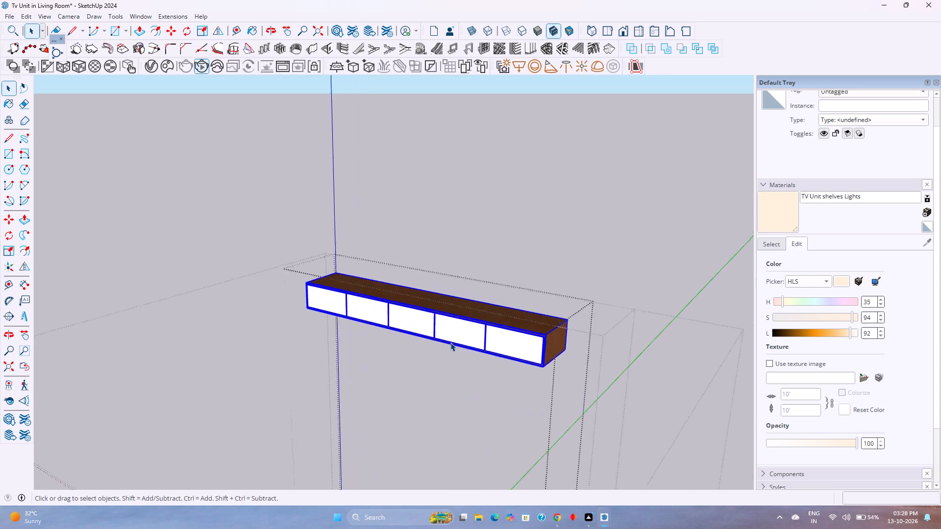
{"action": "scroll", "coordinate": [450, 342], "scroll_direction": "up", "scroll_amount": 2}
{"action": "middle_click_drag", "start_coordinate": [450, 377], "coordinate": [473, 248]}
{"action": "middle_click", "coordinate": [474, 247]}
{"action": "scroll", "coordinate": [481, 243], "scroll_direction": "up", "scroll_amount": 7}
{"action": "scroll", "coordinate": [481, 243], "scroll_direction": "down", "scroll_amount": 1}
{"action": "scroll", "coordinate": [481, 243], "scroll_direction": "up", "scroll_amount": 2}
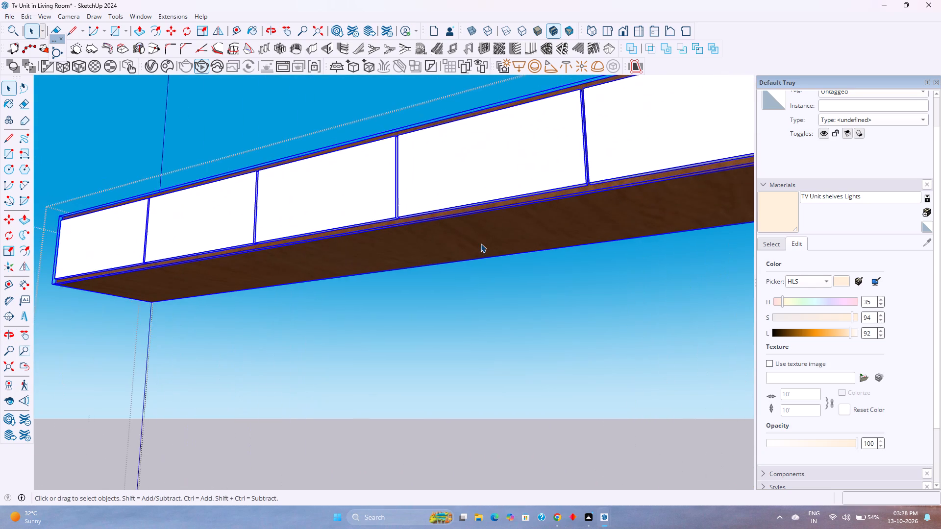
{"action": "scroll", "coordinate": [481, 243], "scroll_direction": "up", "scroll_amount": 2}
{"action": "middle_click_drag", "start_coordinate": [481, 243], "coordinate": [333, 235]}
{"action": "middle_click", "coordinate": [327, 237]}
{"action": "scroll", "coordinate": [326, 208], "scroll_direction": "down", "scroll_amount": 1, "text": "shift"}
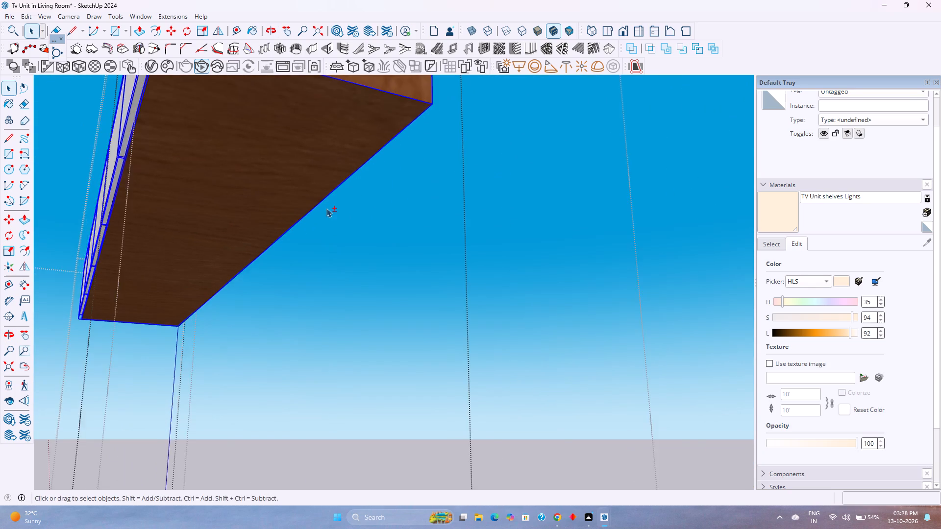
{"action": "middle_click_drag", "start_coordinate": [326, 208], "coordinate": [394, 315], "text": "shift"}
{"action": "middle_click_drag", "start_coordinate": [357, 326], "coordinate": [292, 232]}
{"action": "scroll", "coordinate": [307, 308], "scroll_direction": "up", "scroll_amount": 3}
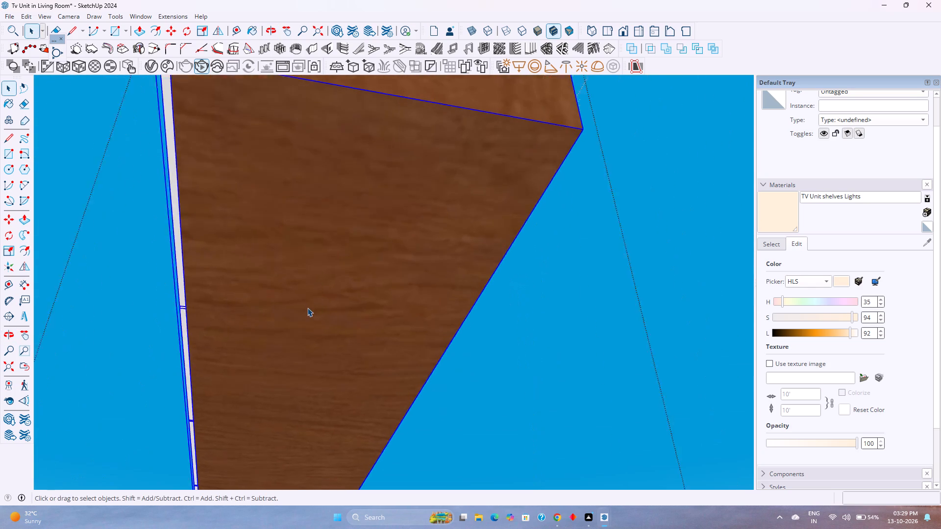
{"action": "double_click", "coordinate": [483, 247]}
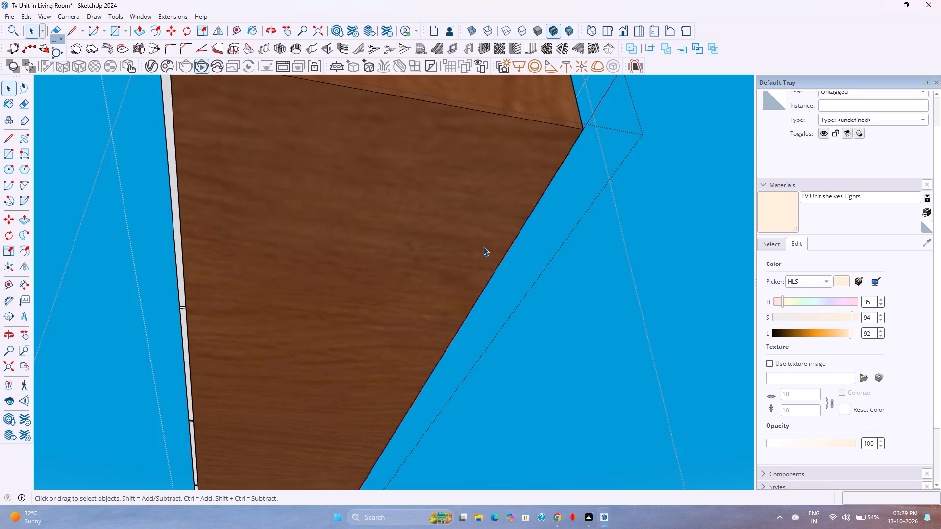
{"action": "left_click", "coordinate": [494, 242]}
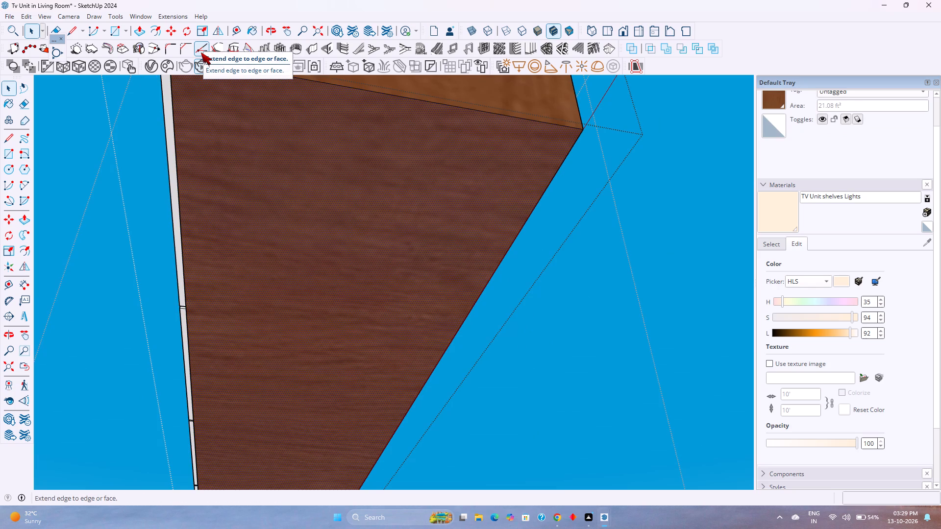
Place two guides on the underside parallel to its back edge: one 1.5" in from the edge, another 0.5" further in.
{"action": "left_click", "coordinate": [240, 33]}
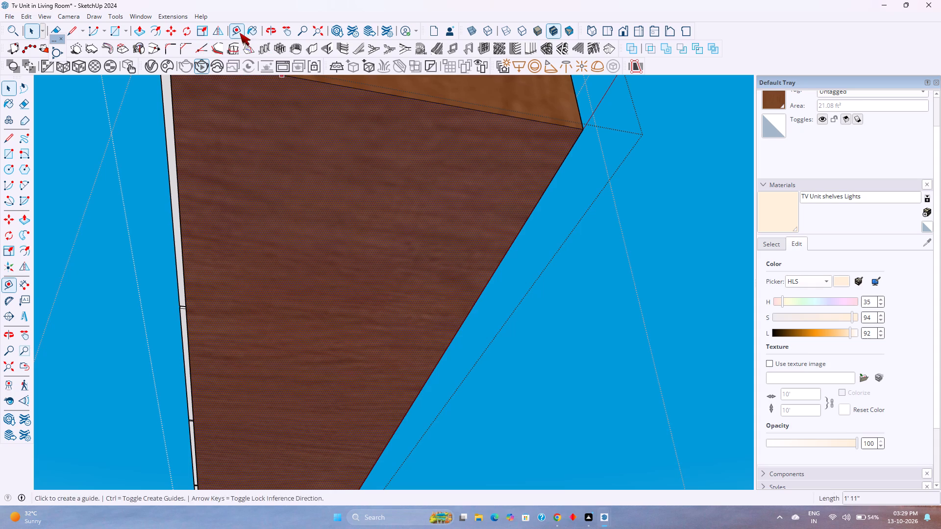
{"action": "left_click", "coordinate": [525, 227]}
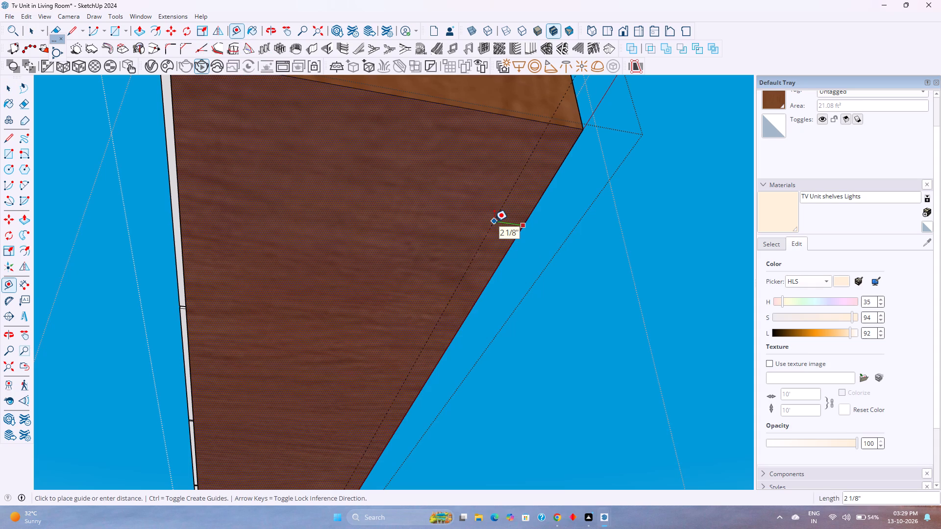
{"action": "type", "text": "1.5"}
{"action": "key", "text": "Return"}
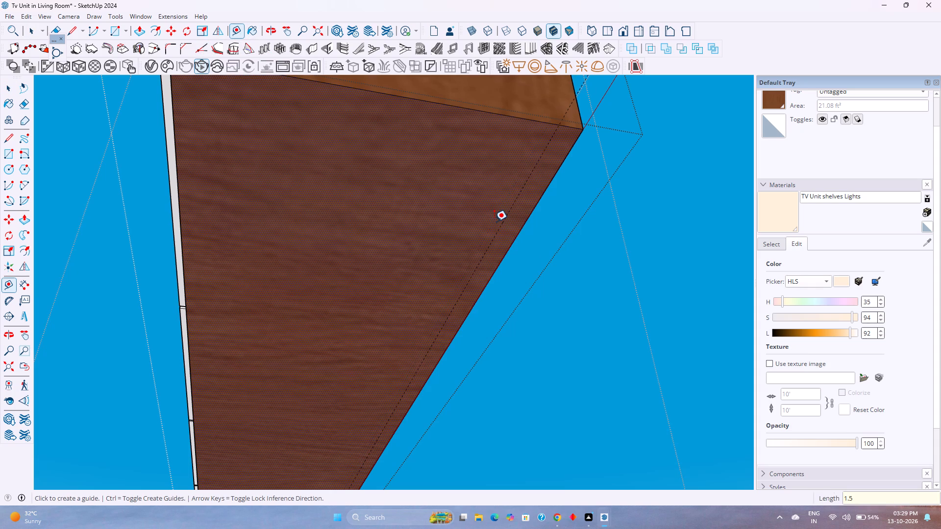
{"action": "scroll", "coordinate": [494, 221], "scroll_direction": "up", "scroll_amount": 4}
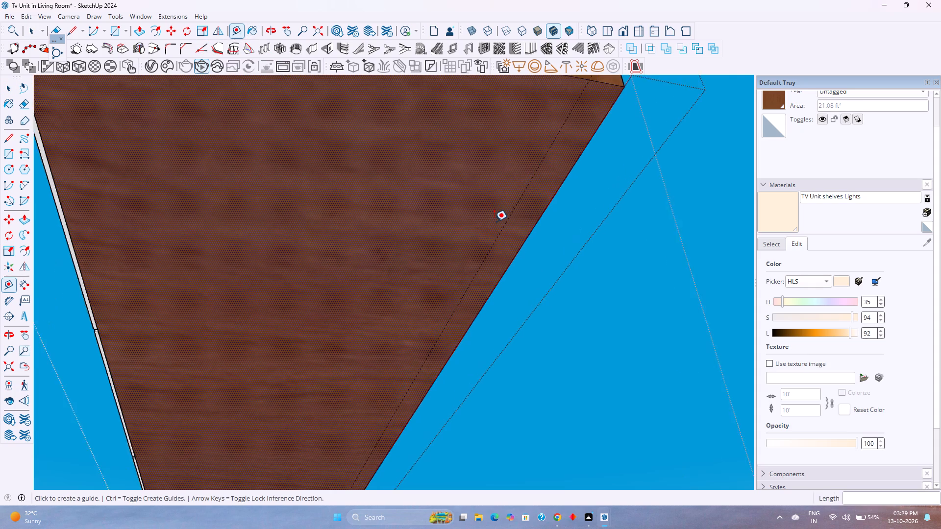
{"action": "scroll", "coordinate": [494, 221], "scroll_direction": "up", "scroll_amount": 2}
{"action": "left_click", "coordinate": [510, 222]}
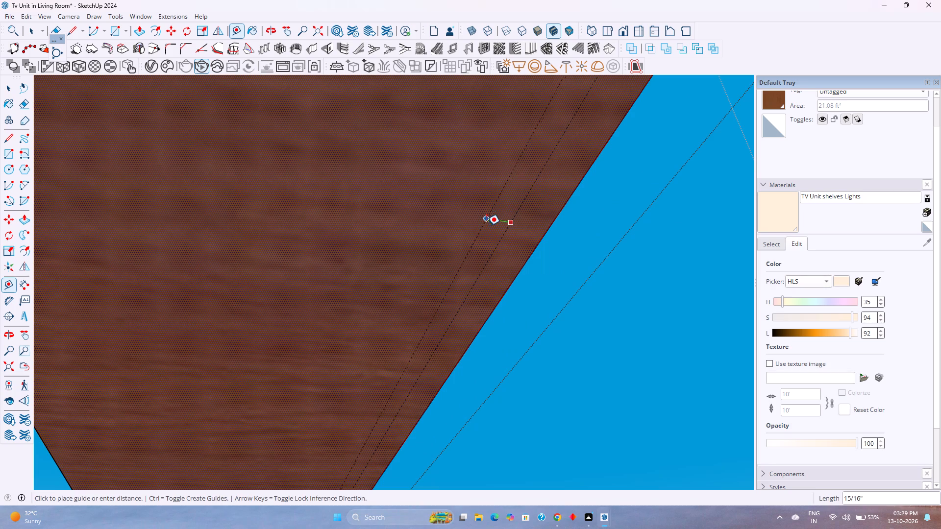
{"action": "type", "text": "0."}
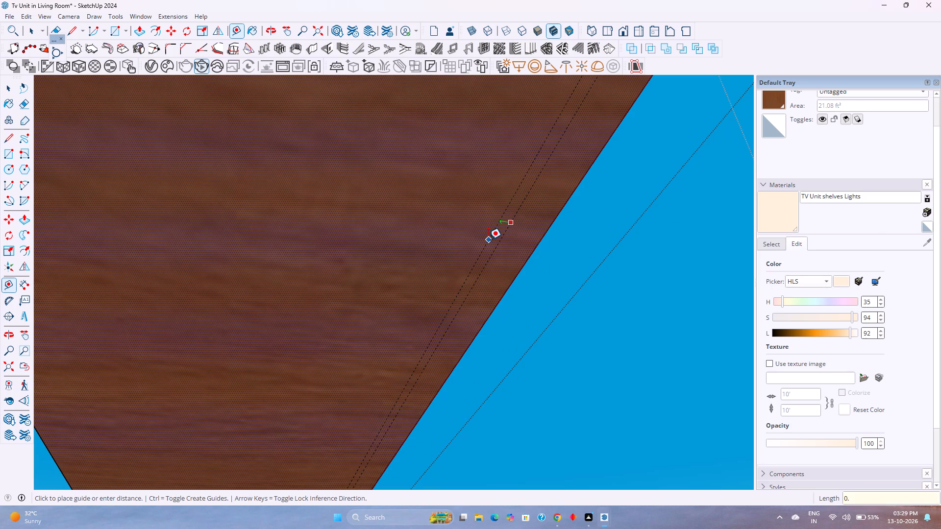
{"action": "key", "text": "5"}
{"action": "key", "text": "Return"}
{"action": "key", "text": "space"}
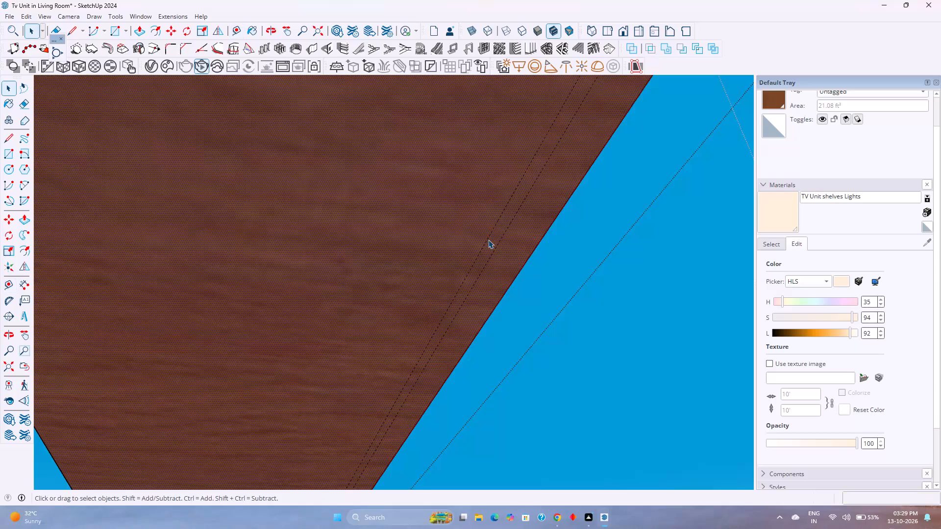
{"action": "scroll", "coordinate": [488, 240], "scroll_direction": "down", "scroll_amount": 10}
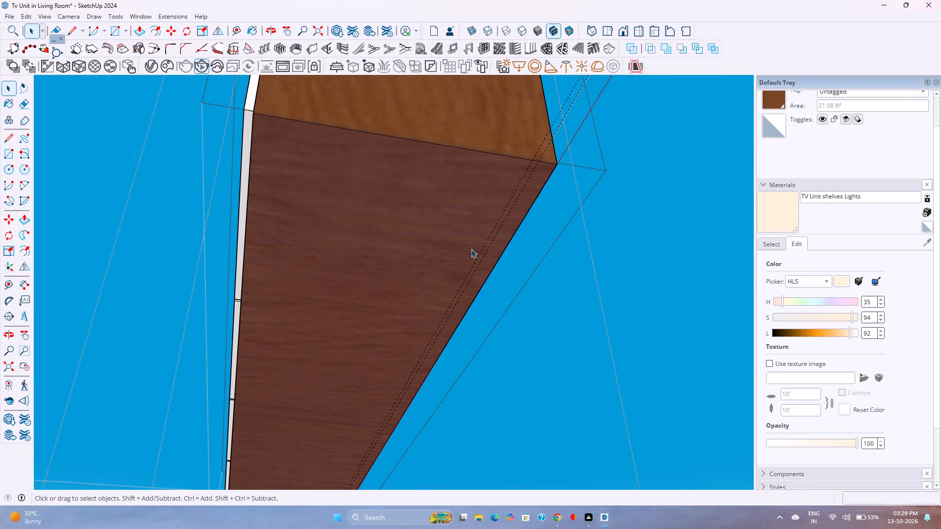
Place a guide on the cabinet's underside 1.2" in from its near short end edge.
{"action": "scroll", "coordinate": [470, 249], "scroll_direction": "down", "scroll_amount": 1}
{"action": "middle_click_drag", "start_coordinate": [470, 249], "coordinate": [533, 257]}
{"action": "scroll", "coordinate": [533, 257], "scroll_direction": "down", "scroll_amount": 5}
{"action": "scroll", "coordinate": [246, 446], "scroll_direction": "up", "scroll_amount": 4}
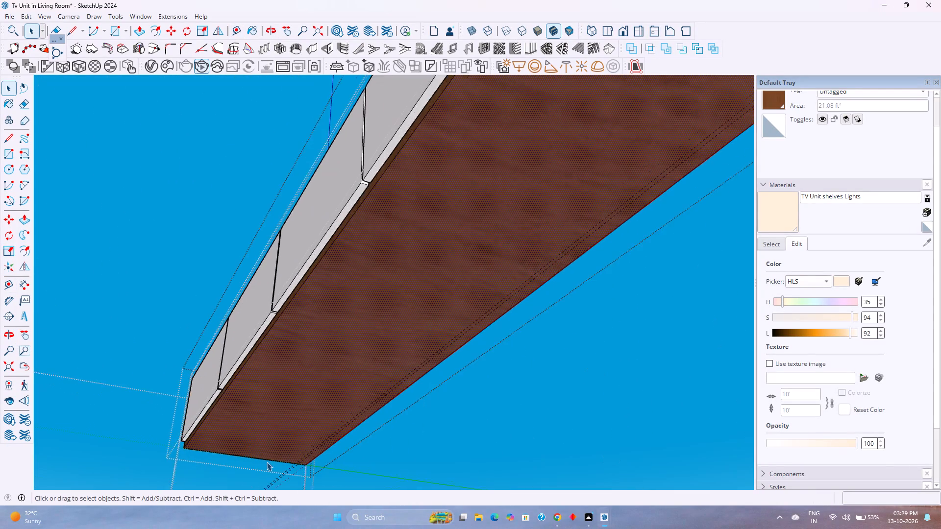
{"action": "scroll", "coordinate": [267, 462], "scroll_direction": "up", "scroll_amount": 13}
{"action": "middle_click_drag", "start_coordinate": [303, 459], "coordinate": [334, 359]}
{"action": "scroll", "coordinate": [338, 347], "scroll_direction": "up", "scroll_amount": 4}
{"action": "left_click", "coordinate": [239, 28]}
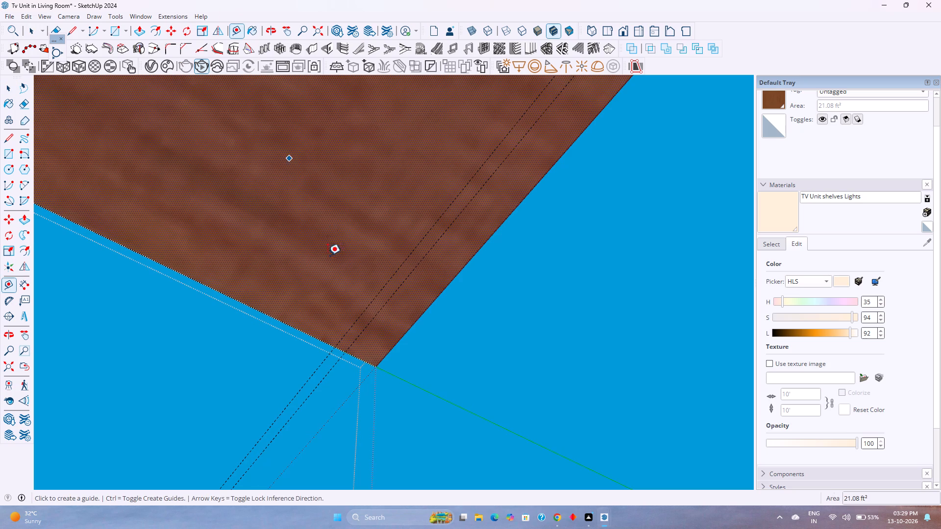
{"action": "left_click", "coordinate": [311, 336]}
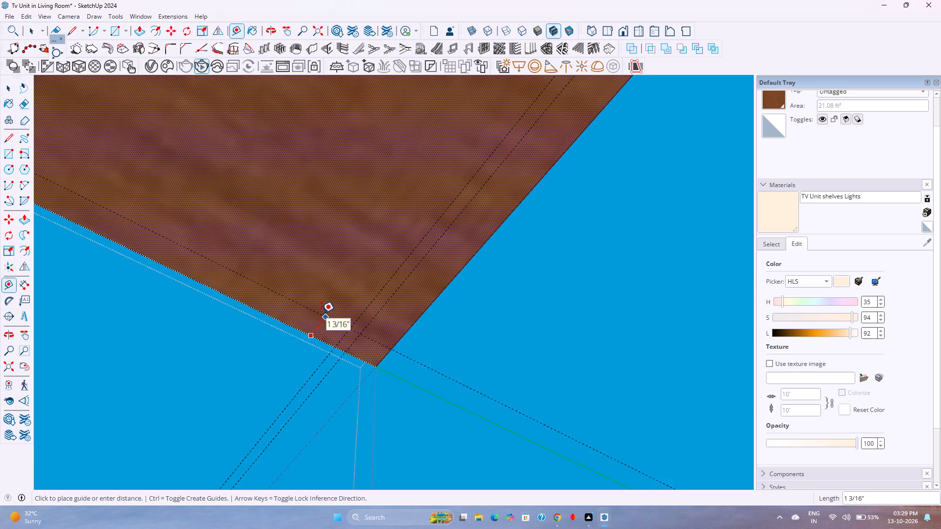
{"action": "type", "text": "1.2"}
{"action": "key", "text": "Return"}
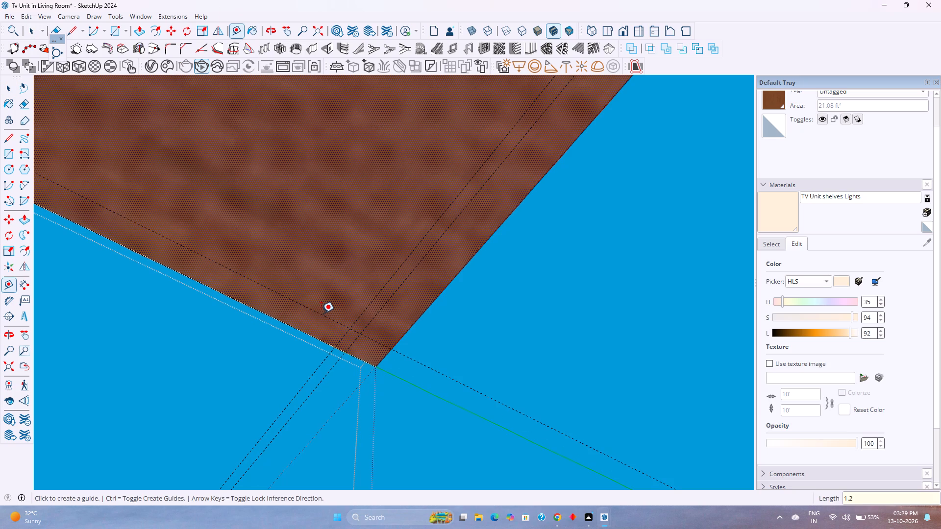
Place a guide on the underside 1" in from its opposite short end edge, beside the wooden side panel.
{"action": "scroll", "coordinate": [321, 313], "scroll_direction": "down", "scroll_amount": 20}
{"action": "scroll", "coordinate": [321, 313], "scroll_direction": "down", "scroll_amount": 1}
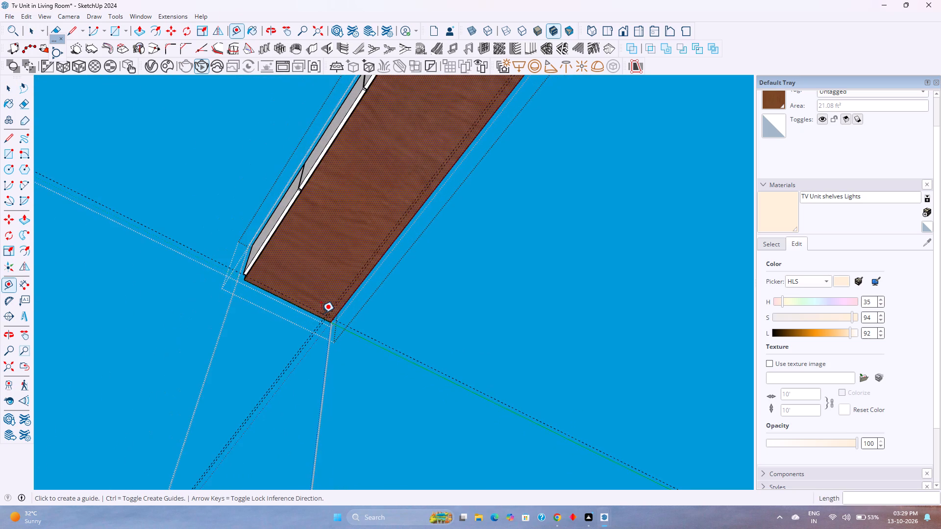
{"action": "scroll", "coordinate": [321, 313], "scroll_direction": "down", "scroll_amount": 3}
{"action": "middle_click_drag", "start_coordinate": [321, 313], "coordinate": [288, 377]}
{"action": "scroll", "coordinate": [304, 359], "scroll_direction": "down", "scroll_amount": 9}
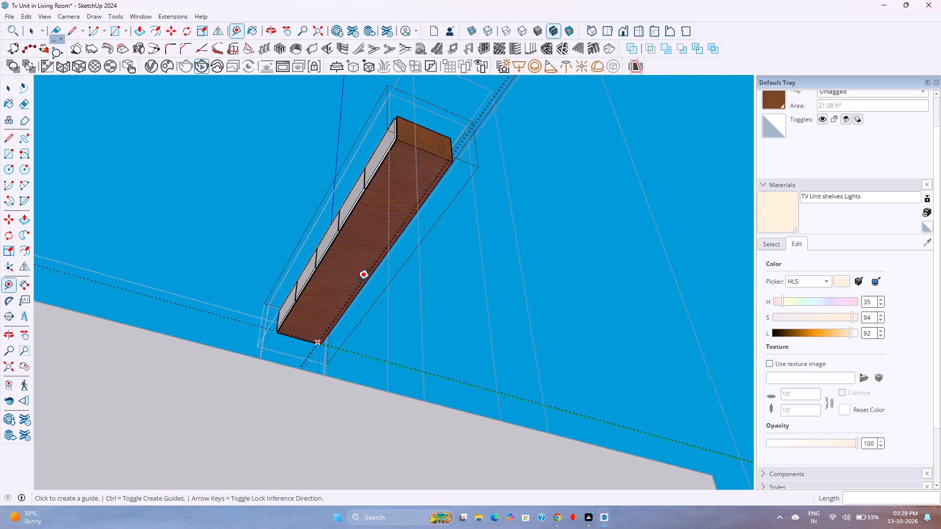
{"action": "scroll", "coordinate": [437, 153], "scroll_direction": "up", "scroll_amount": 14}
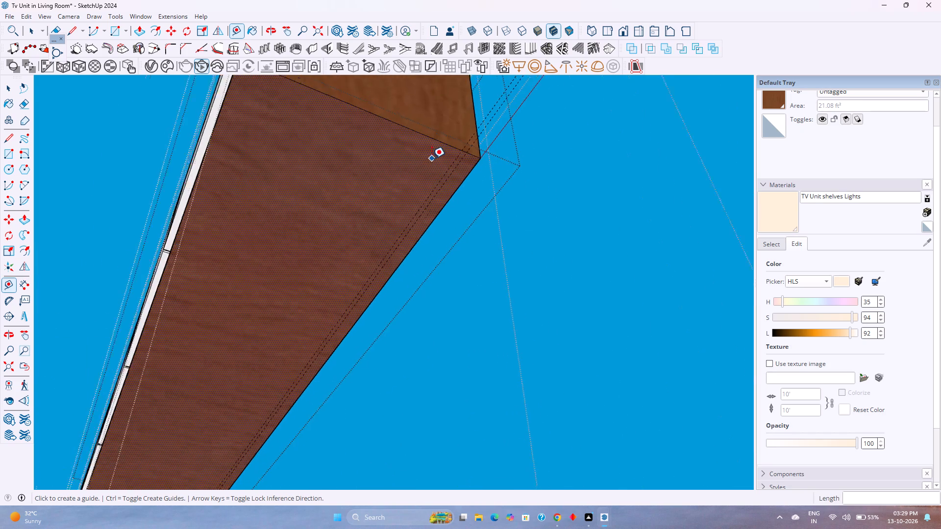
{"action": "scroll", "coordinate": [432, 158], "scroll_direction": "up", "scroll_amount": 6}
{"action": "left_click", "coordinate": [472, 142]}
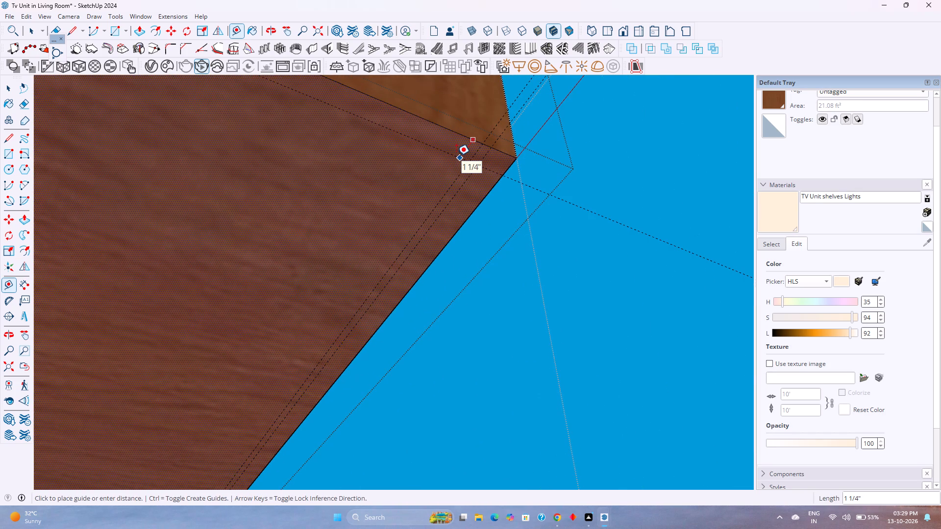
{"action": "key", "text": "1"}
{"action": "key", "text": "Return"}
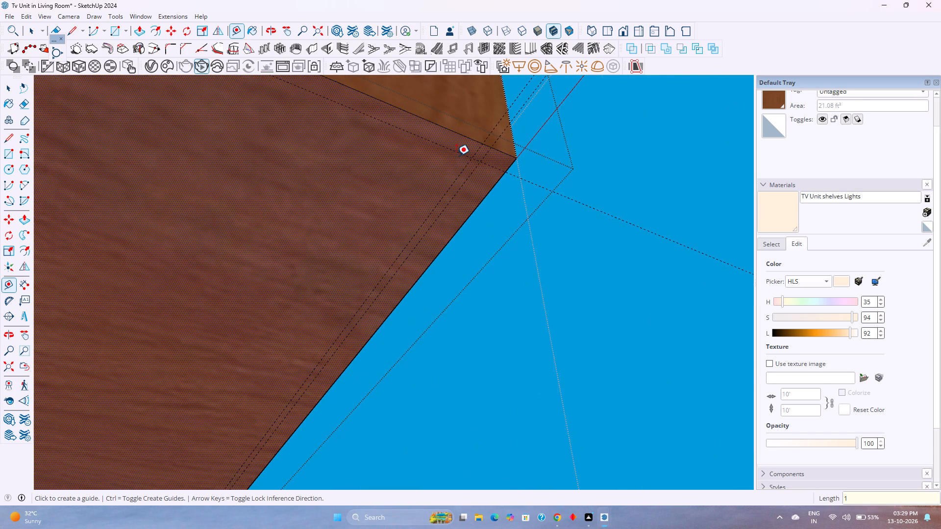
Draw a rectangle about 10' 9 13/16" by 1/2" on the underside between the guide intersections at both ends.
{"action": "scroll", "coordinate": [461, 167], "scroll_direction": "down", "scroll_amount": 15}
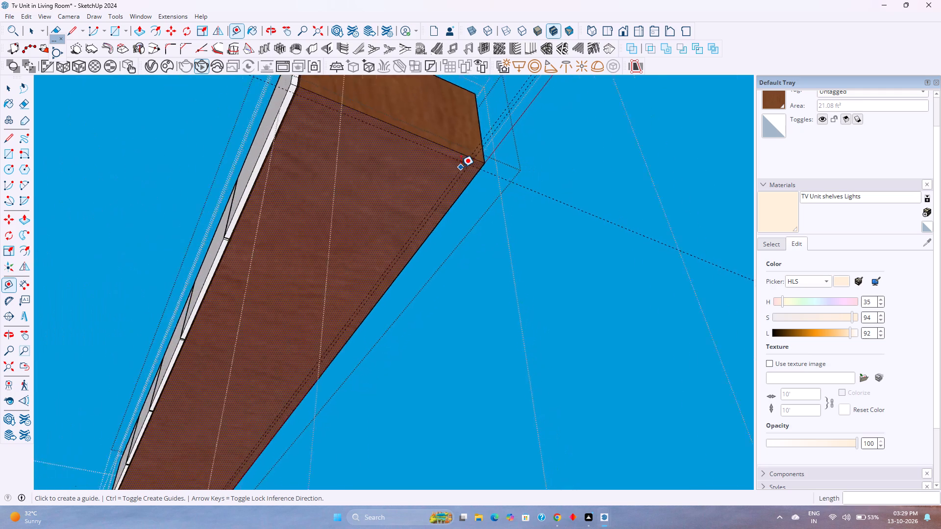
{"action": "scroll", "coordinate": [461, 167], "scroll_direction": "down", "scroll_amount": 6}
{"action": "key", "text": "r"}
{"action": "scroll", "coordinate": [244, 448], "scroll_direction": "up", "scroll_amount": 6}
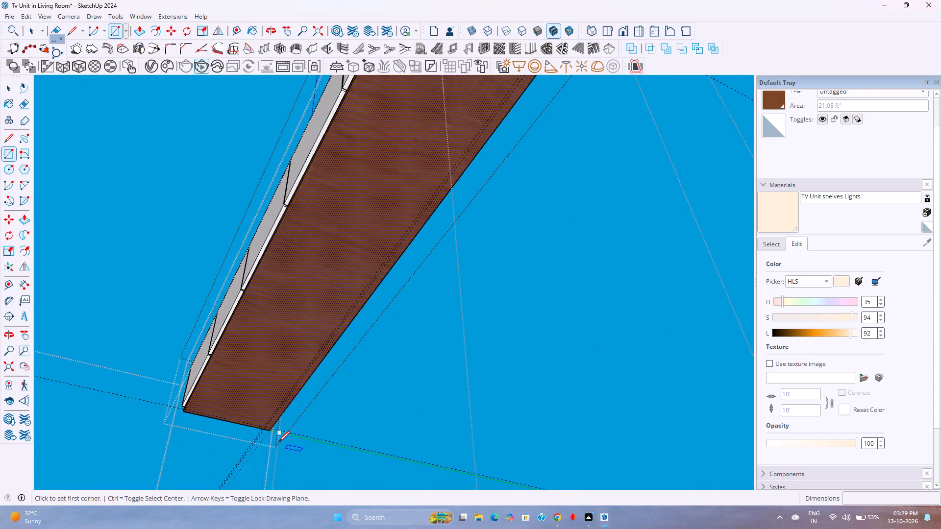
{"action": "scroll", "coordinate": [278, 442], "scroll_direction": "up", "scroll_amount": 20}
{"action": "scroll", "coordinate": [278, 442], "scroll_direction": "up", "scroll_amount": 3}
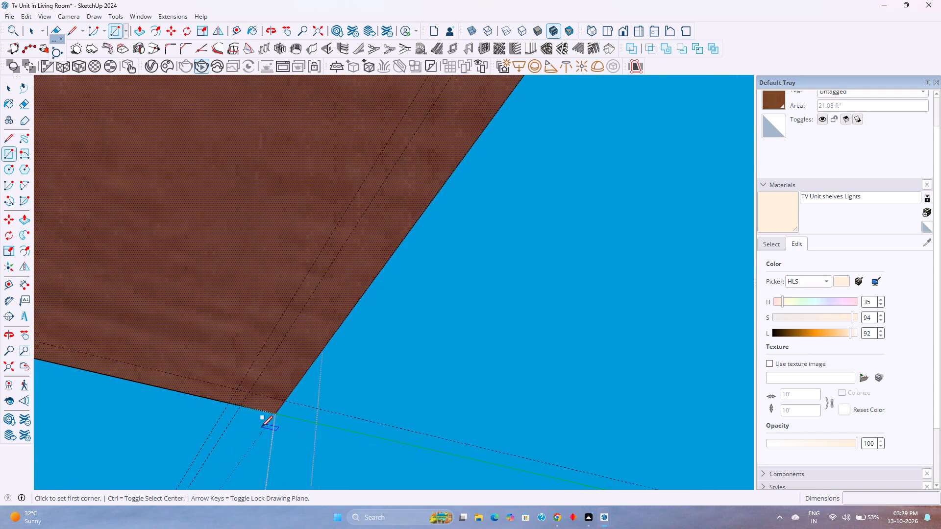
{"action": "left_click", "coordinate": [229, 380]}
{"action": "scroll", "coordinate": [264, 347], "scroll_direction": "down", "scroll_amount": 19}
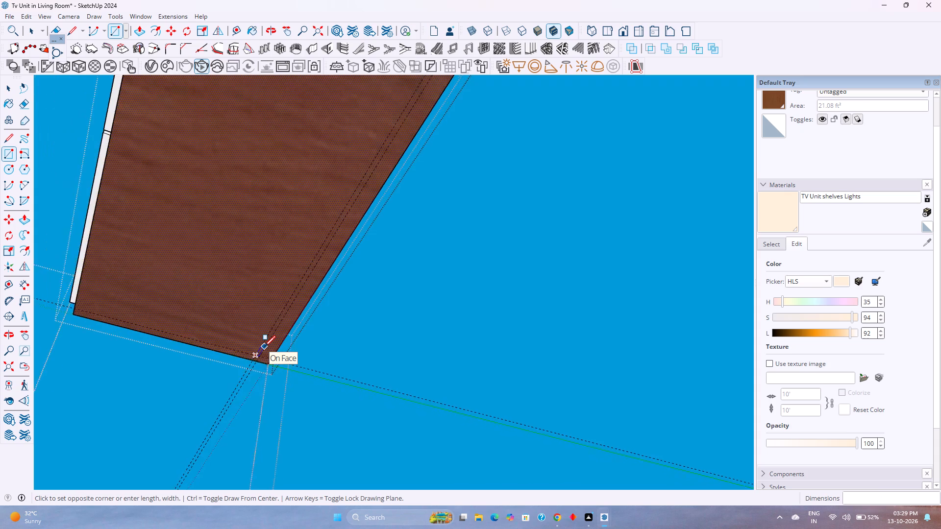
{"action": "scroll", "coordinate": [264, 347], "scroll_direction": "down", "scroll_amount": 19}
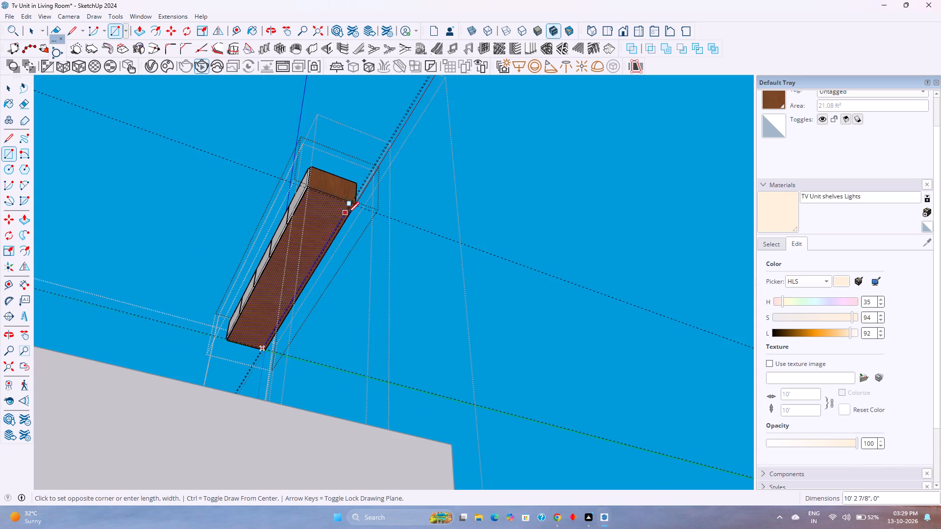
{"action": "scroll", "coordinate": [348, 213], "scroll_direction": "up", "scroll_amount": 20}
{"action": "scroll", "coordinate": [348, 213], "scroll_direction": "up", "scroll_amount": 5}
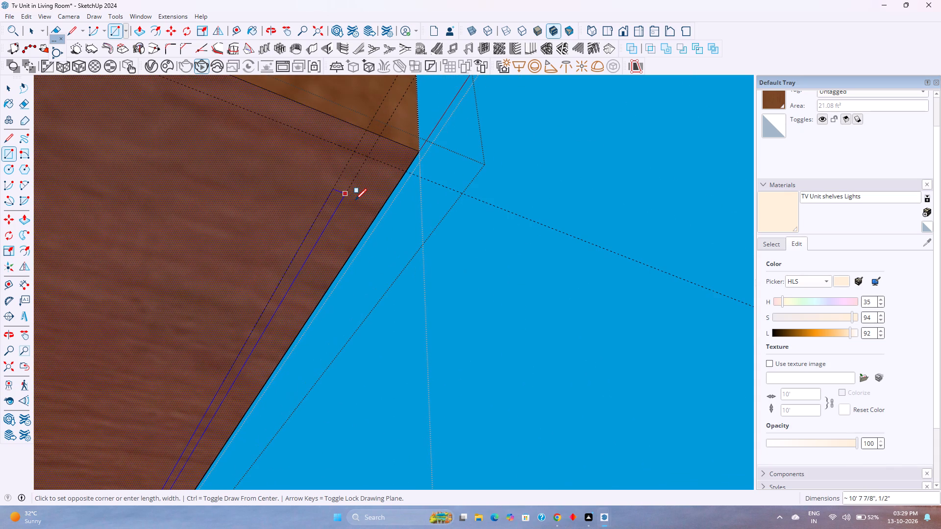
{"action": "left_click", "coordinate": [371, 158]}
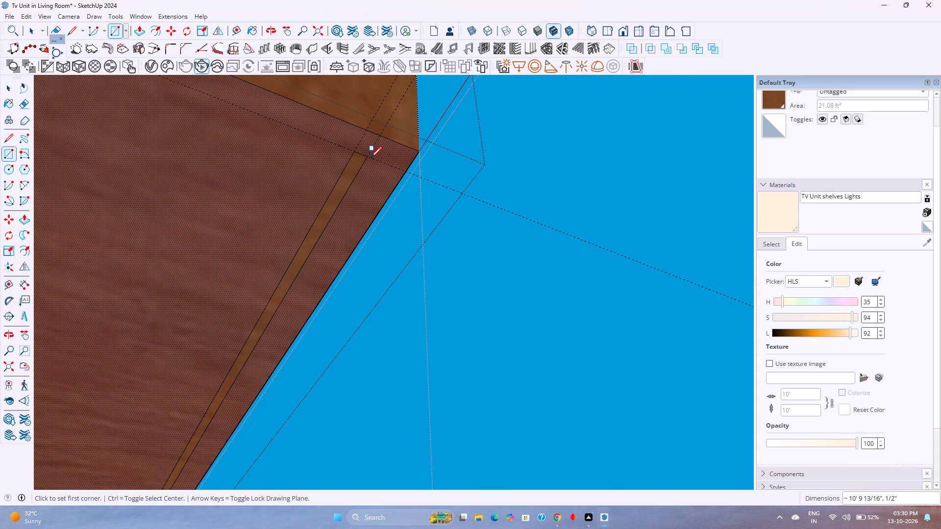
{"action": "key", "text": "Escape"}
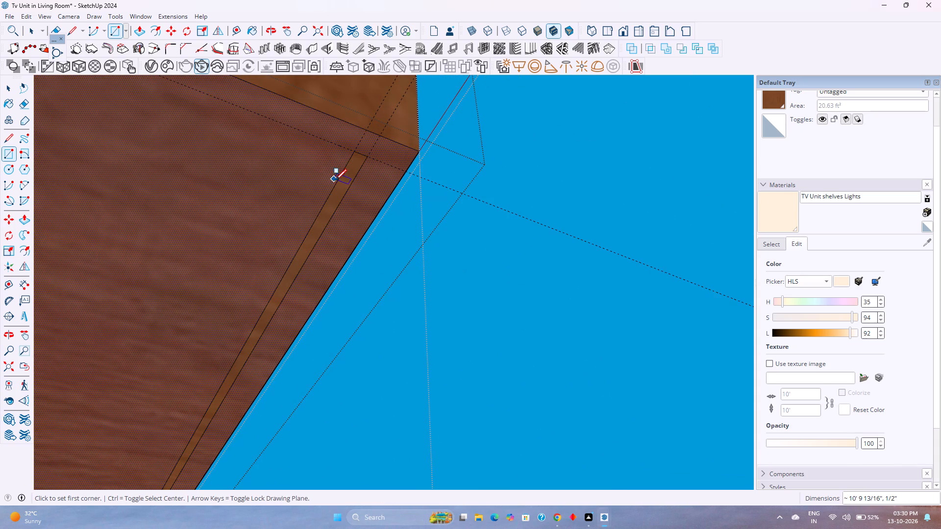
{"action": "key", "text": "Escape"}
Copy the narrow strip face with its edges 1' straight down along the blue axis, from its far corner.
{"action": "key", "text": "space"}
{"action": "left_click", "coordinate": [341, 189]}
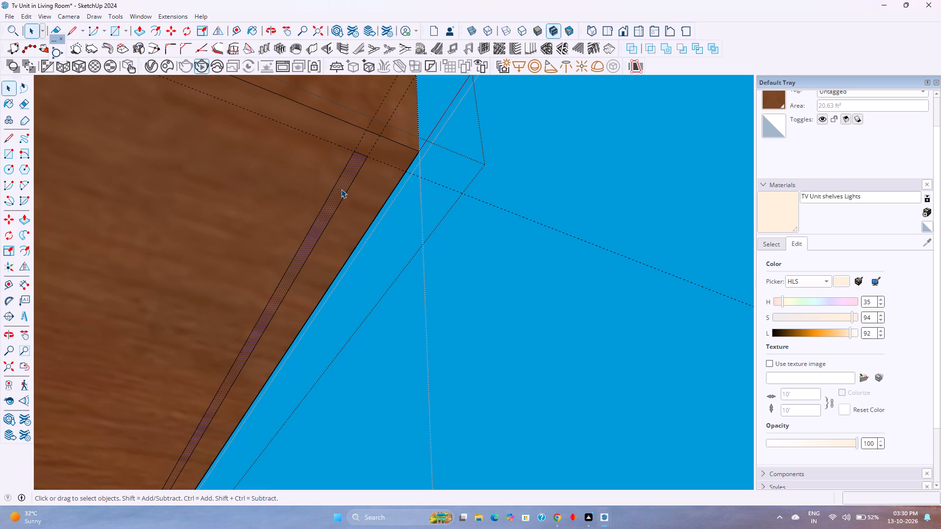
{"action": "double_click", "coordinate": [341, 189]}
{"action": "key", "text": "m"}
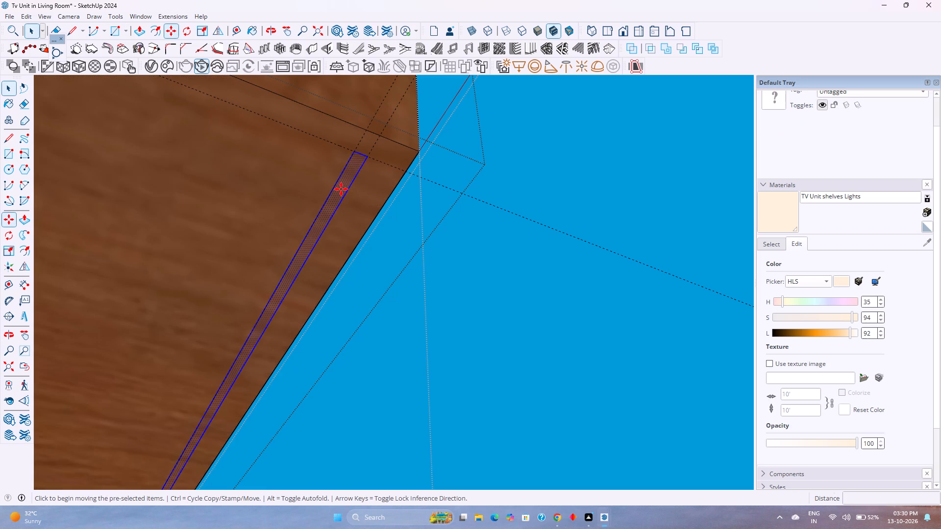
{"action": "left_click", "coordinate": [353, 151]}
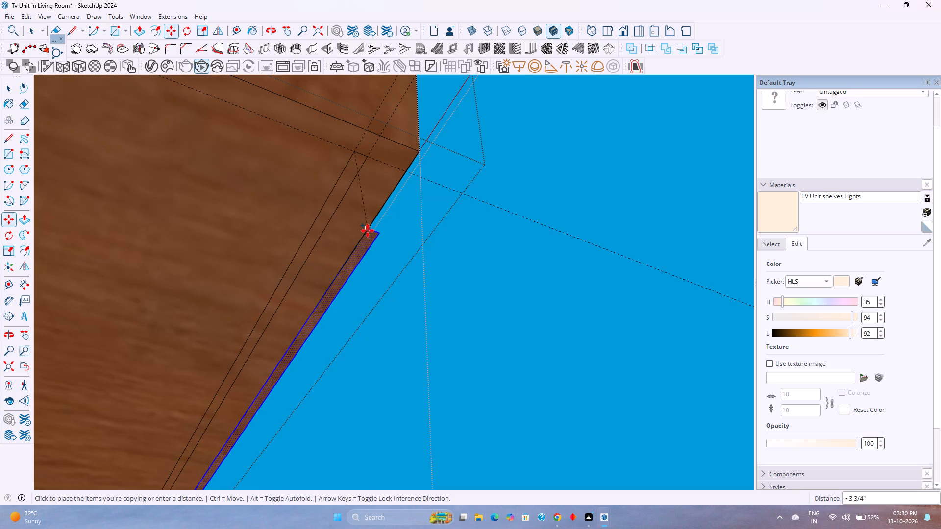
{"action": "key", "text": "Up"}
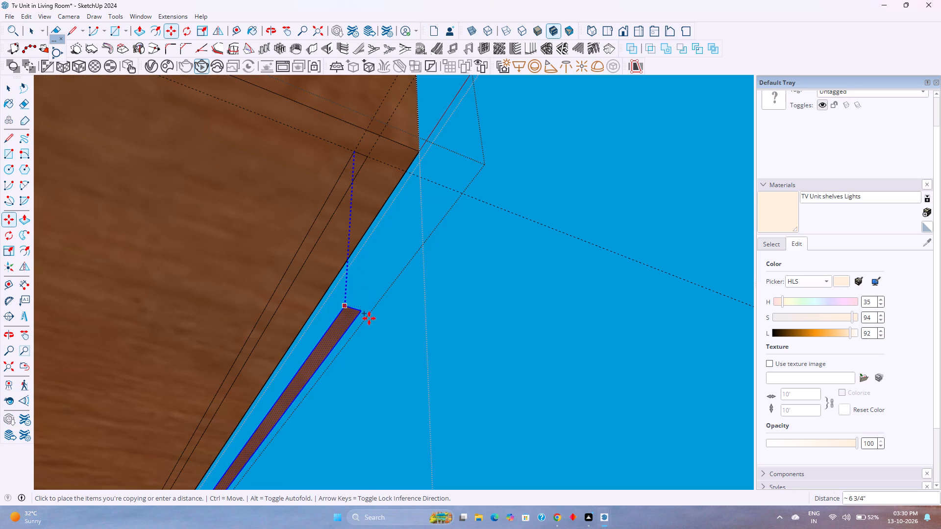
{"action": "type", "text": "1'"}
{"action": "key", "text": "Return"}
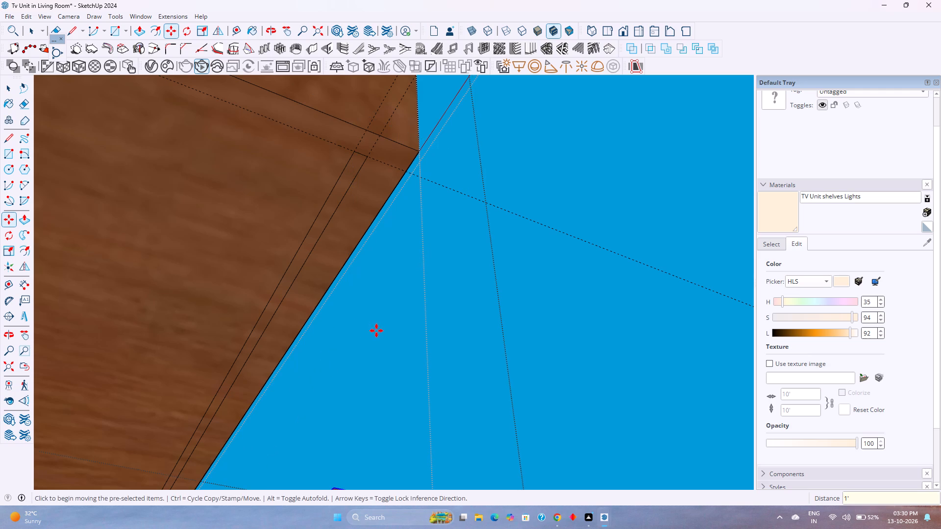
Push the original strip face 0.25" into the cabinet's underside as a recess with Push/Pull.
{"action": "key", "text": "space"}
{"action": "left_click", "coordinate": [327, 214]}
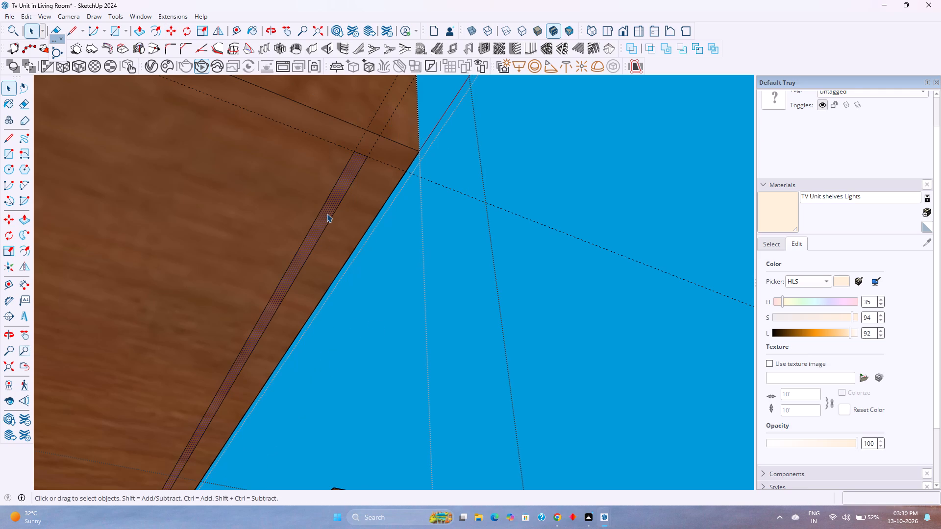
{"action": "key", "text": "p"}
{"action": "left_click", "coordinate": [327, 214]}
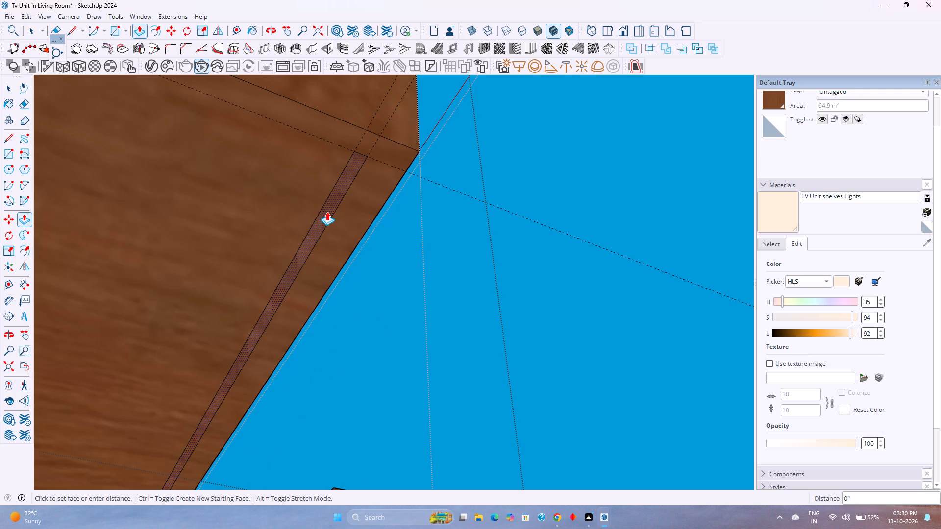
{"action": "type", "text": "0.25"}
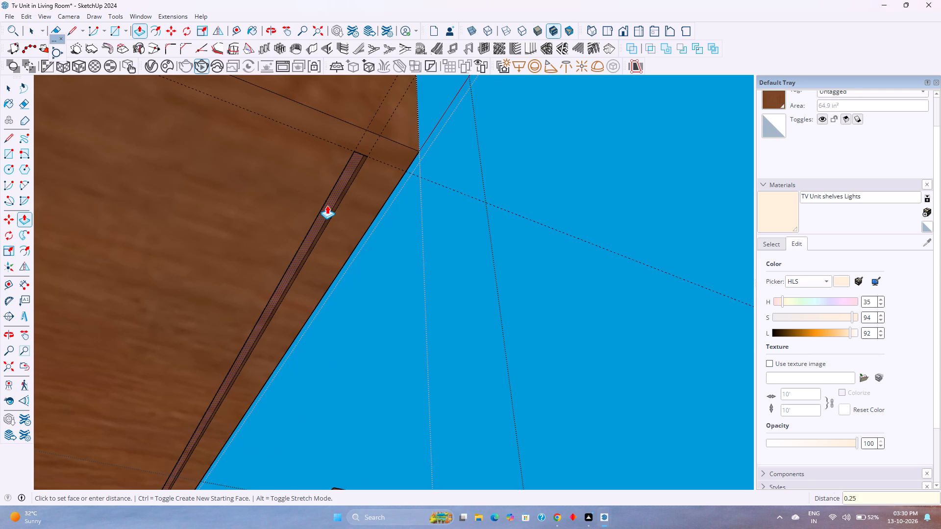
{"action": "key", "text": "Return"}
{"action": "key", "text": "space"}
Make the copied strip face below the cabinet, including its edges, into a group.
{"action": "scroll", "coordinate": [339, 219], "scroll_direction": "down", "scroll_amount": 2}
{"action": "middle_click_drag", "start_coordinate": [339, 219], "coordinate": [343, 224]}
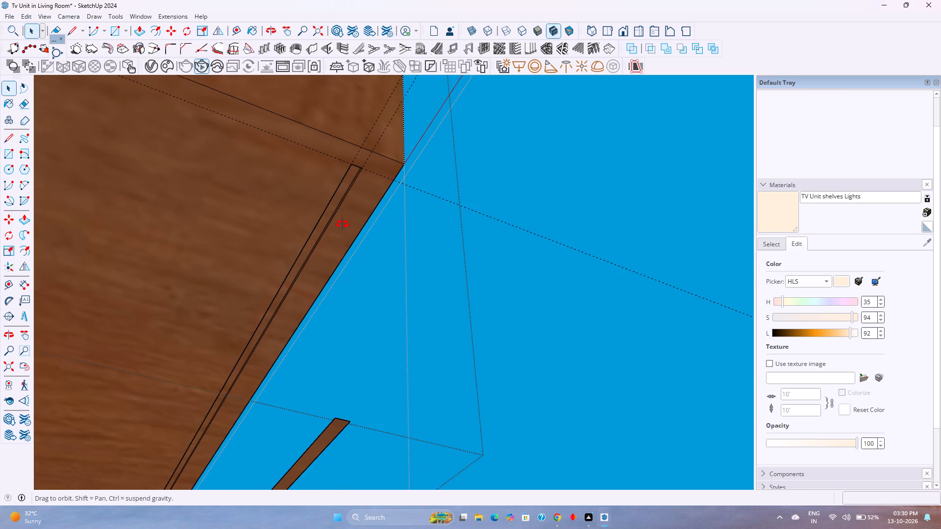
{"action": "middle_click_drag", "start_coordinate": [343, 224], "coordinate": [344, 228]}
{"action": "double_click", "coordinate": [326, 450]}
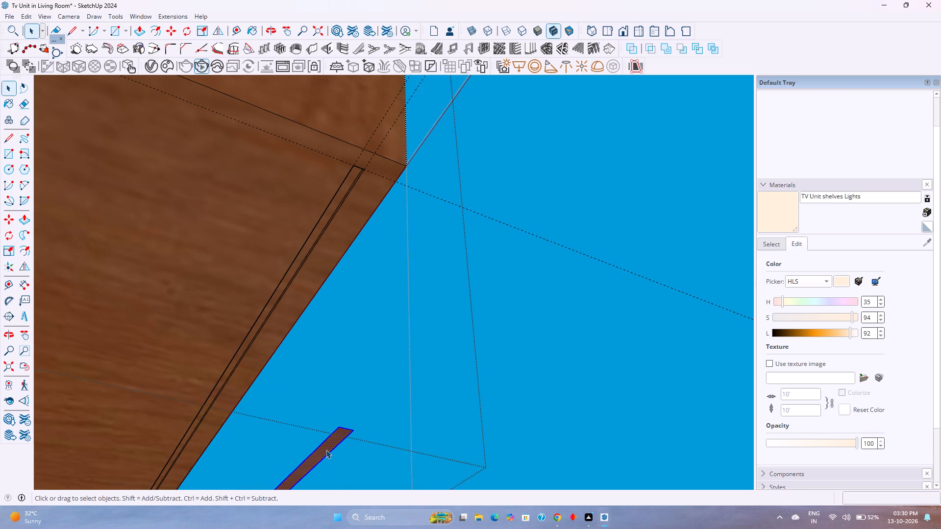
{"action": "scroll", "coordinate": [325, 445], "scroll_direction": "up", "scroll_amount": 7}
{"action": "double_click", "coordinate": [331, 445]}
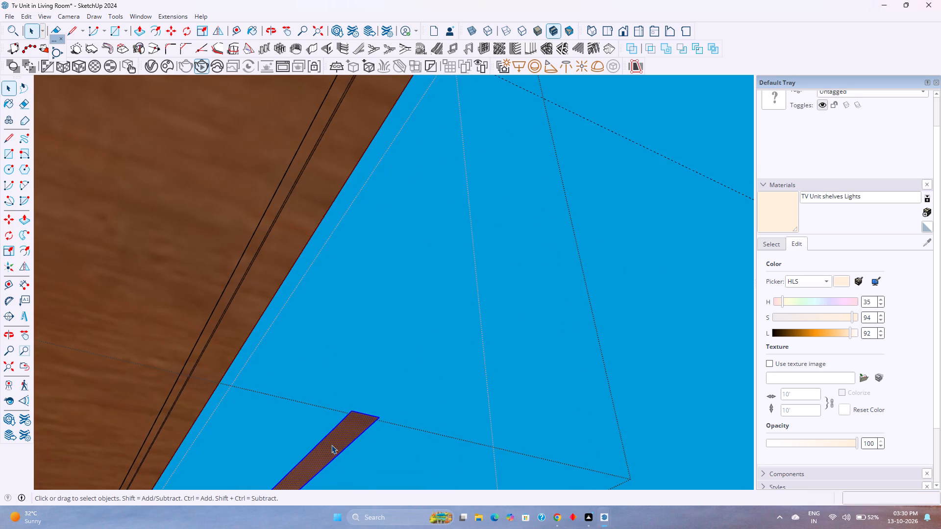
{"action": "middle_click_drag", "start_coordinate": [335, 445], "coordinate": [368, 487]}
{"action": "right_click", "coordinate": [336, 433]}
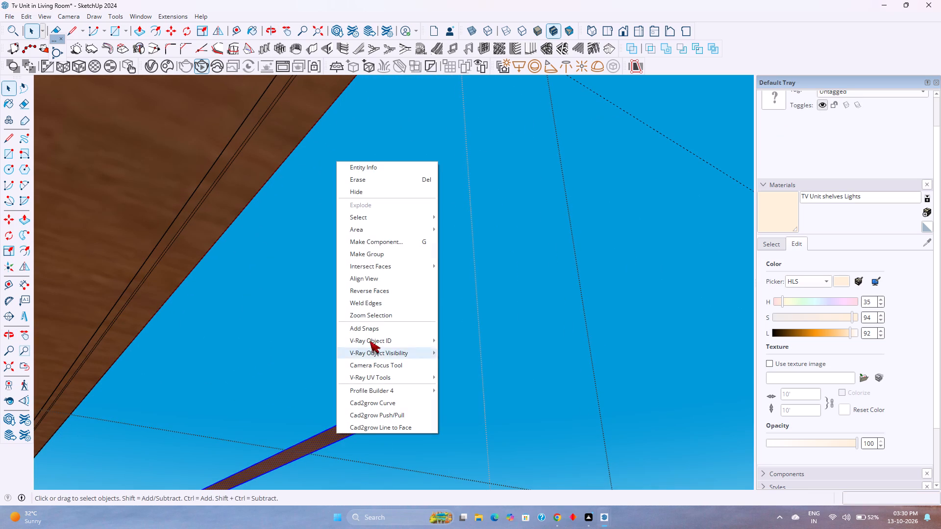
{"action": "left_click", "coordinate": [376, 259]}
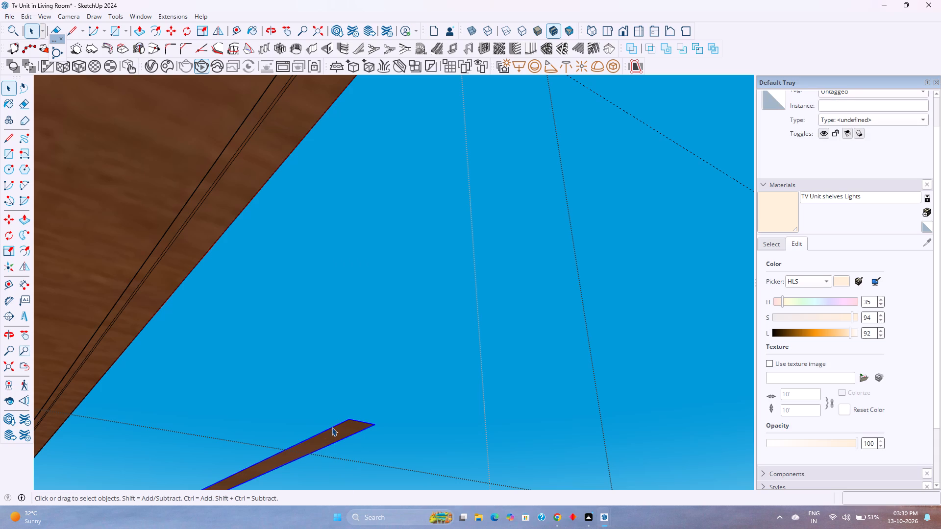
Open the strip group for editing and extrude its face 0.25" upward with Push/Pull.
{"action": "double_click", "coordinate": [337, 437]}
{"action": "scroll", "coordinate": [337, 437], "scroll_direction": "up", "scroll_amount": 2}
{"action": "middle_click_drag", "start_coordinate": [337, 436], "coordinate": [354, 528]}
{"action": "middle_click", "coordinate": [354, 528]}
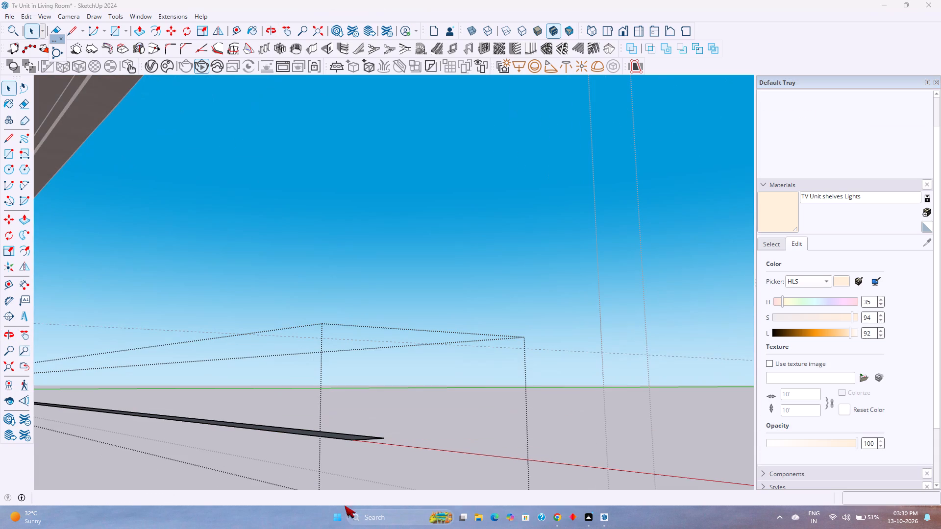
{"action": "key", "text": "p"}
{"action": "middle_click_drag", "start_coordinate": [345, 439], "coordinate": [358, 503]}
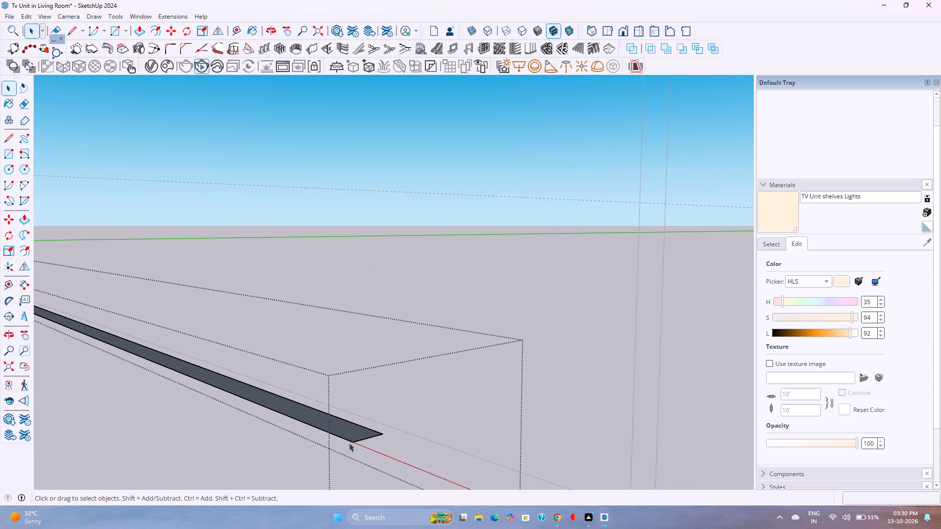
{"action": "key", "text": "p"}
{"action": "left_click", "coordinate": [351, 434]}
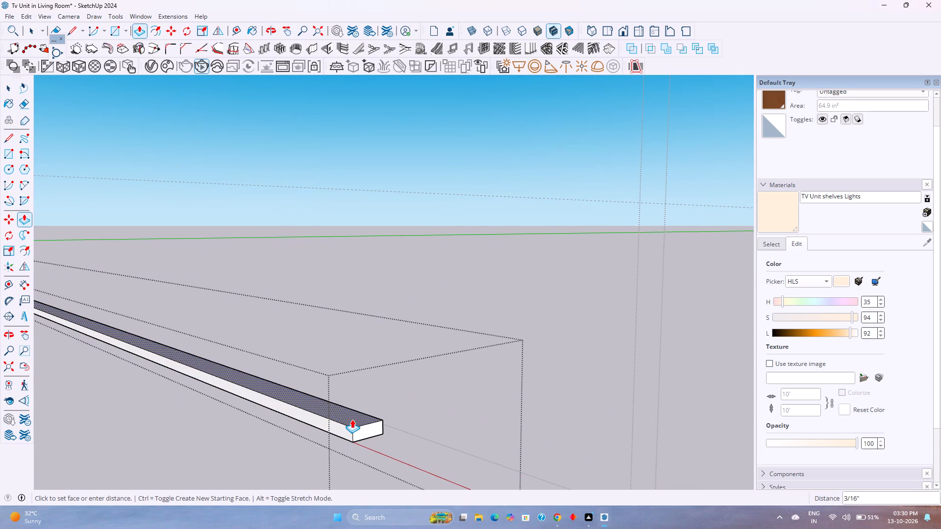
{"action": "type", "text": "0.25"}
{"action": "key", "text": "Return"}
{"action": "key", "text": "space"}
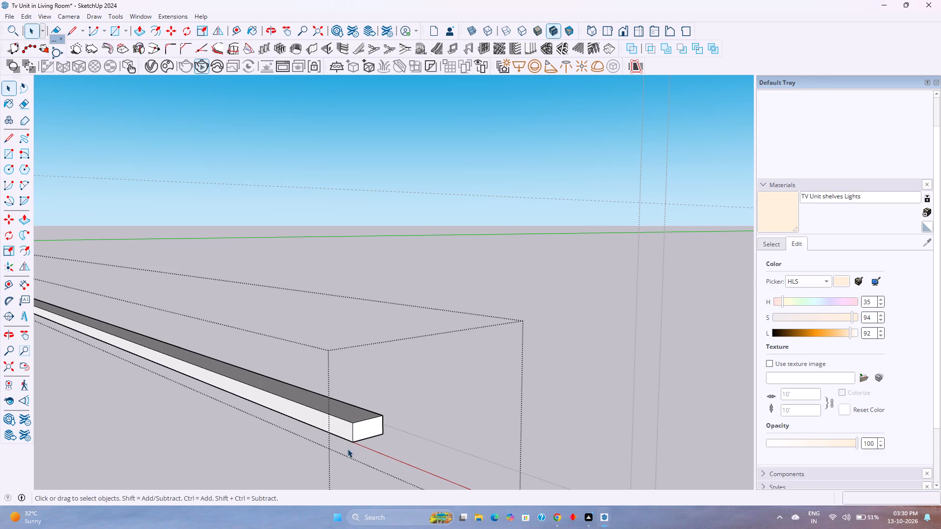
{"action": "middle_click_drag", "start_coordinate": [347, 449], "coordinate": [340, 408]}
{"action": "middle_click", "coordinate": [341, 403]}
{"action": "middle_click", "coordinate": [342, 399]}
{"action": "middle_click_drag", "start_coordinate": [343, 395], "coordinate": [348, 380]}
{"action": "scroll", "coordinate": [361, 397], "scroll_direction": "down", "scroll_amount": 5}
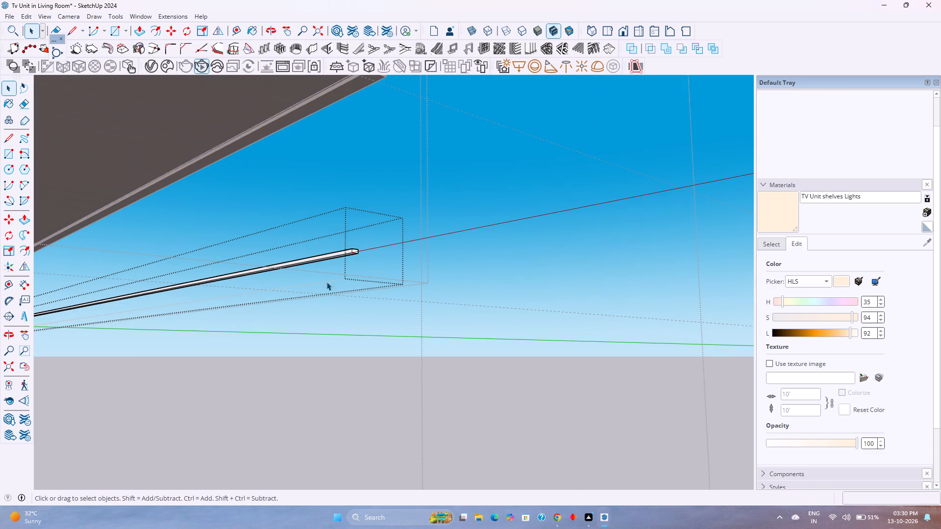
Finish editing the strip group and apply the V-Ray material TV Unit shelves Lights to the whole strip.
{"action": "left_click", "coordinate": [444, 302]}
{"action": "left_click", "coordinate": [350, 254]}
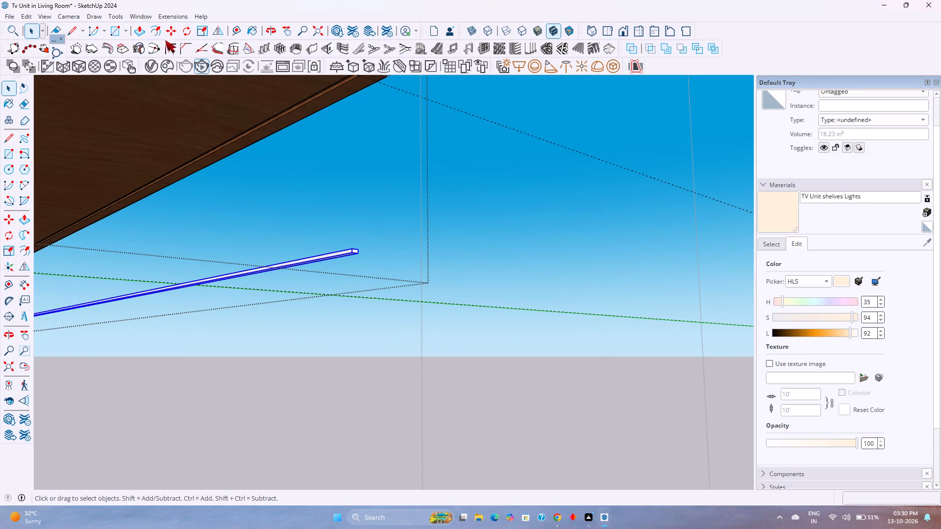
{"action": "left_click", "coordinate": [150, 66]}
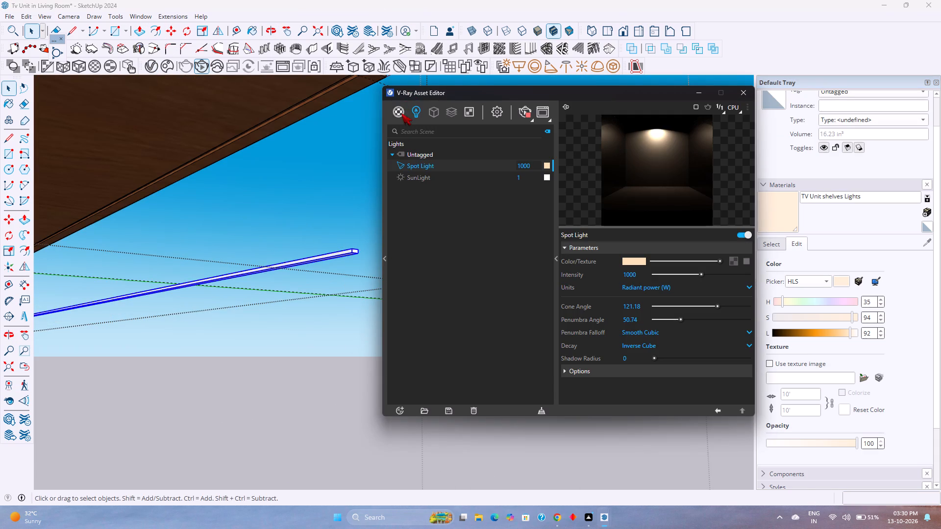
{"action": "left_click", "coordinate": [401, 113]}
{"action": "scroll", "coordinate": [476, 330], "scroll_direction": "down", "scroll_amount": 15}
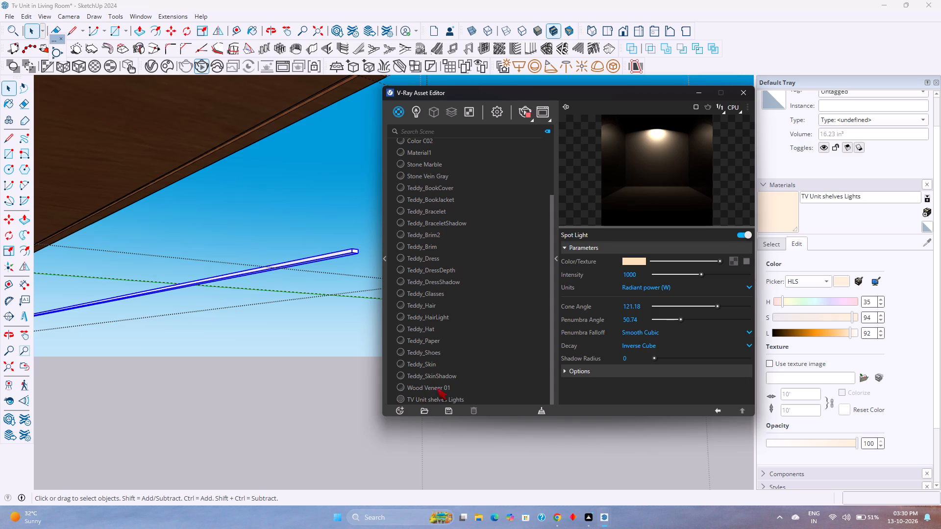
{"action": "left_click", "coordinate": [458, 398]}
{"action": "right_click", "coordinate": [458, 398]}
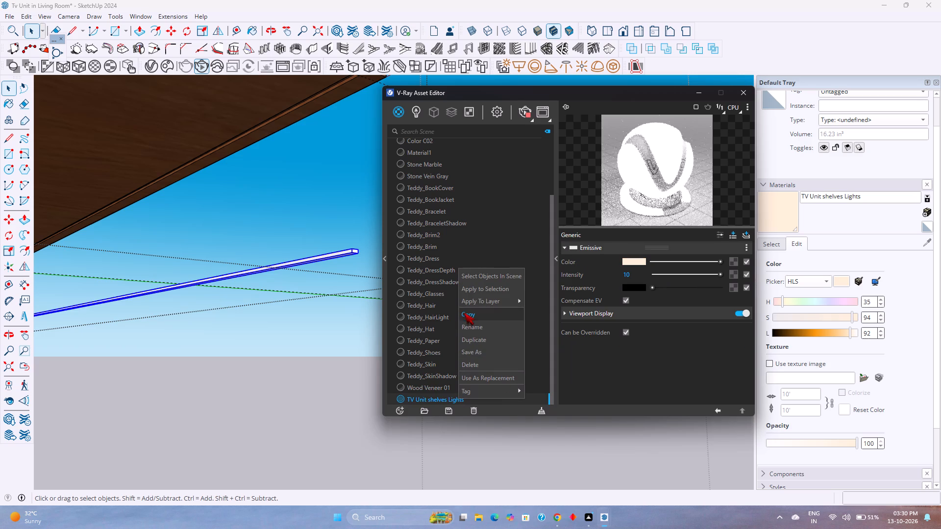
{"action": "left_click", "coordinate": [474, 289]}
{"action": "left_click", "coordinate": [282, 401]}
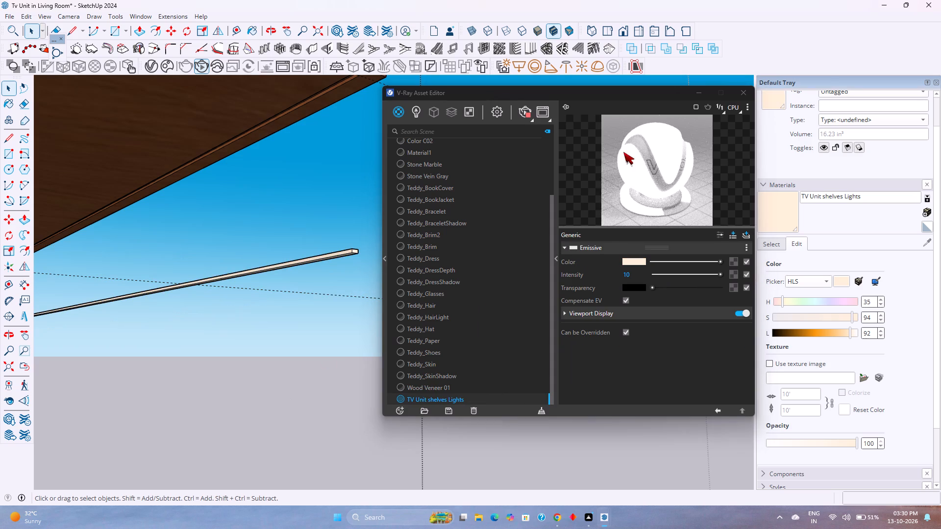
{"action": "left_click", "coordinate": [648, 79]}
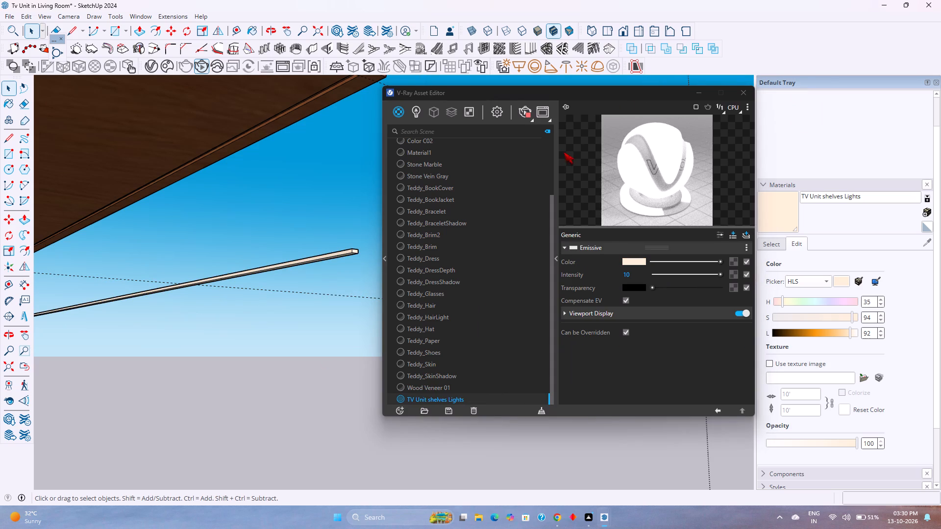
{"action": "left_click", "coordinate": [698, 96]}
Move the light strip 1' straight up from its end corner into the recess under the drawer cabinet.
{"action": "scroll", "coordinate": [331, 278], "scroll_direction": "up", "scroll_amount": 2}
{"action": "left_click", "coordinate": [367, 238]}
{"action": "left_click", "coordinate": [367, 238]}
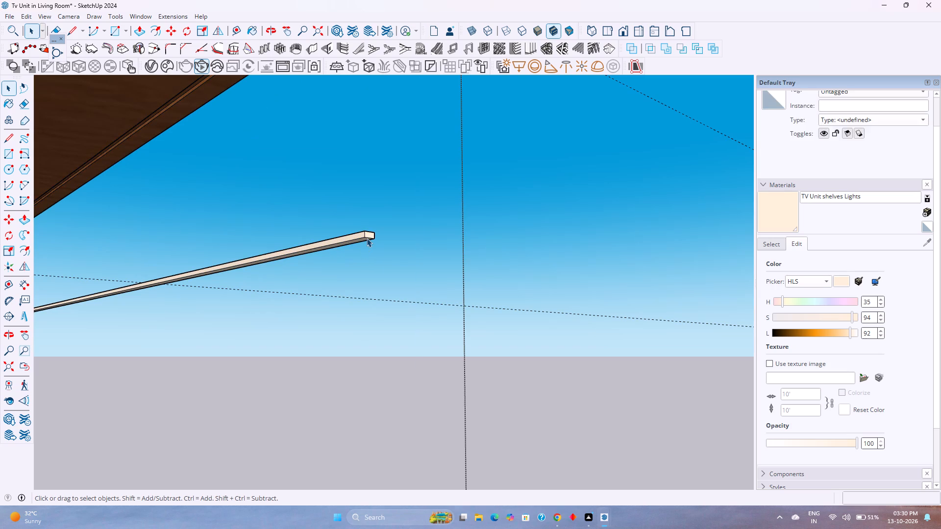
{"action": "left_click", "coordinate": [367, 238]}
{"action": "left_click", "coordinate": [367, 238]}
{"action": "left_click", "coordinate": [367, 238]}
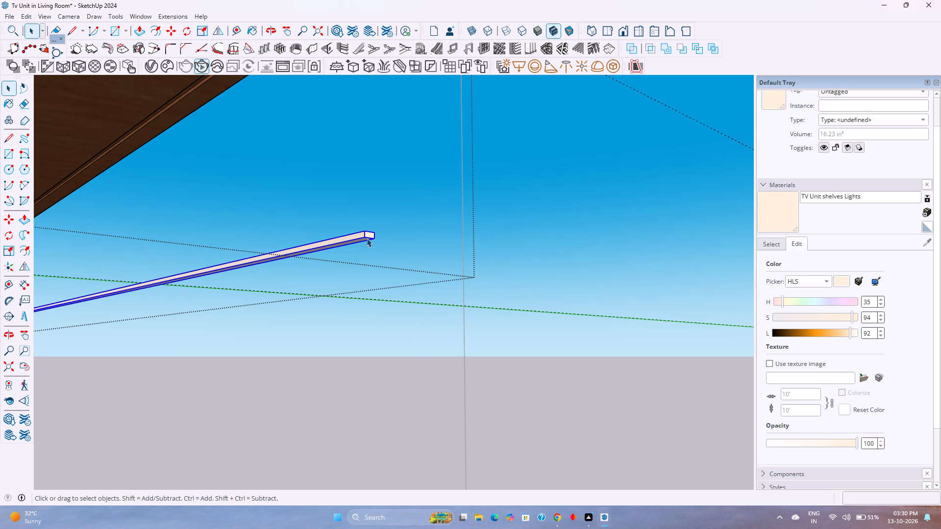
{"action": "key", "text": "m"}
{"action": "scroll", "coordinate": [363, 239], "scroll_direction": "up", "scroll_amount": 7}
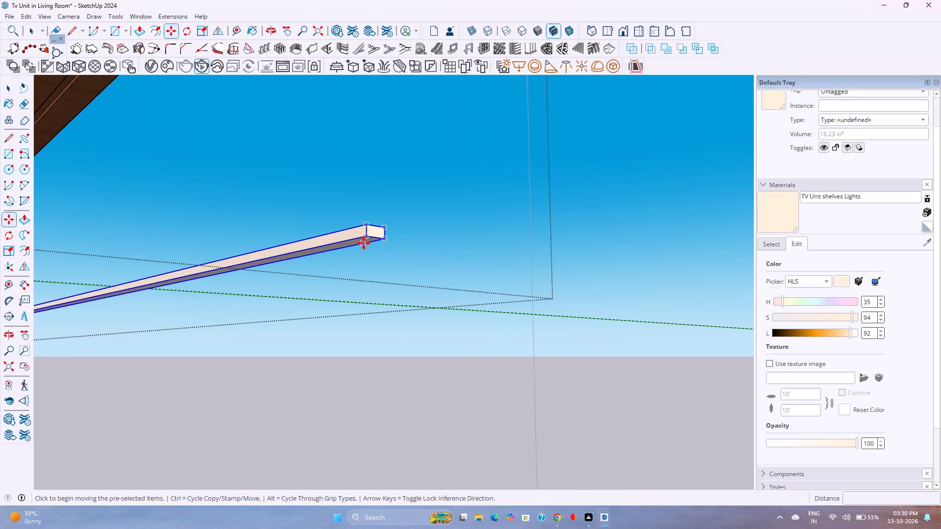
{"action": "left_click", "coordinate": [365, 239]}
{"action": "scroll", "coordinate": [349, 209], "scroll_direction": "down", "scroll_amount": 10}
{"action": "middle_click_drag", "start_coordinate": [349, 209], "coordinate": [348, 362], "text": "shift"}
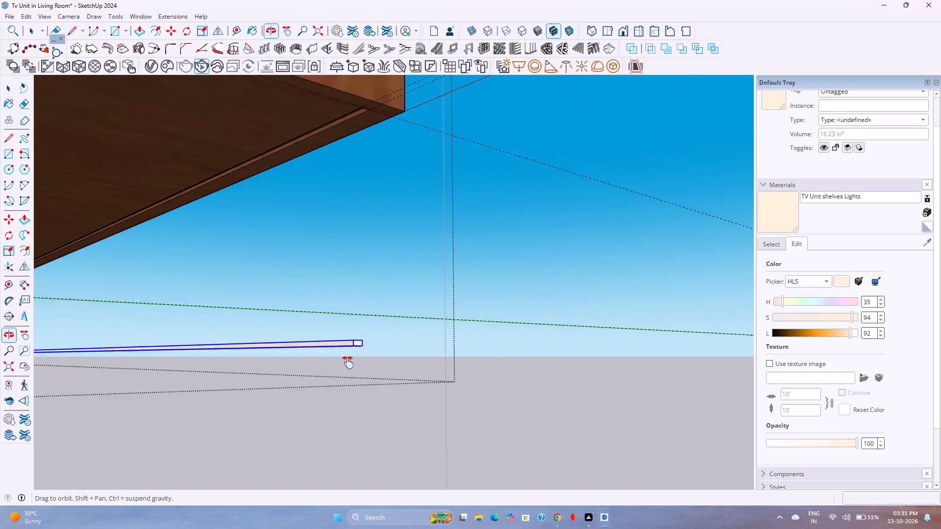
{"action": "middle_click_drag", "start_coordinate": [348, 362], "coordinate": [347, 369], "text": "shift"}
{"action": "middle_click", "coordinate": [347, 369], "text": "shift"}
{"action": "scroll", "coordinate": [346, 369], "scroll_direction": "up", "scroll_amount": 1, "text": "shift"}
{"action": "scroll", "coordinate": [353, 108], "scroll_direction": "up", "scroll_amount": 8}
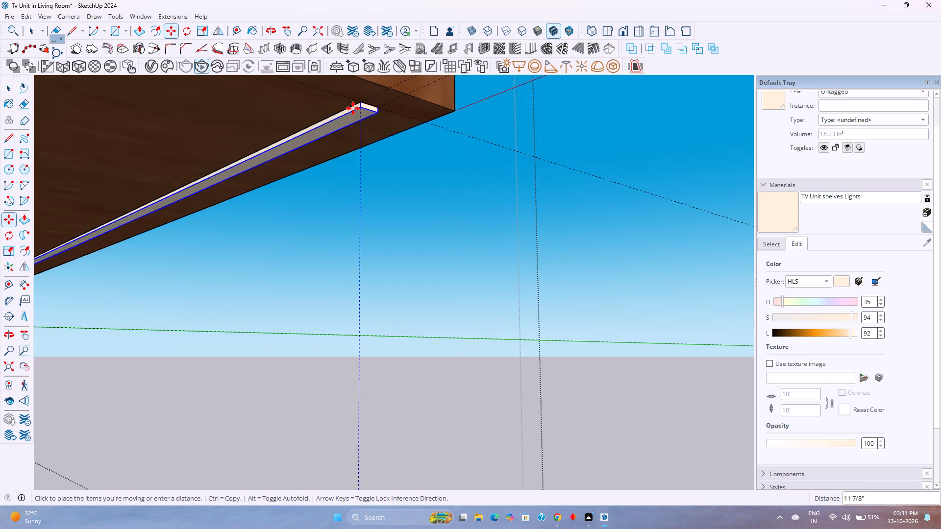
{"action": "scroll", "coordinate": [353, 108], "scroll_direction": "up", "scroll_amount": 3}
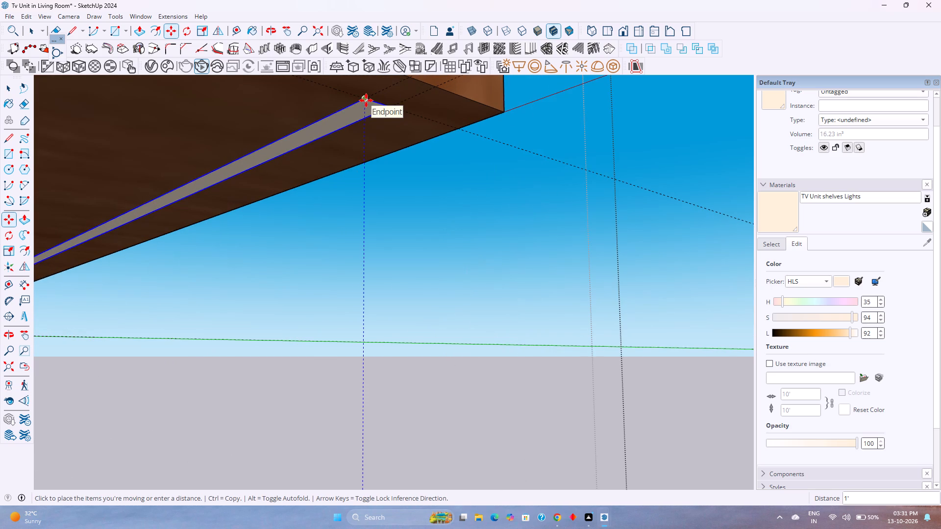
{"action": "left_click", "coordinate": [366, 100]}
{"action": "key", "text": "space"}
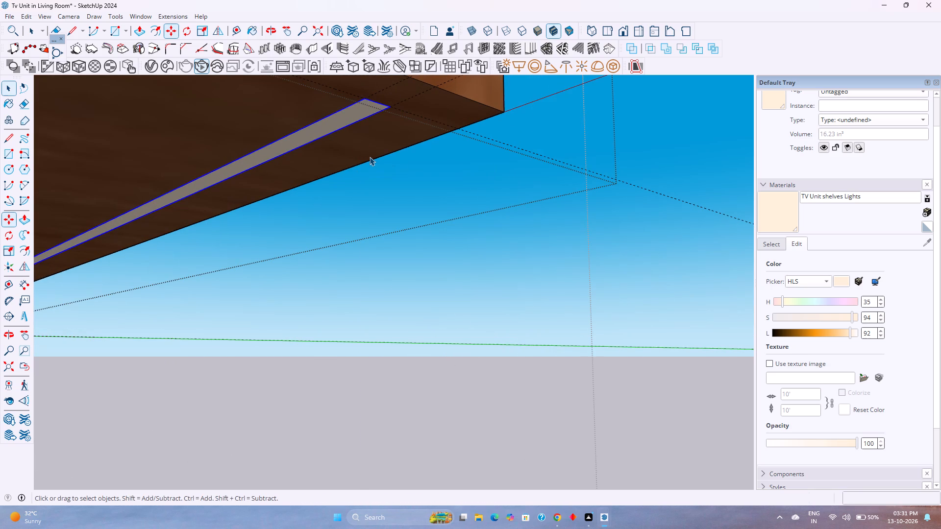
Delete all the guide lines from the model.
{"action": "scroll", "coordinate": [370, 157], "scroll_direction": "down", "scroll_amount": 9}
{"action": "left_click", "coordinate": [18, 16]}
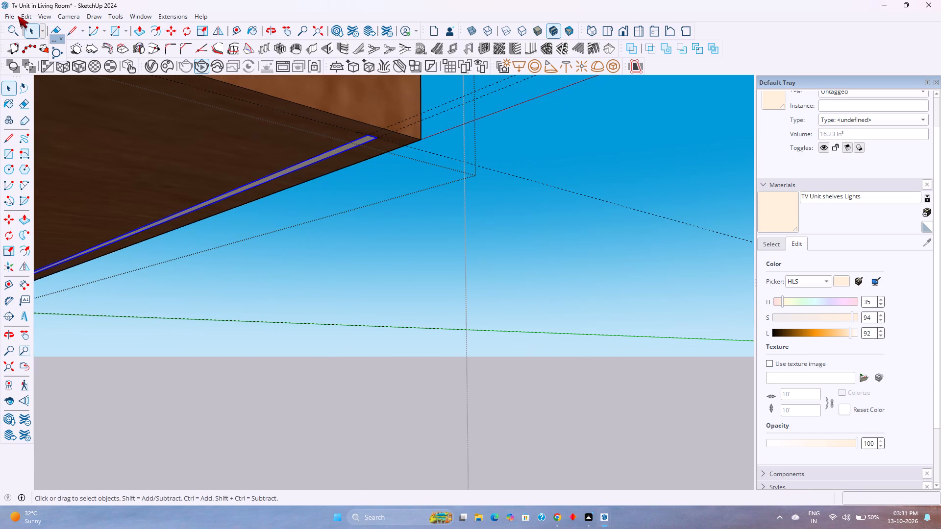
{"action": "left_click", "coordinate": [24, 16]}
{"action": "left_click", "coordinate": [50, 114]}
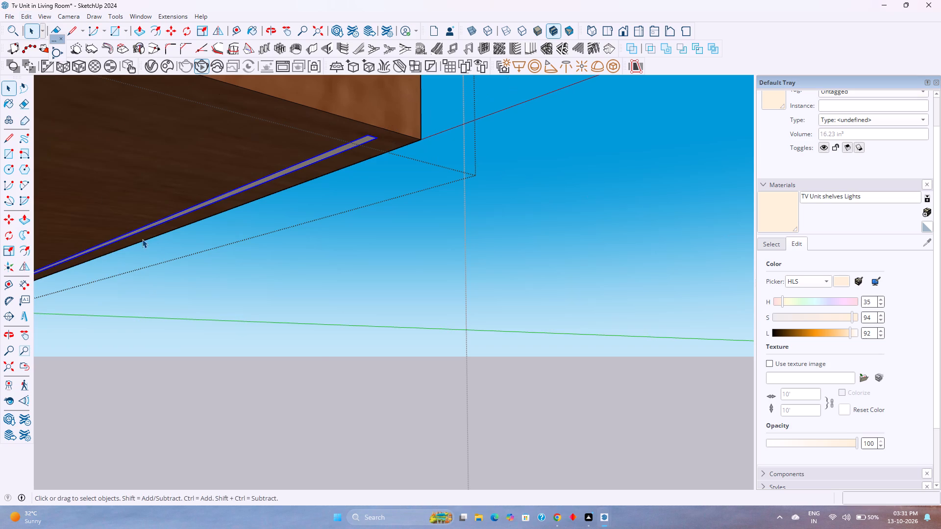
{"action": "left_click", "coordinate": [318, 346]}
Move the drawer cabinet, with its recessed light strip, 20' down along the blue axis into the room.
{"action": "scroll", "coordinate": [318, 346], "scroll_direction": "down", "scroll_amount": 11}
{"action": "middle_click_drag", "start_coordinate": [318, 346], "coordinate": [332, 376]}
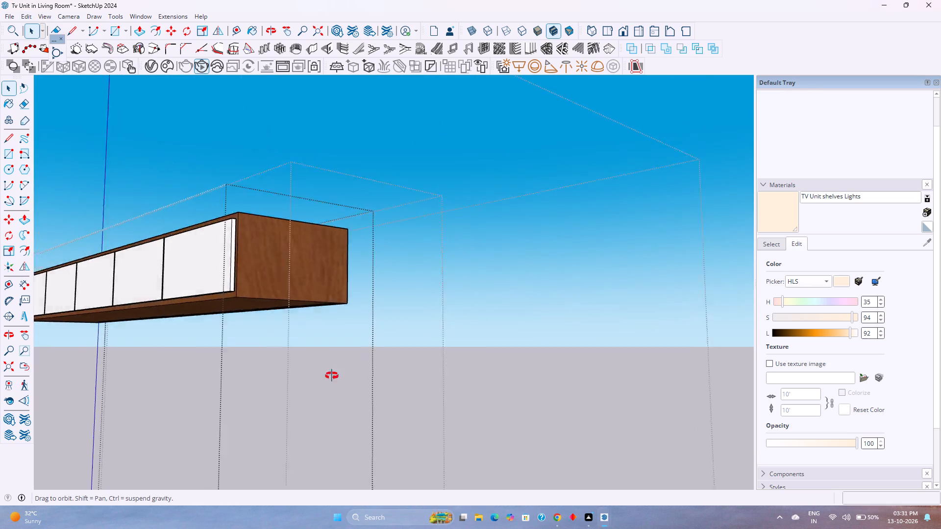
{"action": "middle_click_drag", "start_coordinate": [332, 376], "coordinate": [320, 468]}
{"action": "scroll", "coordinate": [320, 425], "scroll_direction": "down", "scroll_amount": 4}
{"action": "left_click", "coordinate": [313, 388]}
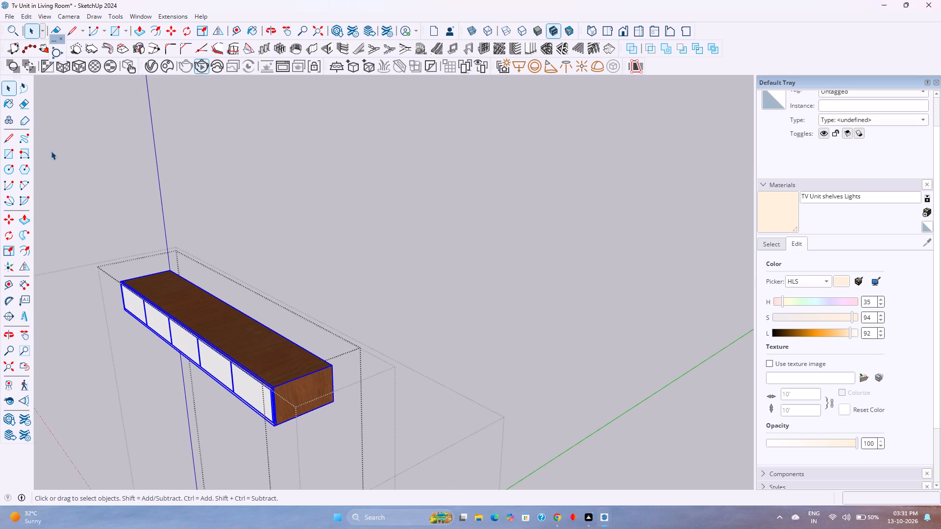
{"action": "key", "text": "m"}
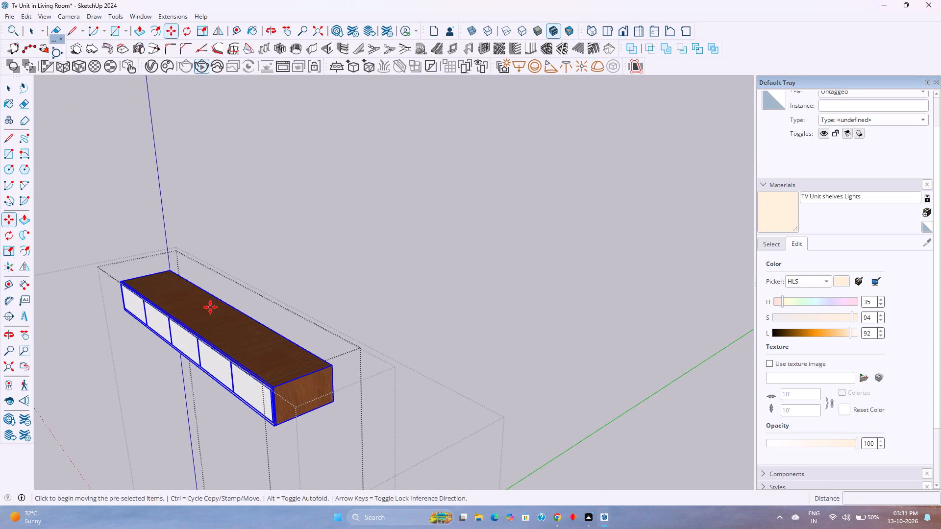
{"action": "left_click", "coordinate": [333, 366]}
{"action": "key", "text": "Up"}
{"action": "type", "text": "20'"}
{"action": "key", "text": "Return"}
{"action": "key", "text": "space"}
{"action": "scroll", "coordinate": [268, 435], "scroll_direction": "down", "scroll_amount": 3}
{"action": "middle_click_drag", "start_coordinate": [264, 453], "coordinate": [277, 423]}
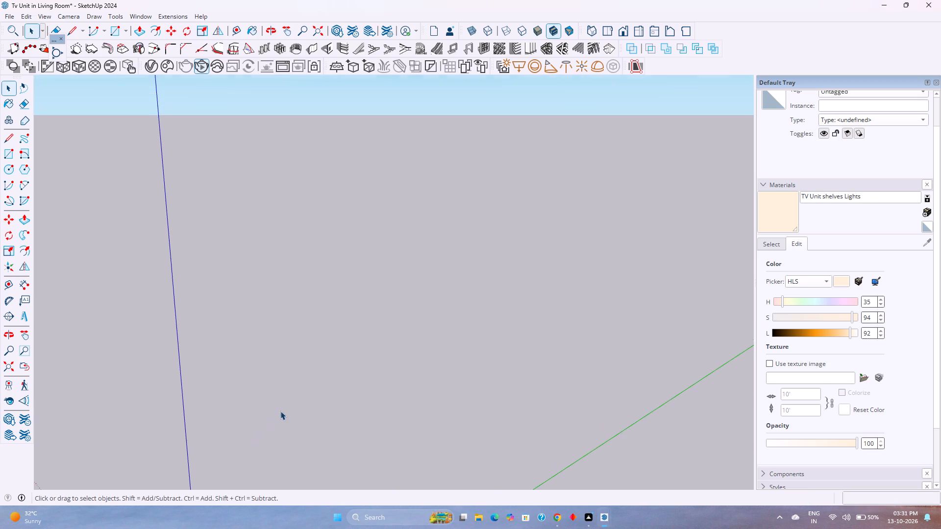
Check from the front how the repositioned drawer cabinet meets the tall shelf unit at its corner.
{"action": "left_click", "coordinate": [621, 36]}
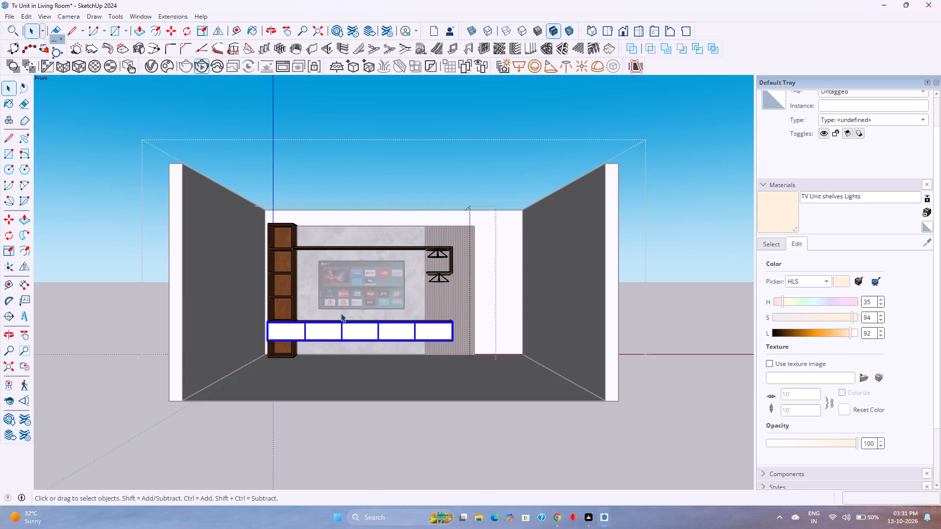
{"action": "scroll", "coordinate": [293, 327], "scroll_direction": "up", "scroll_amount": 12}
{"action": "middle_click_drag", "start_coordinate": [273, 325], "coordinate": [253, 241]}
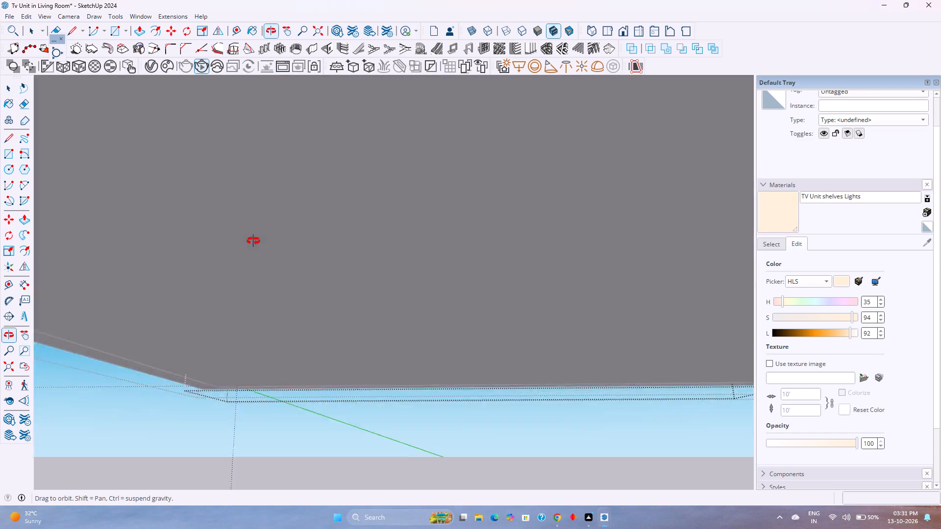
{"action": "middle_click_drag", "start_coordinate": [253, 241], "coordinate": [275, 306]}
{"action": "scroll", "coordinate": [275, 306], "scroll_direction": "up", "scroll_amount": 6}
{"action": "middle_click_drag", "start_coordinate": [280, 314], "coordinate": [274, 401]}
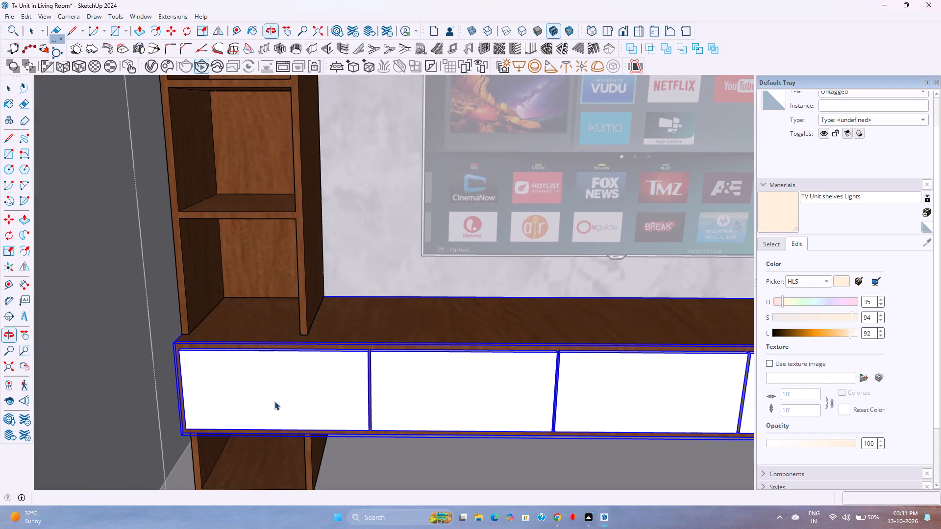
{"action": "scroll", "coordinate": [167, 340], "scroll_direction": "up", "scroll_amount": 17}
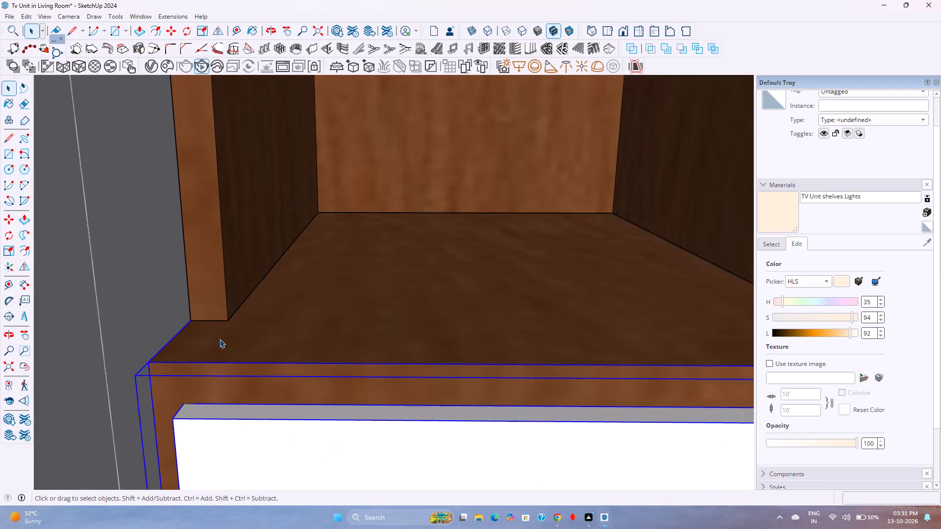
{"action": "scroll", "coordinate": [220, 339], "scroll_direction": "up", "scroll_amount": 2}
{"action": "middle_click_drag", "start_coordinate": [220, 339], "coordinate": [238, 274]}
{"action": "middle_click", "coordinate": [238, 274]}
{"action": "key", "text": "Escape"}
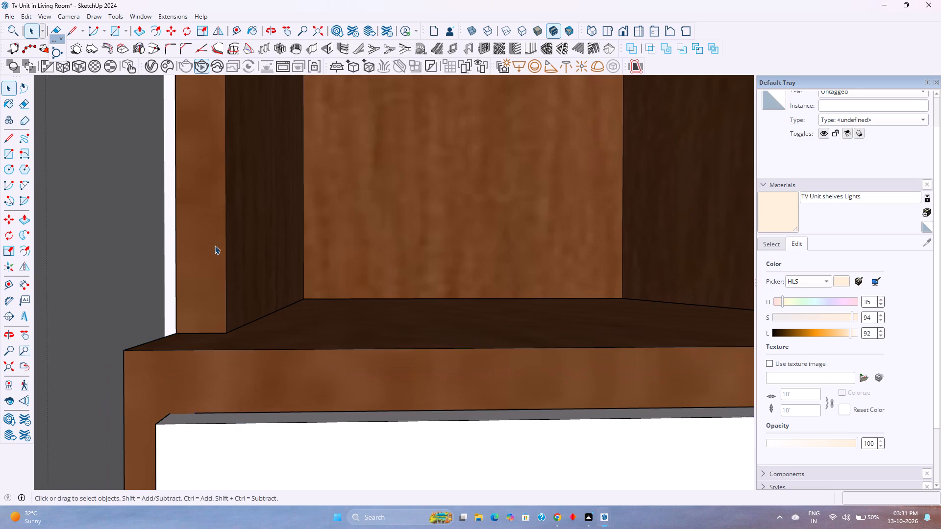
{"action": "scroll", "coordinate": [315, 270], "scroll_direction": "down", "scroll_amount": 9}
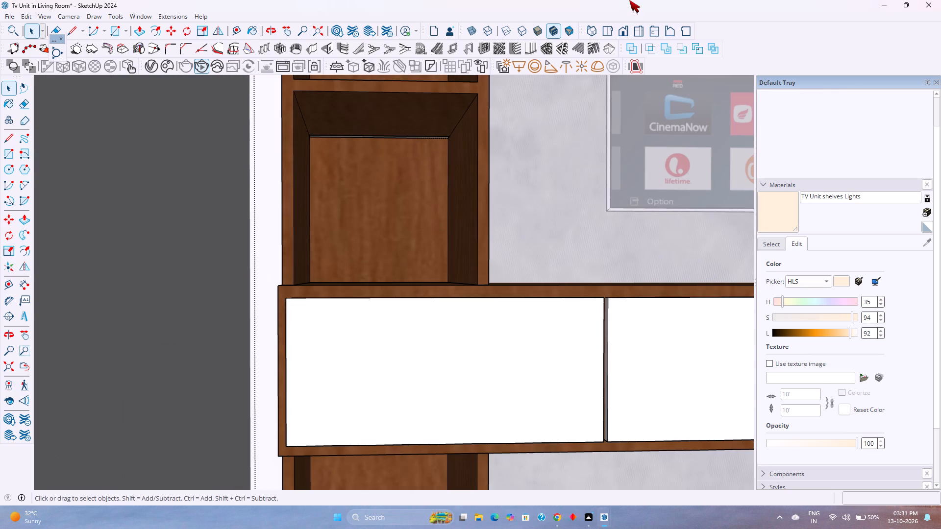
Exit group editing, frame the TV unit in front view, and restart the V-Ray interactive render to review the lighting.
{"action": "left_click", "coordinate": [624, 35]}
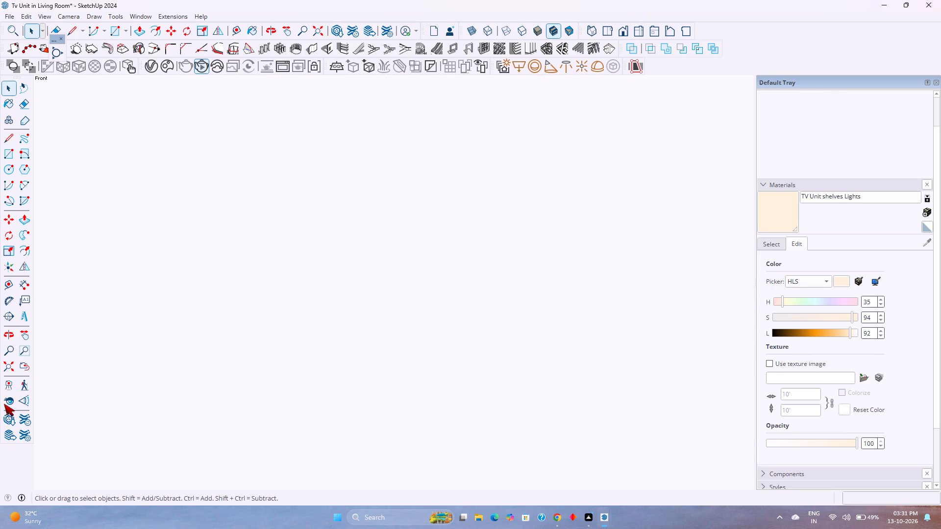
{"action": "left_click", "coordinate": [4, 368]}
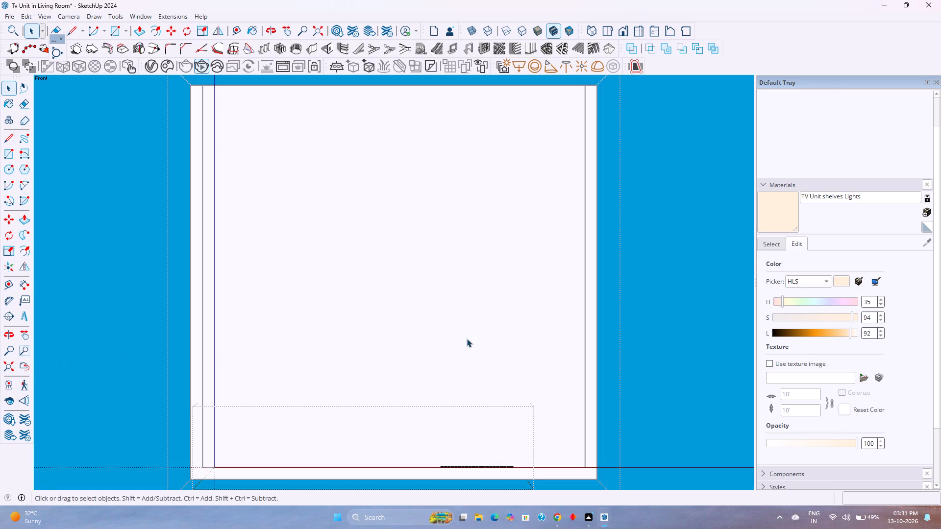
{"action": "key", "text": "Escape"}
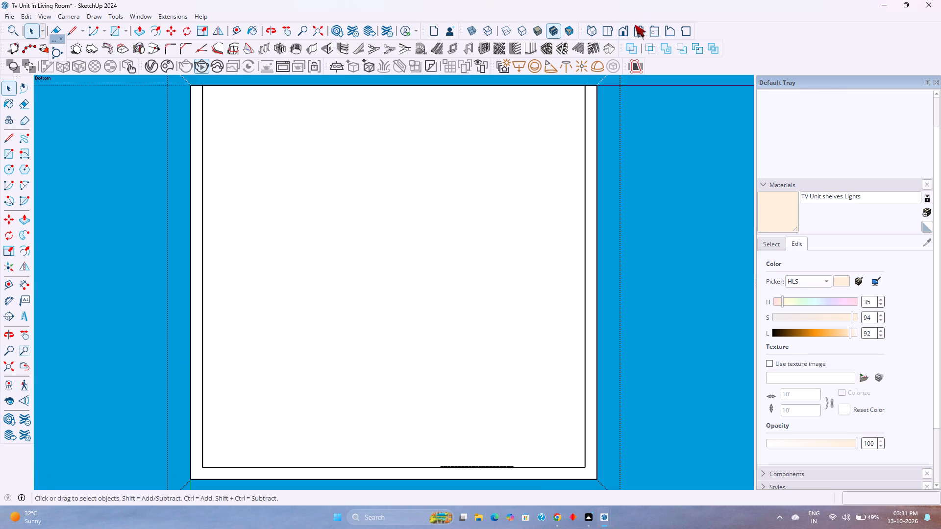
{"action": "left_click", "coordinate": [622, 32]}
{"action": "scroll", "coordinate": [421, 309], "scroll_direction": "up", "scroll_amount": 3}
{"action": "scroll", "coordinate": [332, 306], "scroll_direction": "up", "scroll_amount": 8}
{"action": "middle_click_drag", "start_coordinate": [332, 306], "coordinate": [371, 341], "text": "shift"}
{"action": "middle_click", "coordinate": [371, 341], "text": "shift"}
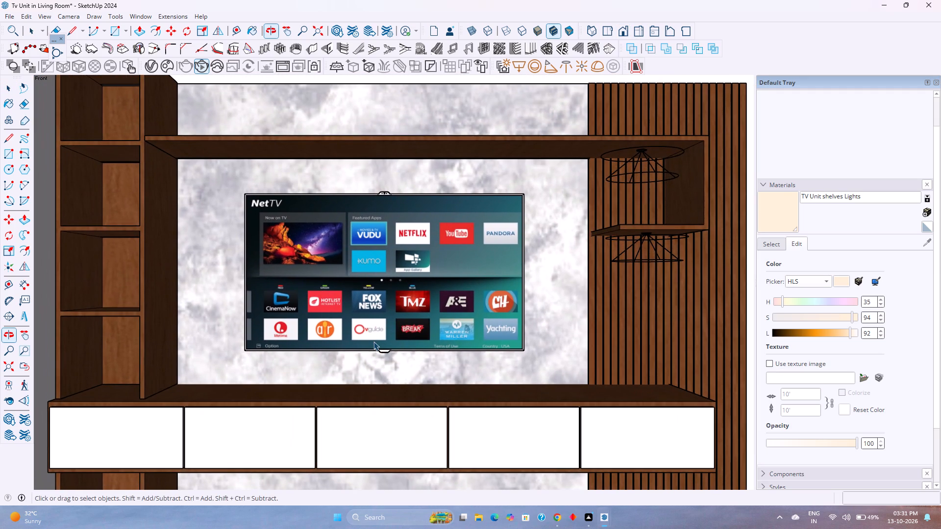
{"action": "scroll", "coordinate": [373, 341], "scroll_direction": "down", "scroll_amount": 1}
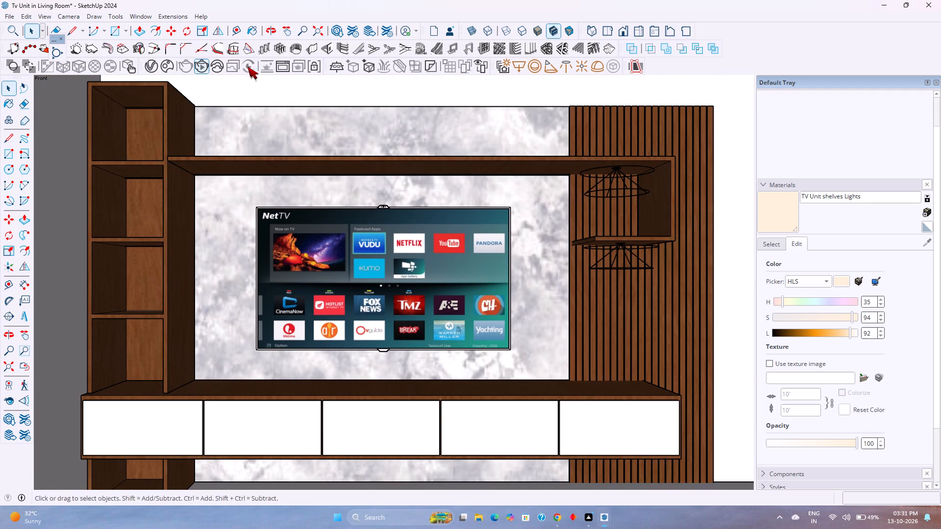
{"action": "left_click", "coordinate": [201, 68]}
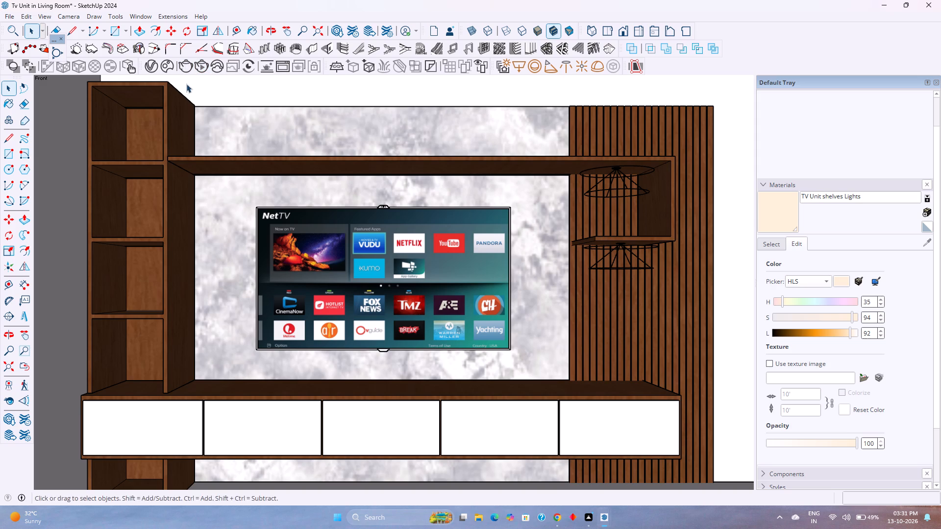
{"action": "left_click", "coordinate": [202, 66]}
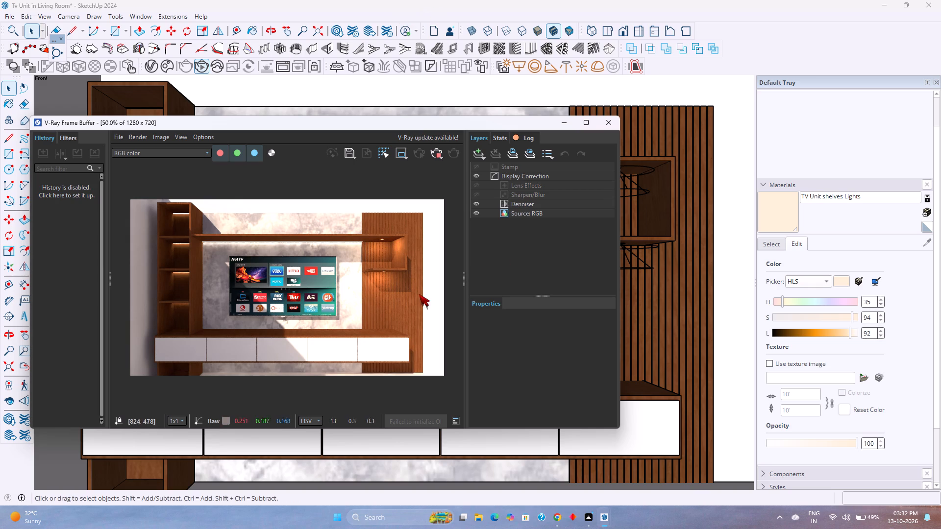
{"action": "left_click", "coordinate": [564, 126]}
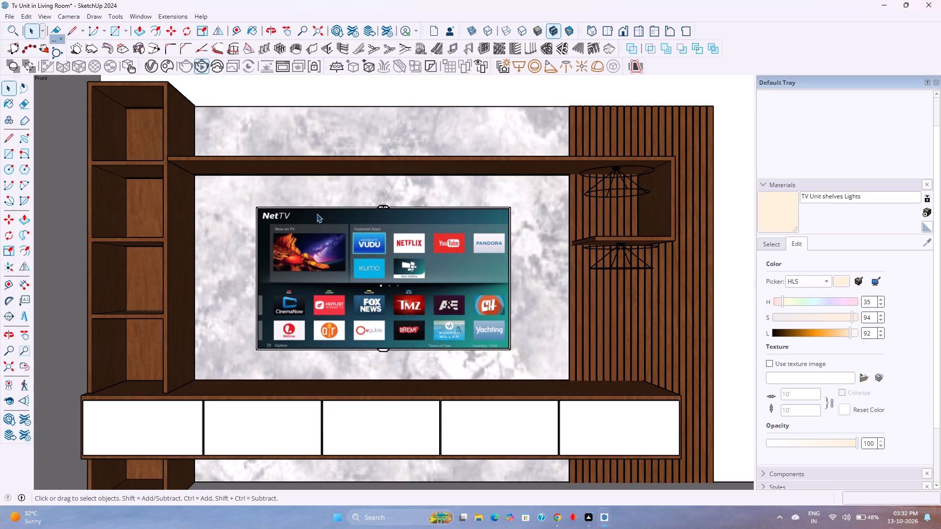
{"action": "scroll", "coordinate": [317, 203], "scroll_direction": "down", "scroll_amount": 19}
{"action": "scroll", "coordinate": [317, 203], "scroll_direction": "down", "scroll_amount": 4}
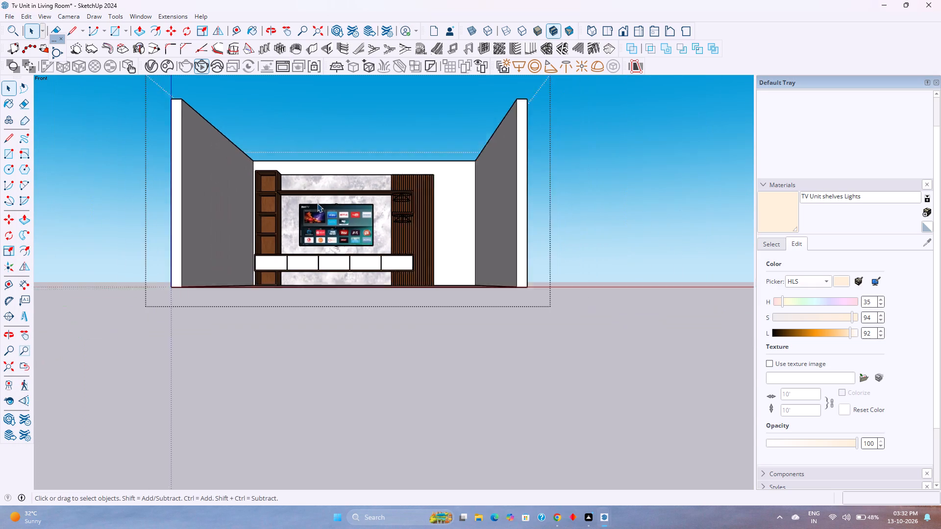
Rotate the whole room with its TV unit 90° about the vertical axis, pivoting on the bottom corner at its open side.
{"action": "middle_click_drag", "start_coordinate": [317, 203], "coordinate": [312, 296]}
{"action": "middle_click", "coordinate": [312, 296]}
{"action": "left_click", "coordinate": [568, 285]}
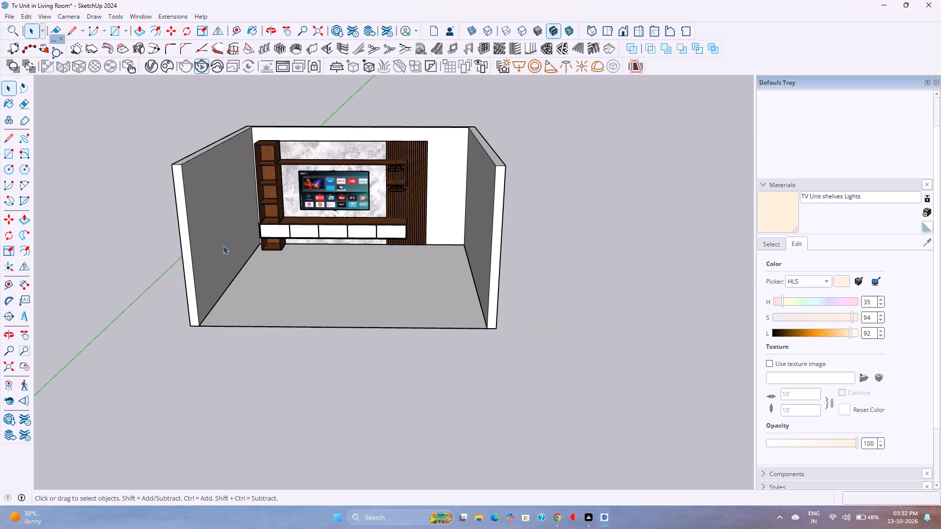
{"action": "left_click", "coordinate": [162, 111]}
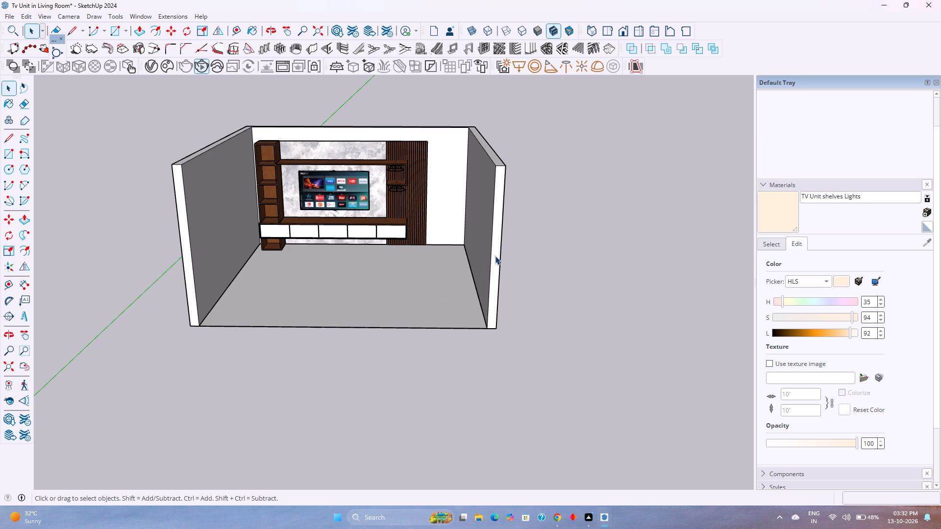
{"action": "left_click", "coordinate": [495, 256]}
{"action": "middle_click_drag", "start_coordinate": [439, 244], "coordinate": [349, 360]}
{"action": "scroll", "coordinate": [389, 146], "scroll_direction": "down", "scroll_amount": 2}
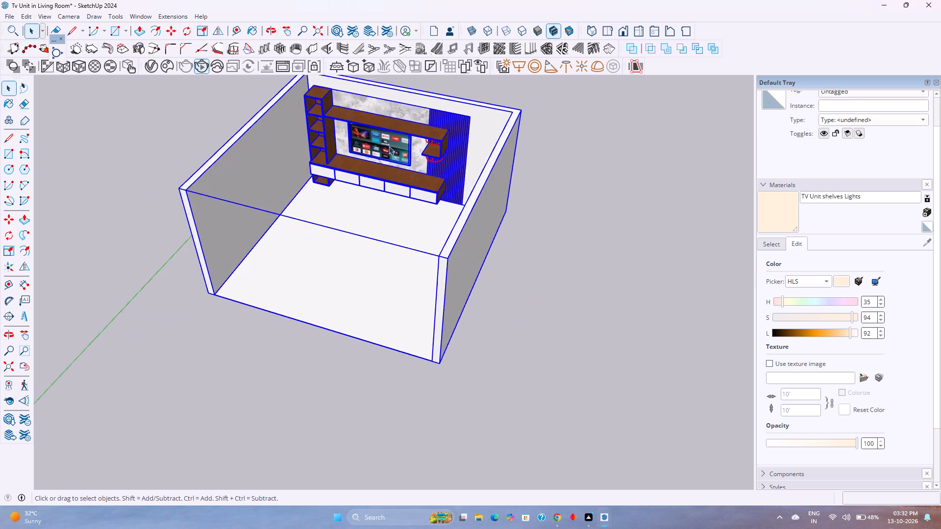
{"action": "scroll", "coordinate": [389, 146], "scroll_direction": "down", "scroll_amount": 4}
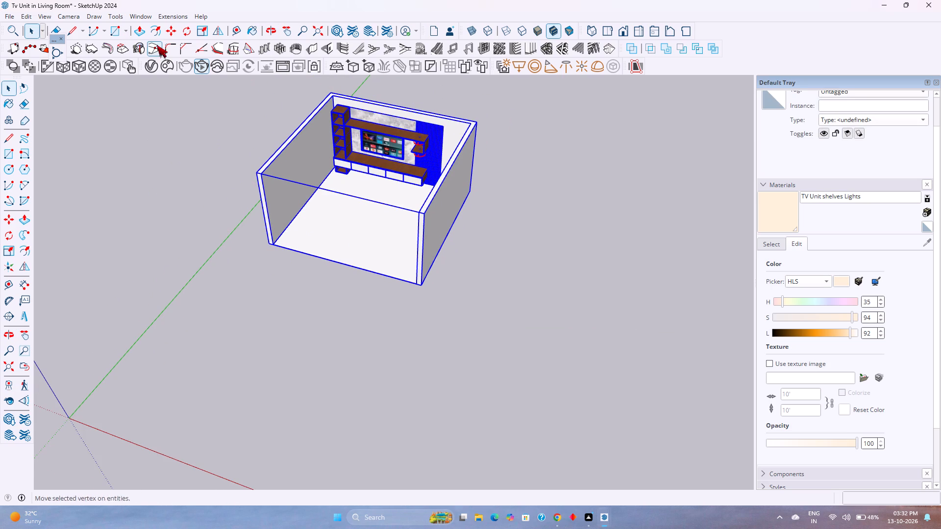
{"action": "left_click", "coordinate": [190, 34]}
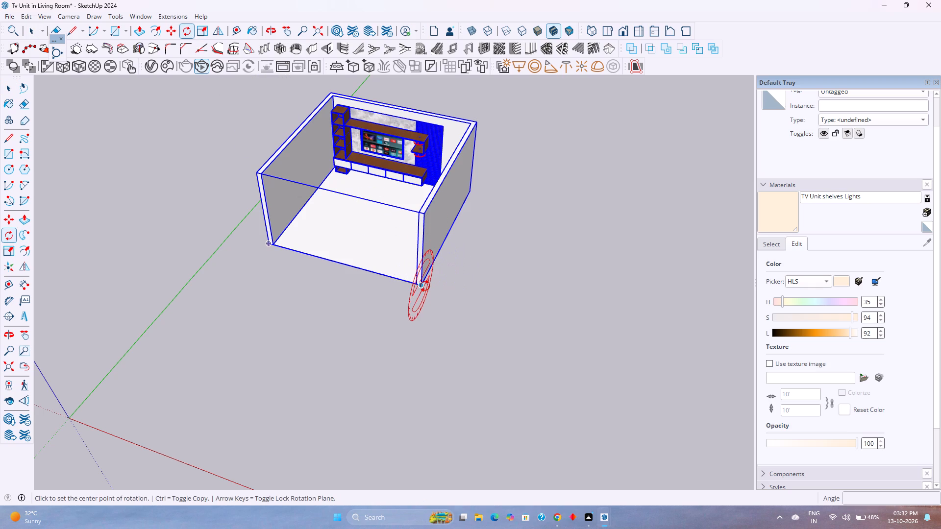
{"action": "key", "text": "Up"}
{"action": "left_click", "coordinate": [424, 286]}
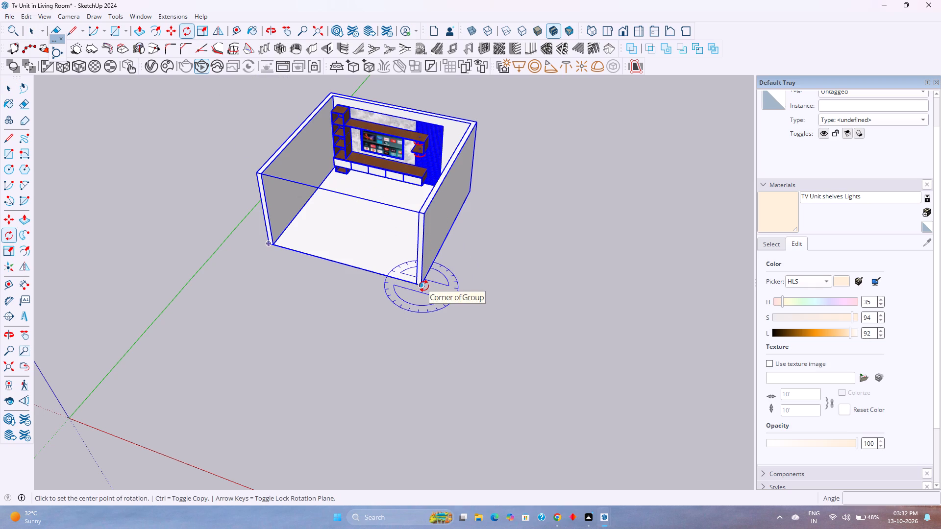
{"action": "left_click", "coordinate": [266, 241]}
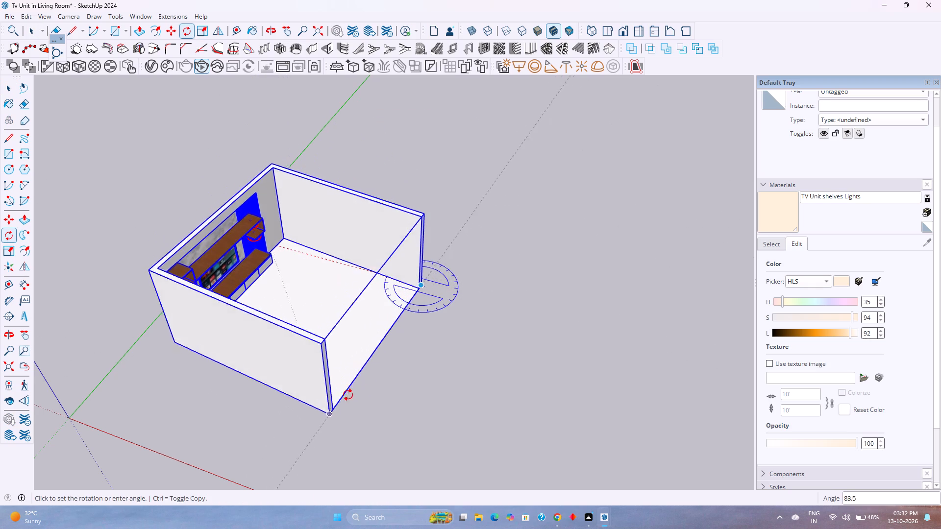
{"action": "left_click", "coordinate": [357, 401]}
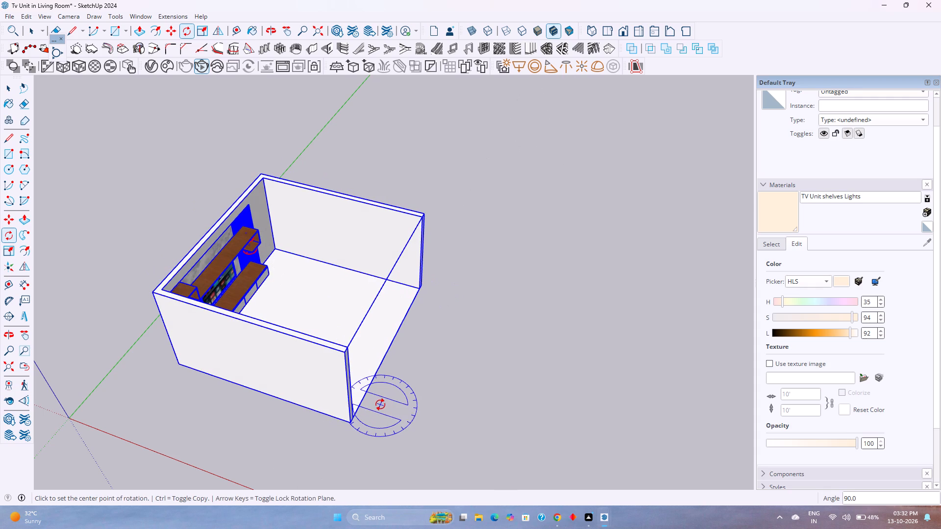
{"action": "key", "text": "space"}
Frame the rotated TV unit straight-on in the right view and restart the V-Ray interactive render.
{"action": "left_click", "coordinate": [641, 32]}
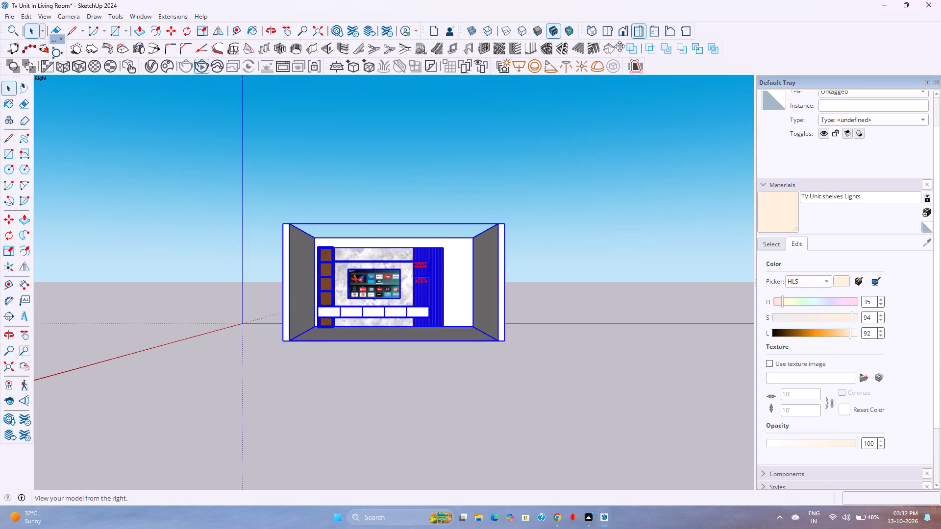
{"action": "scroll", "coordinate": [385, 290], "scroll_direction": "up", "scroll_amount": 16}
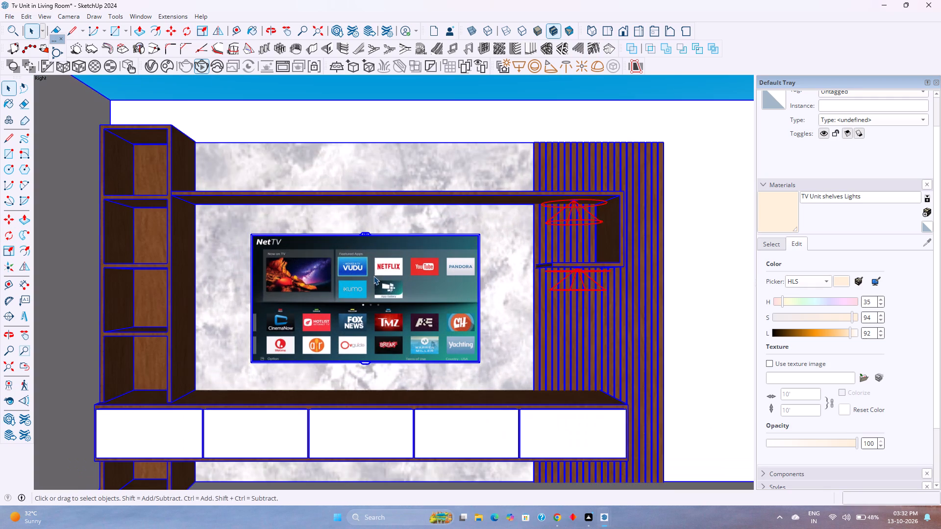
{"action": "key", "text": "Escape"}
{"action": "left_click", "coordinate": [412, 93]}
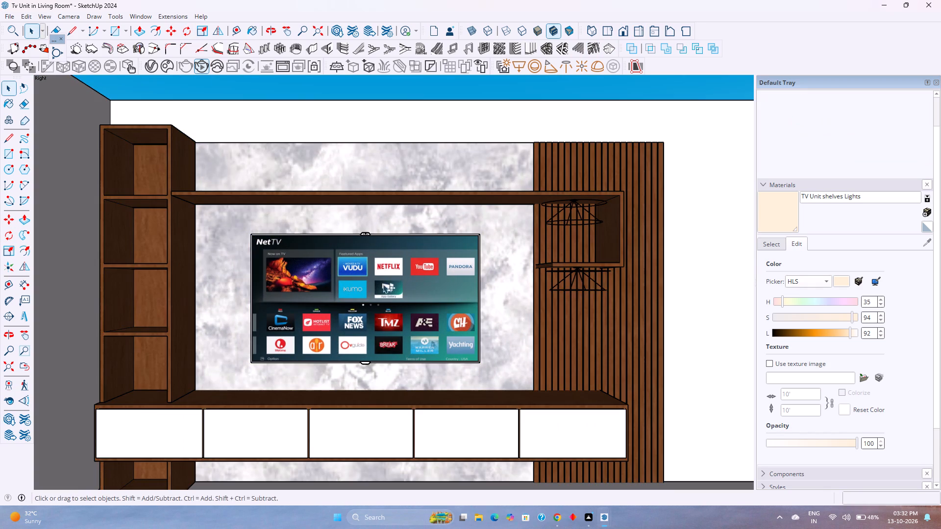
{"action": "middle_click_drag", "start_coordinate": [416, 351], "coordinate": [404, 287], "text": "shift"}
{"action": "middle_click_drag", "start_coordinate": [404, 287], "coordinate": [421, 315], "text": "shift"}
{"action": "middle_click", "coordinate": [421, 315], "text": "shift"}
{"action": "scroll", "coordinate": [421, 315], "scroll_direction": "up", "scroll_amount": 1}
{"action": "middle_click_drag", "start_coordinate": [421, 315], "coordinate": [444, 318], "text": "shift"}
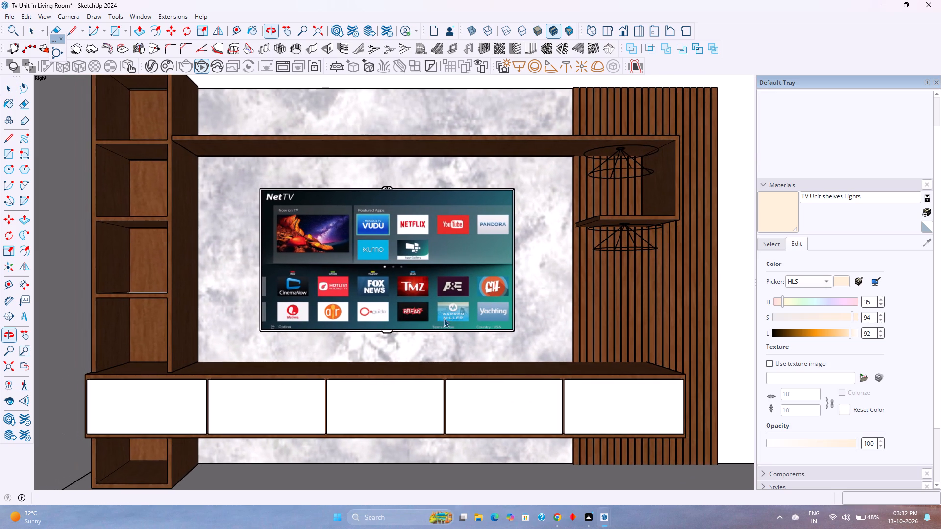
{"action": "scroll", "coordinate": [158, 310], "scroll_direction": "up", "scroll_amount": 5}
{"action": "middle_click", "coordinate": [143, 295]}
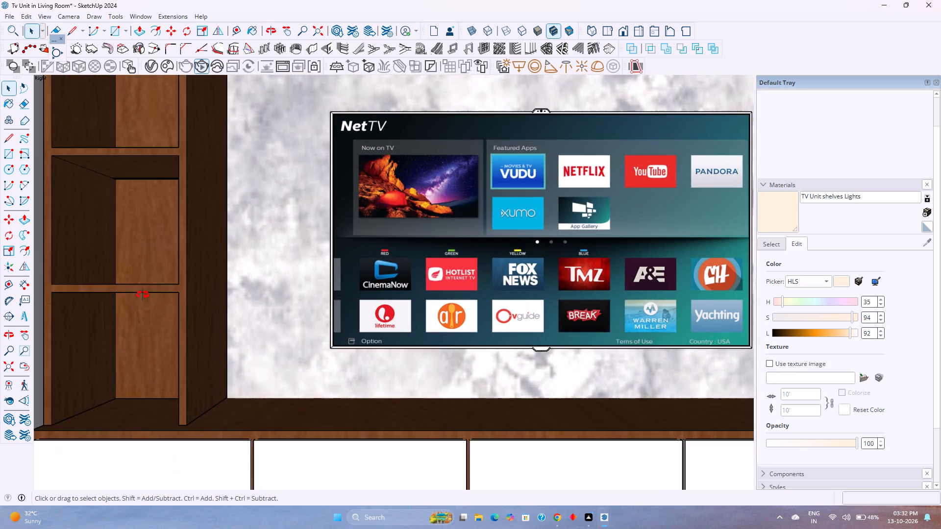
{"action": "middle_click", "coordinate": [144, 294]}
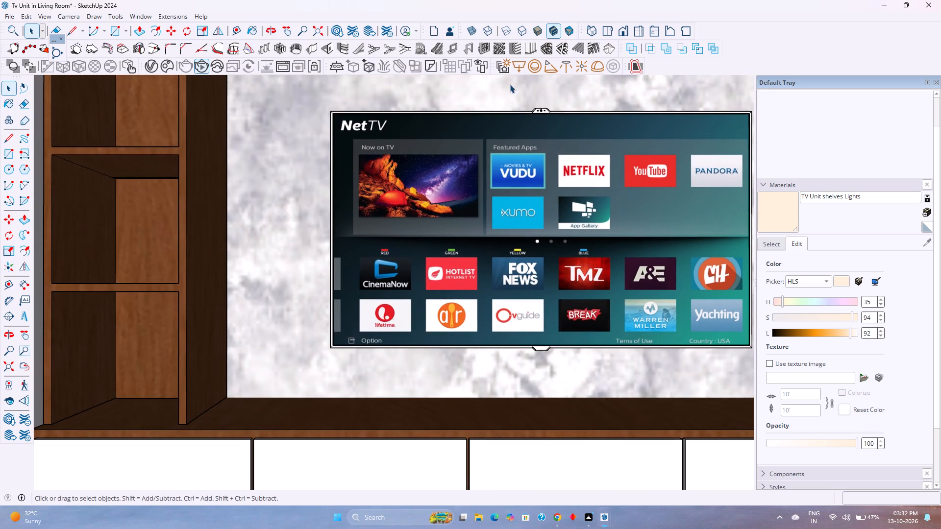
{"action": "left_click", "coordinate": [635, 29]}
{"action": "middle_click_drag", "start_coordinate": [420, 238], "coordinate": [465, 231], "text": "shift"}
{"action": "scroll", "coordinate": [420, 238], "scroll_direction": "down", "scroll_amount": 1, "text": "shift"}
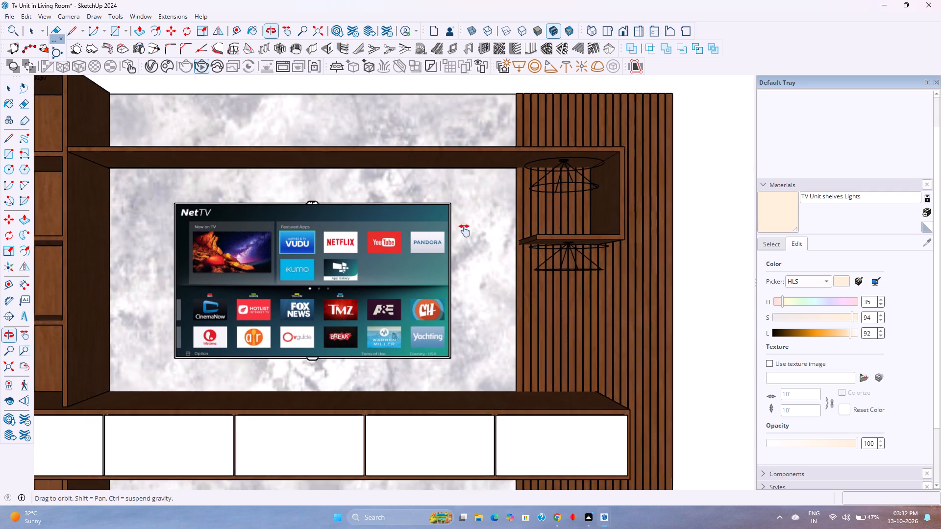
{"action": "middle_click_drag", "start_coordinate": [465, 231], "coordinate": [523, 227], "text": "shift"}
{"action": "middle_click", "coordinate": [523, 224], "text": "shift"}
{"action": "middle_click", "coordinate": [525, 221], "text": "shift"}
{"action": "middle_click", "coordinate": [526, 217], "text": "shift"}
{"action": "middle_click_drag", "start_coordinate": [526, 216], "coordinate": [526, 212], "text": "shift"}
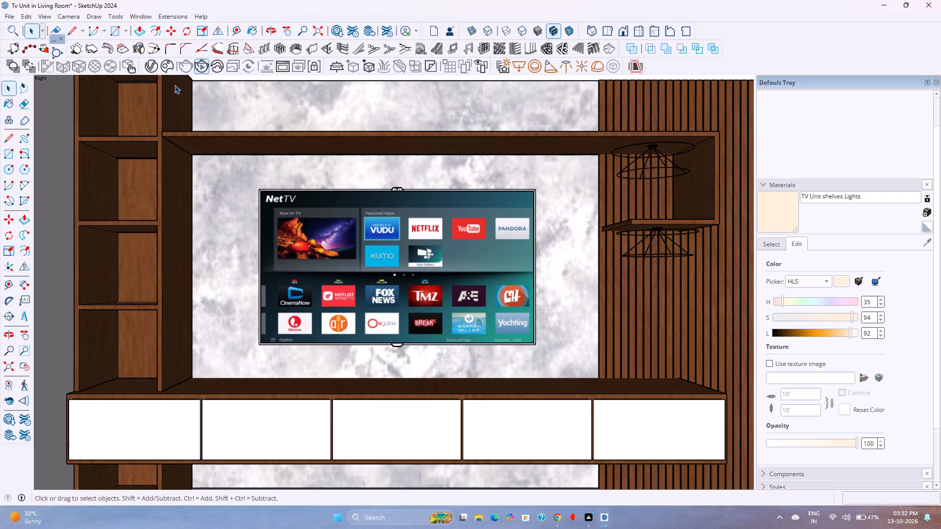
{"action": "left_click", "coordinate": [198, 66]}
{"action": "left_click", "coordinate": [199, 66]}
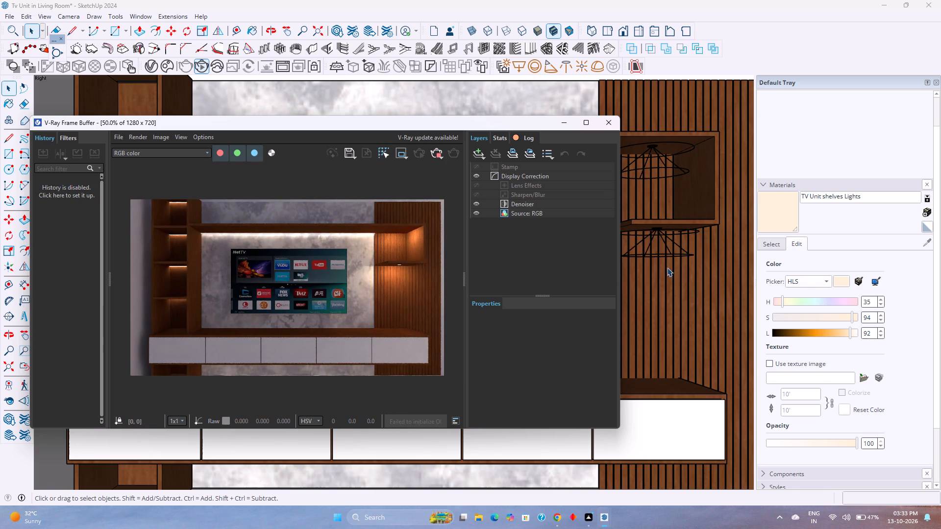
Examine the interactive render of the TV unit and of the whole room from the right view, then minimise the frame buffer.
{"action": "scroll", "coordinate": [671, 267], "scroll_direction": "down", "scroll_amount": 1}
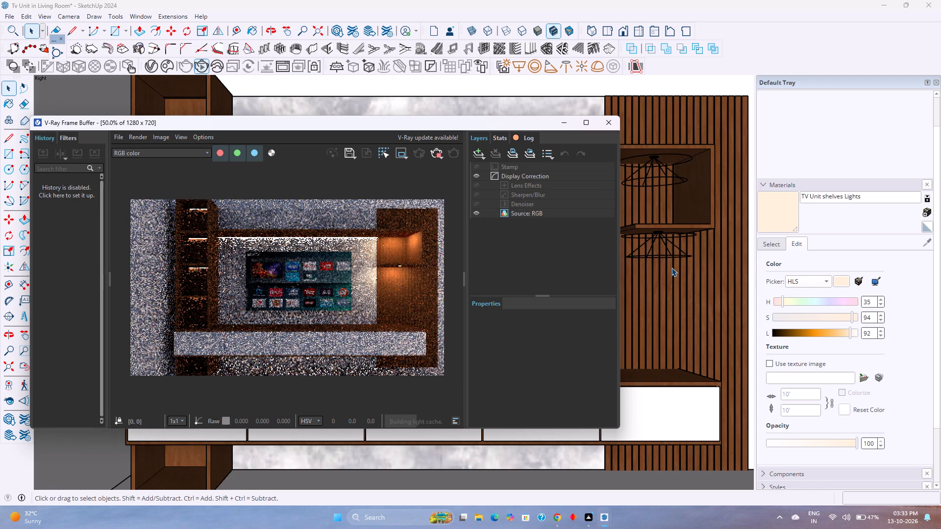
{"action": "middle_click_drag", "start_coordinate": [680, 282], "coordinate": [665, 282]}
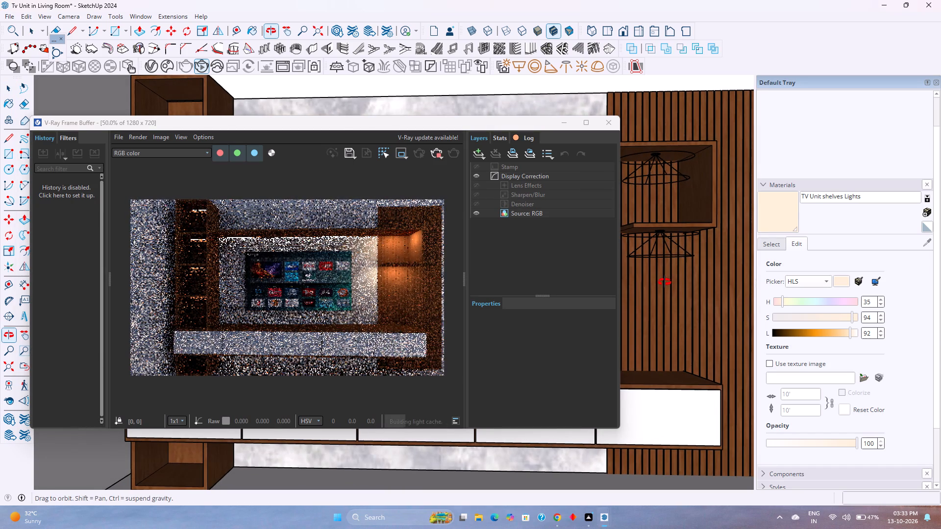
{"action": "middle_click_drag", "start_coordinate": [665, 282], "coordinate": [683, 276]}
{"action": "middle_click", "coordinate": [683, 276]}
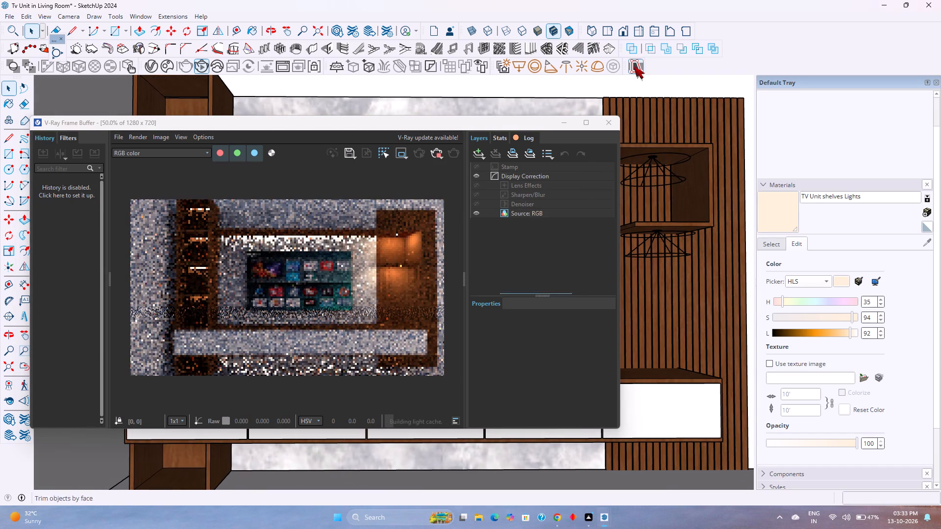
{"action": "left_click", "coordinate": [637, 33]}
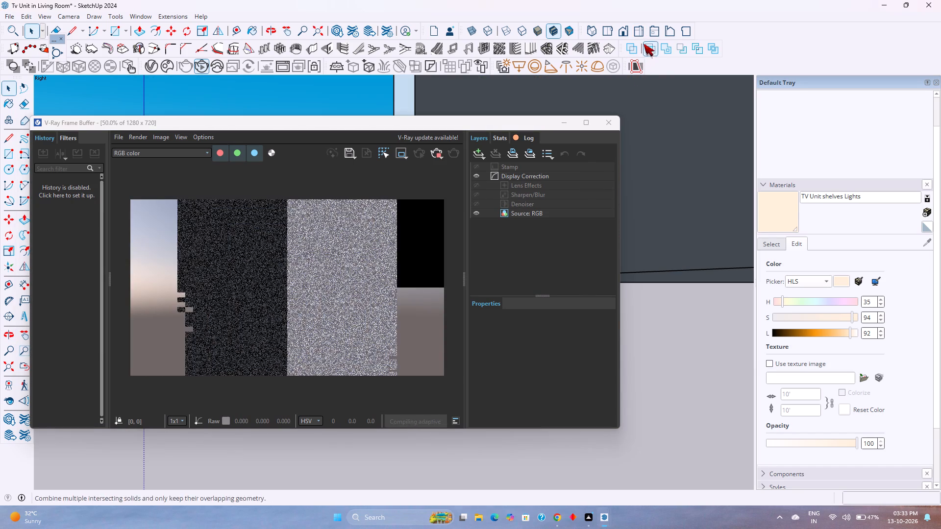
{"action": "left_click", "coordinate": [628, 33]}
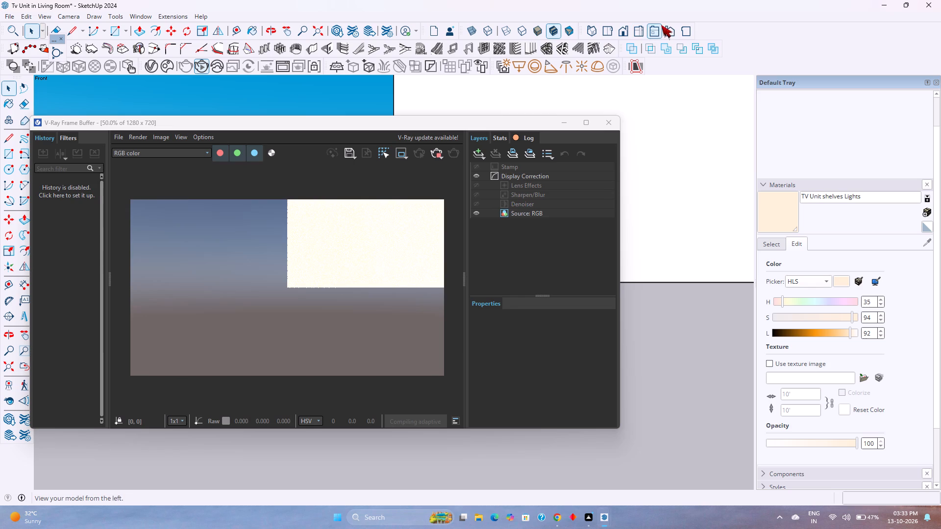
{"action": "left_click", "coordinate": [638, 31]}
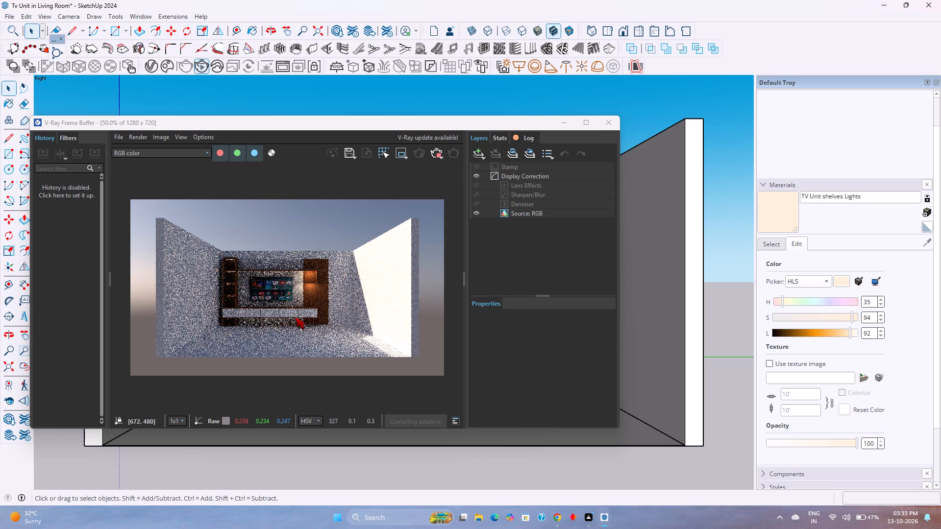
{"action": "scroll", "coordinate": [287, 308], "scroll_direction": "up", "scroll_amount": 2}
{"action": "scroll", "coordinate": [333, 315], "scroll_direction": "down", "scroll_amount": 2}
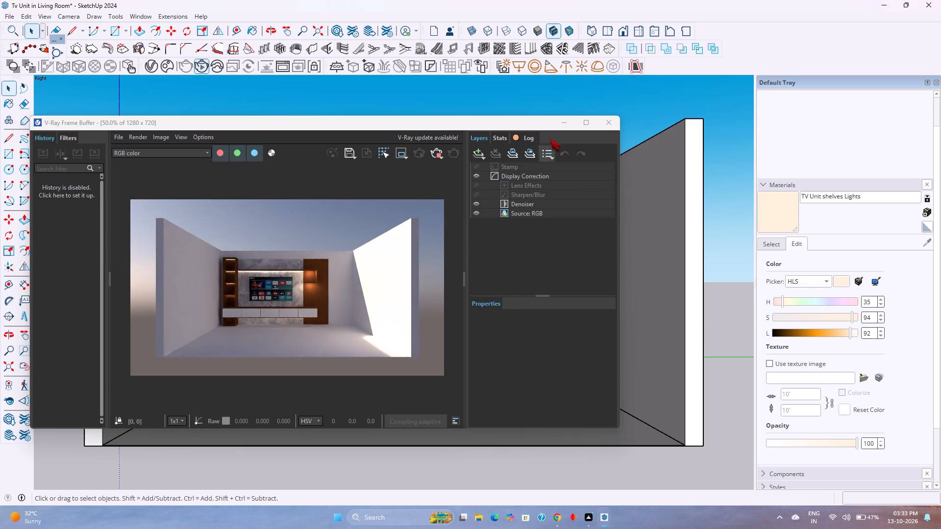
{"action": "left_click", "coordinate": [561, 125]}
Reframe the TV unit closely in the right view and examine its drawer cabinet and lighting up close in the V-Ray render.
{"action": "scroll", "coordinate": [333, 329], "scroll_direction": "up", "scroll_amount": 4}
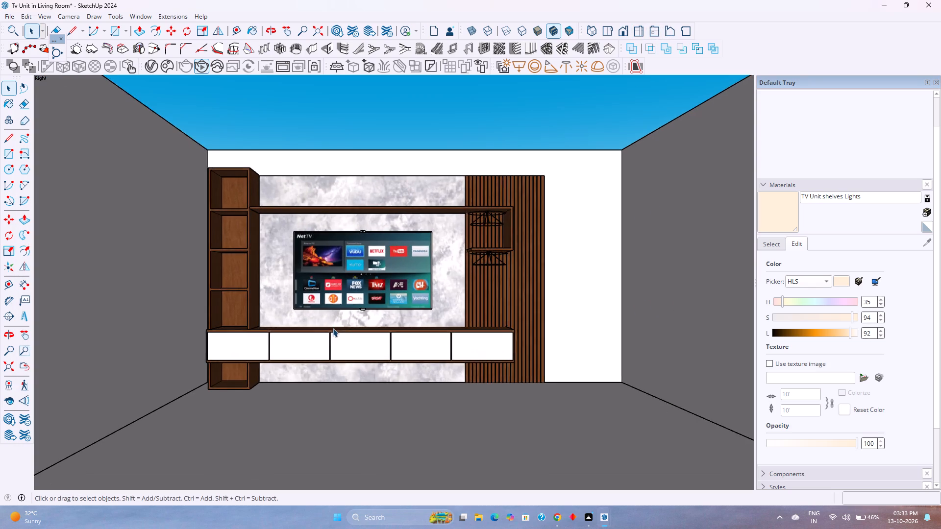
{"action": "scroll", "coordinate": [369, 320], "scroll_direction": "up", "scroll_amount": 3}
{"action": "scroll", "coordinate": [312, 322], "scroll_direction": "up", "scroll_amount": 2}
{"action": "middle_click_drag", "start_coordinate": [330, 284], "coordinate": [330, 297]}
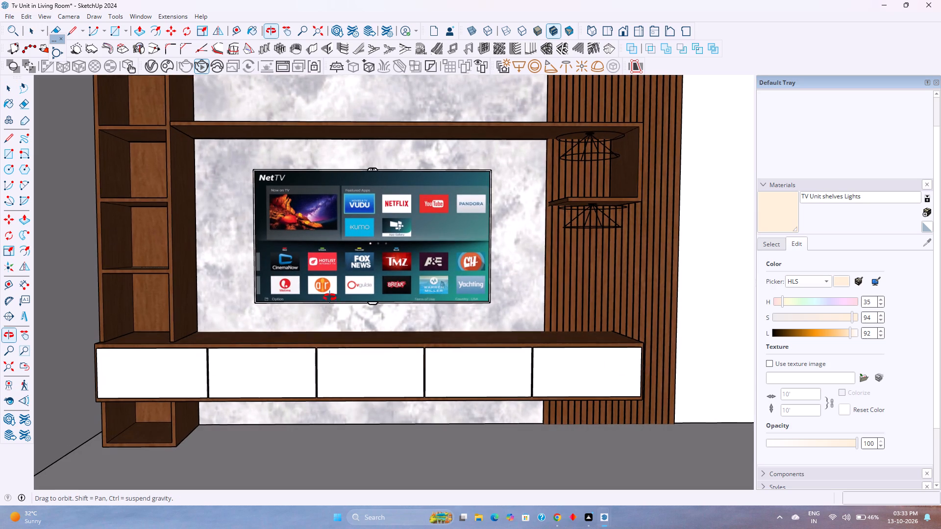
{"action": "middle_click_drag", "start_coordinate": [330, 297], "coordinate": [329, 296]}
{"action": "middle_click", "coordinate": [329, 296]}
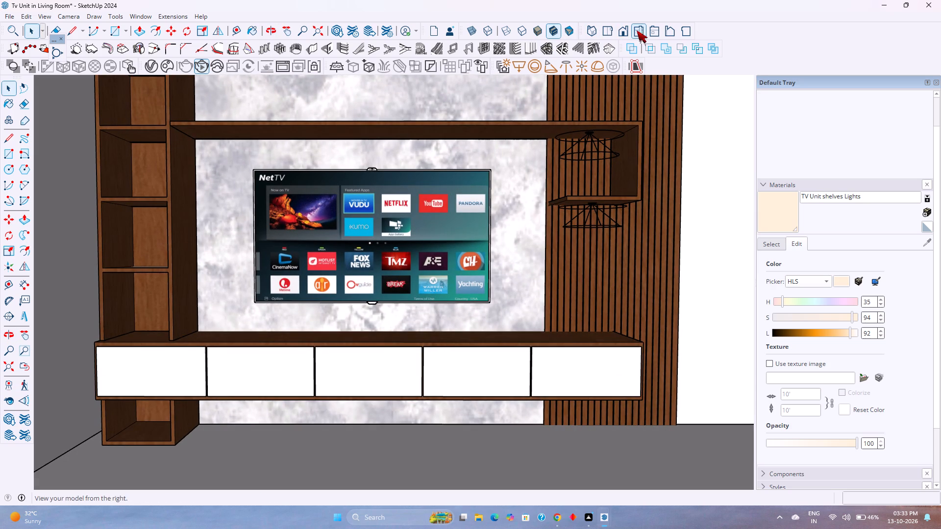
{"action": "left_click", "coordinate": [637, 30]}
{"action": "left_click", "coordinate": [637, 33]}
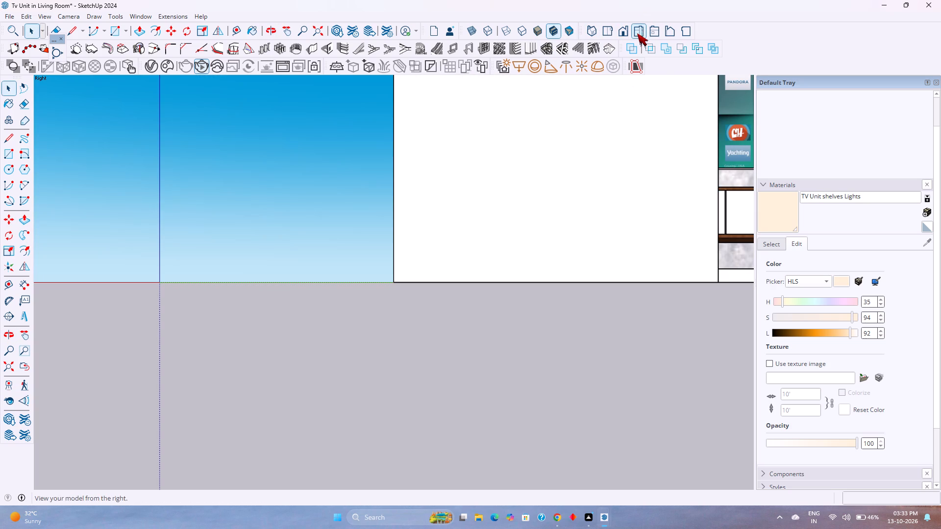
{"action": "middle_click_drag", "start_coordinate": [560, 163], "coordinate": [149, 374], "text": "shift"}
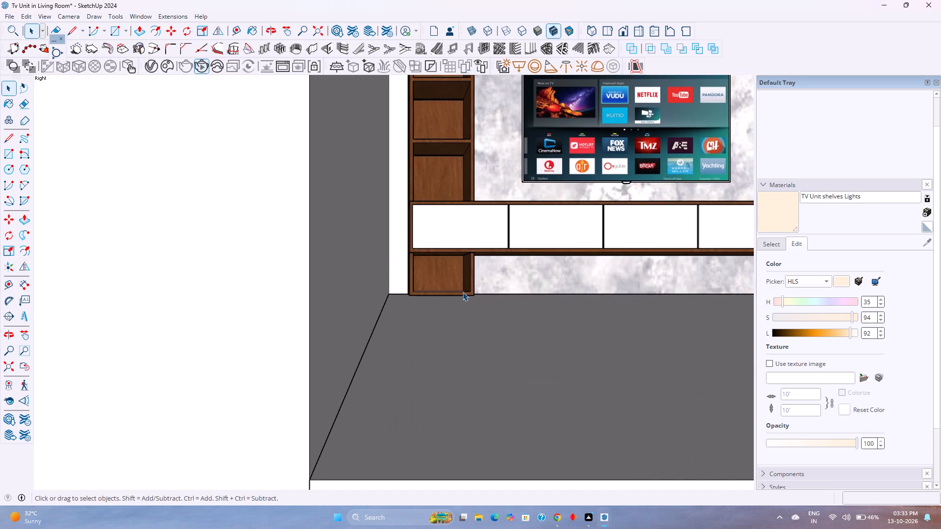
{"action": "scroll", "coordinate": [463, 292], "scroll_direction": "down", "scroll_amount": 4}
{"action": "middle_click_drag", "start_coordinate": [485, 274], "coordinate": [252, 404], "text": "shift"}
{"action": "middle_click", "coordinate": [252, 404], "text": "shift"}
{"action": "scroll", "coordinate": [266, 367], "scroll_direction": "up", "scroll_amount": 4}
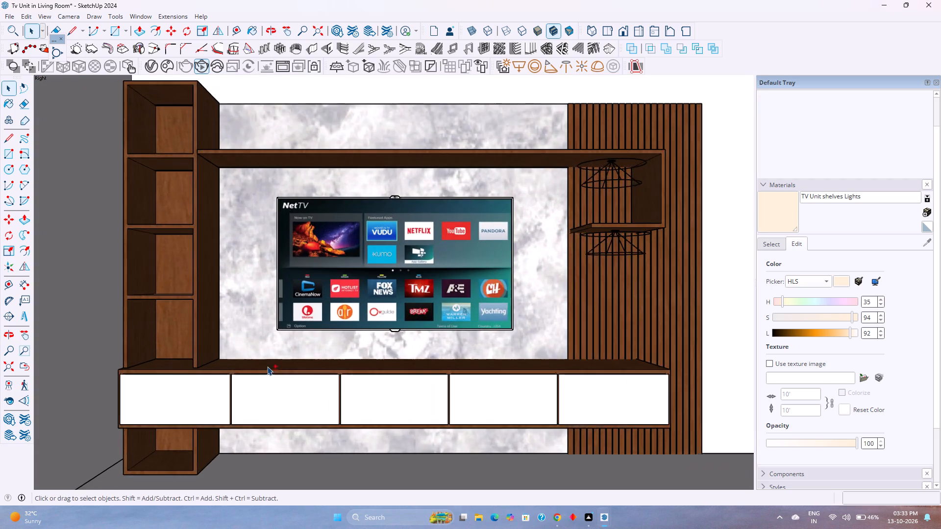
{"action": "scroll", "coordinate": [267, 366], "scroll_direction": "up", "scroll_amount": 2}
{"action": "middle_click_drag", "start_coordinate": [368, 324], "coordinate": [306, 359], "text": "shift"}
{"action": "middle_click", "coordinate": [306, 359], "text": "shift"}
{"action": "middle_click_drag", "start_coordinate": [301, 357], "coordinate": [329, 310], "text": "shift"}
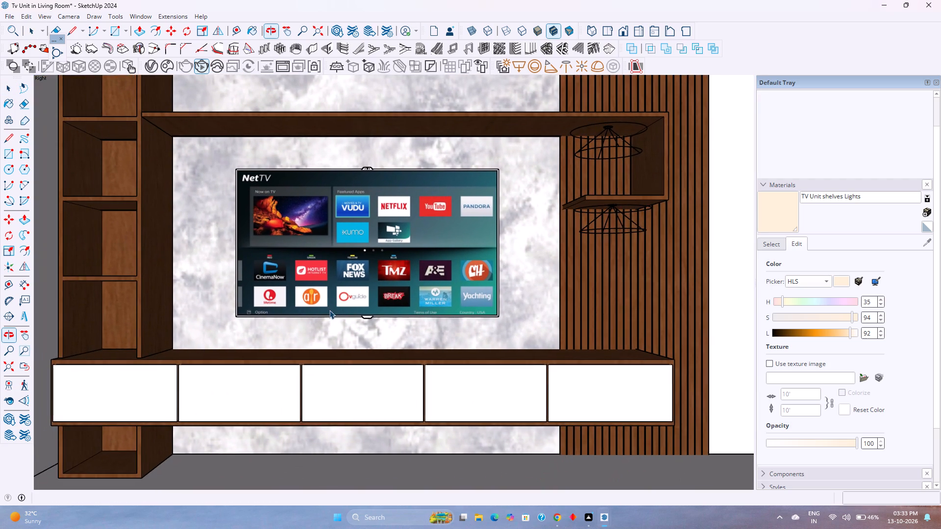
{"action": "middle_click", "coordinate": [329, 310], "text": "shift"}
{"action": "scroll", "coordinate": [329, 310], "scroll_direction": "up", "scroll_amount": 1}
{"action": "scroll", "coordinate": [329, 310], "scroll_direction": "down", "scroll_amount": 1}
{"action": "middle_click_drag", "start_coordinate": [330, 310], "coordinate": [335, 315], "text": "shift"}
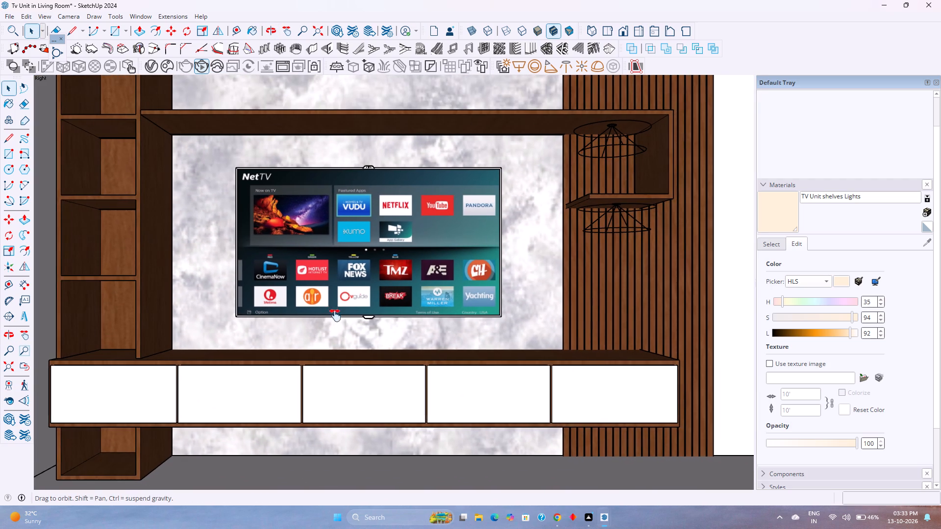
{"action": "middle_click_drag", "start_coordinate": [335, 315], "coordinate": [340, 324], "text": "shift"}
{"action": "middle_click", "coordinate": [340, 324], "text": "shift"}
{"action": "scroll", "coordinate": [341, 329], "scroll_direction": "down", "scroll_amount": 1}
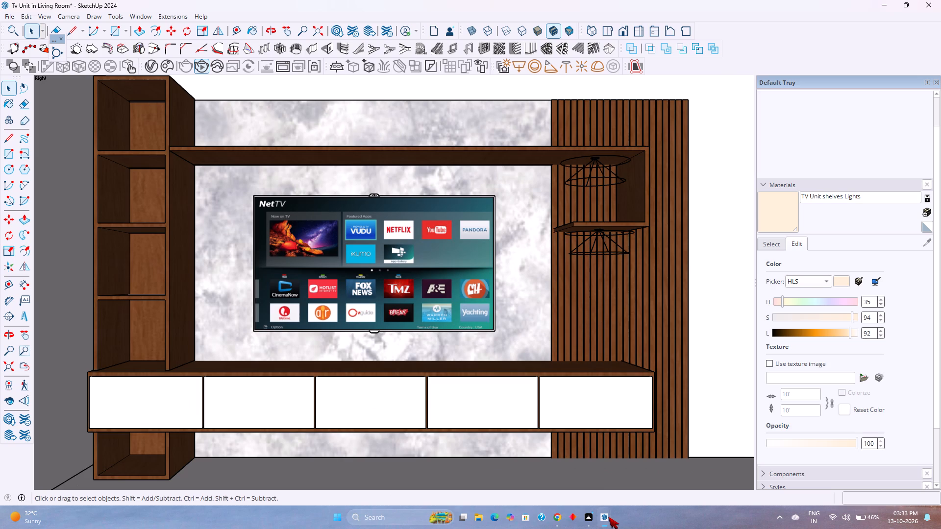
{"action": "left_click", "coordinate": [683, 470]}
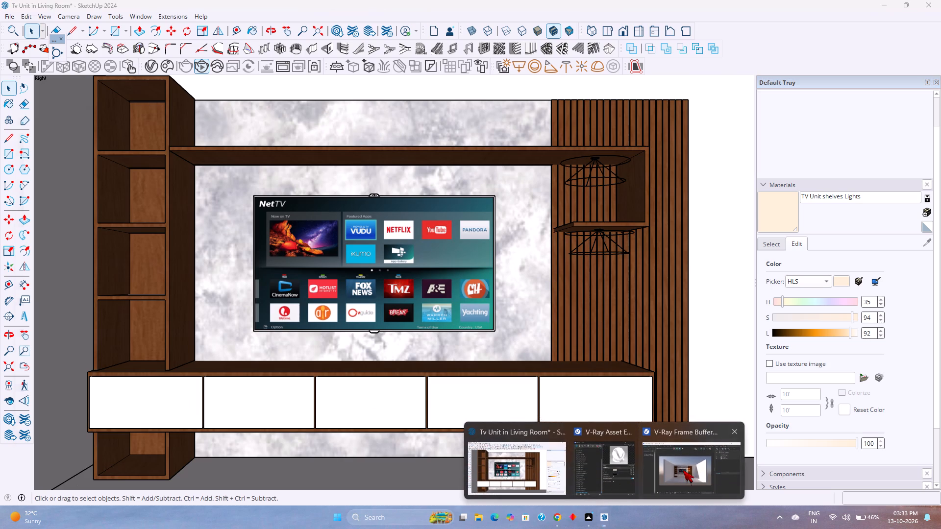
{"action": "scroll", "coordinate": [347, 334], "scroll_direction": "up", "scroll_amount": 2}
{"action": "scroll", "coordinate": [347, 334], "scroll_direction": "down", "scroll_amount": 2}
{"action": "scroll", "coordinate": [347, 334], "scroll_direction": "up", "scroll_amount": 1}
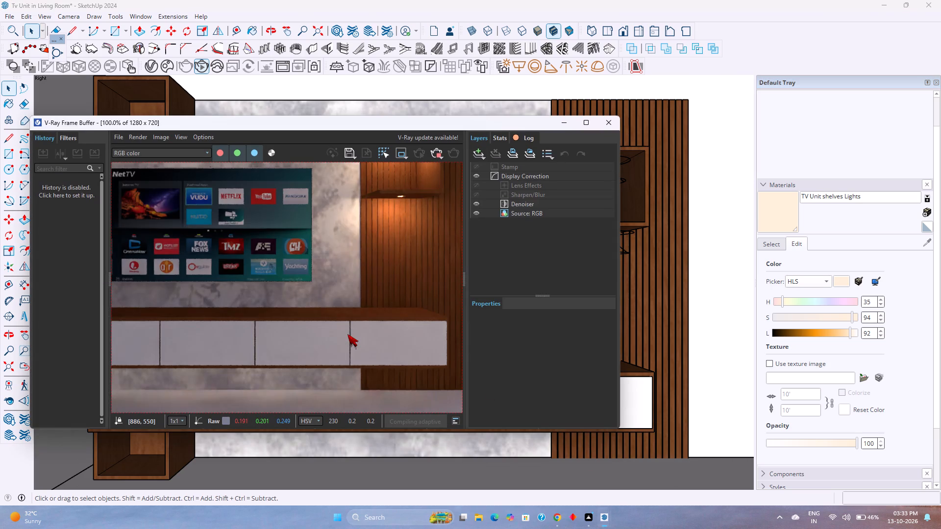
Examine the interactive render of the complete TV unit and the surrounding room from several orbit angles.
{"action": "scroll", "coordinate": [347, 334], "scroll_direction": "down", "scroll_amount": 1}
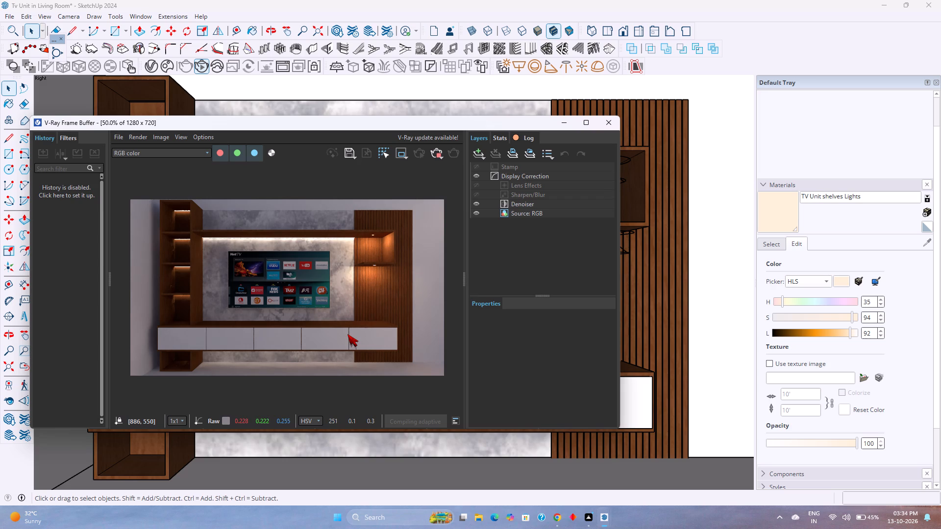
{"action": "right_click_drag", "start_coordinate": [420, 448], "coordinate": [424, 455]}
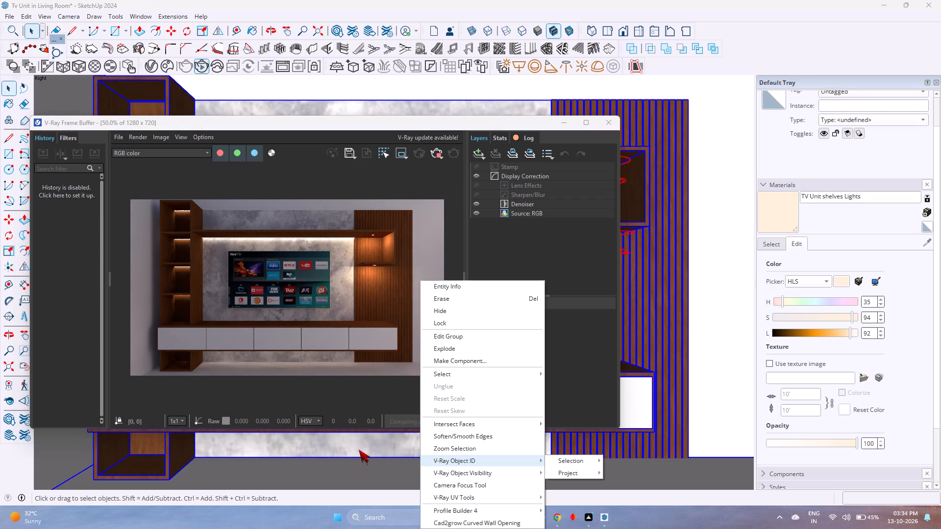
{"action": "key", "text": "Escape"}
{"action": "left_click", "coordinate": [352, 465]}
{"action": "scroll", "coordinate": [350, 466], "scroll_direction": "down", "scroll_amount": 1}
{"action": "middle_click_drag", "start_coordinate": [350, 466], "coordinate": [347, 397]}
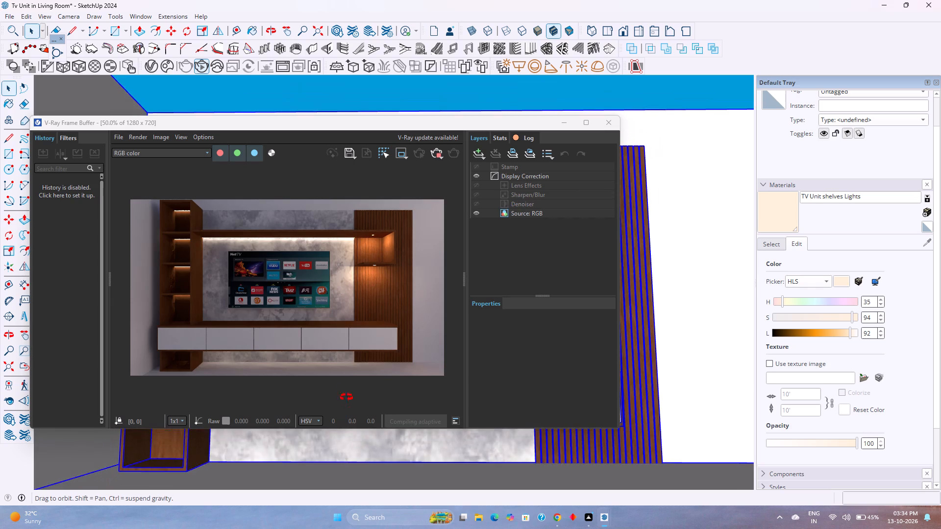
{"action": "middle_click_drag", "start_coordinate": [347, 397], "coordinate": [347, 353]}
{"action": "middle_click_drag", "start_coordinate": [347, 352], "coordinate": [349, 343]}
{"action": "middle_click", "coordinate": [349, 343]}
{"action": "middle_click", "coordinate": [349, 343]}
{"action": "middle_click_drag", "start_coordinate": [349, 343], "coordinate": [345, 405]}
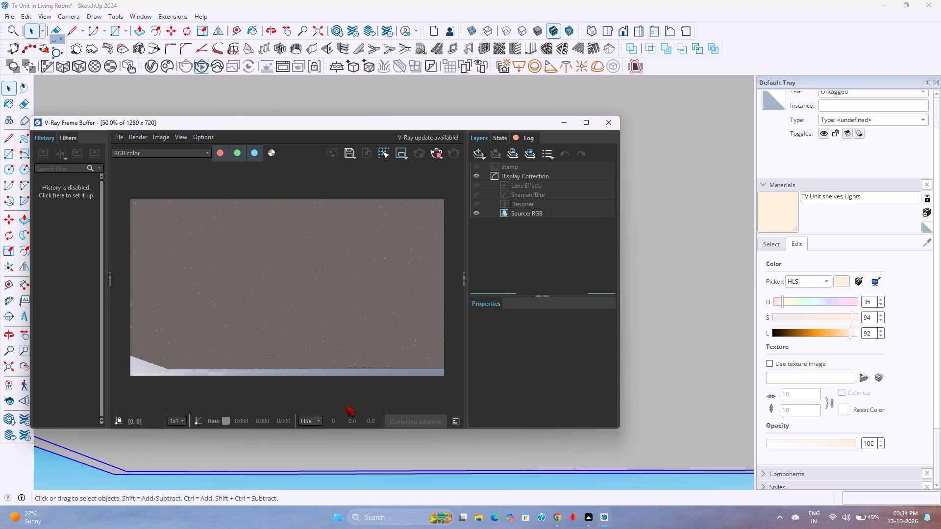
{"action": "middle_click_drag", "start_coordinate": [345, 405], "coordinate": [350, 471]}
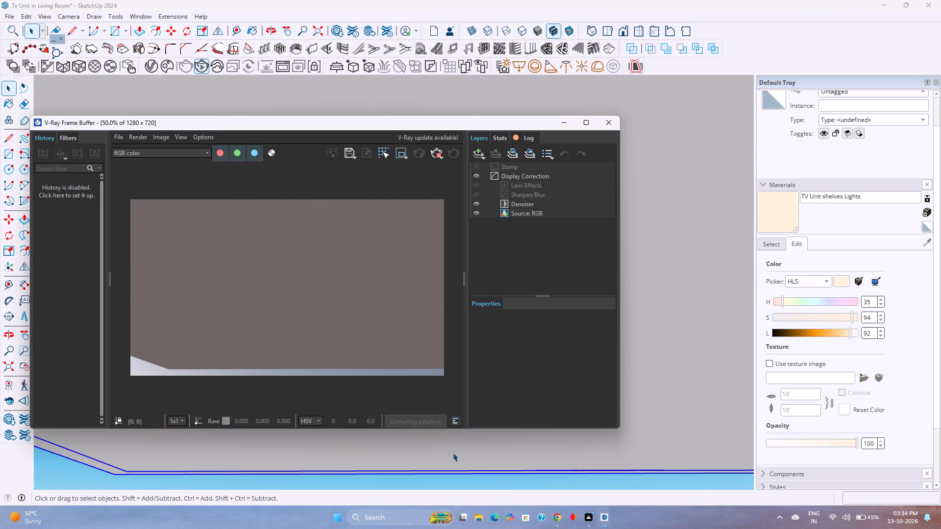
{"action": "middle_click_drag", "start_coordinate": [669, 330], "coordinate": [681, 433]}
{"action": "middle_click", "coordinate": [681, 433]}
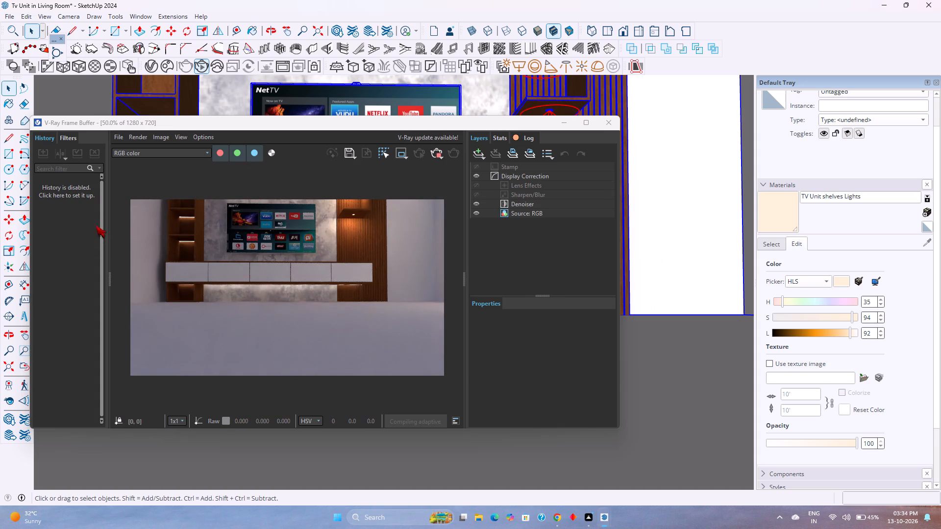
{"action": "scroll", "coordinate": [644, 329], "scroll_direction": "up", "scroll_amount": 2}
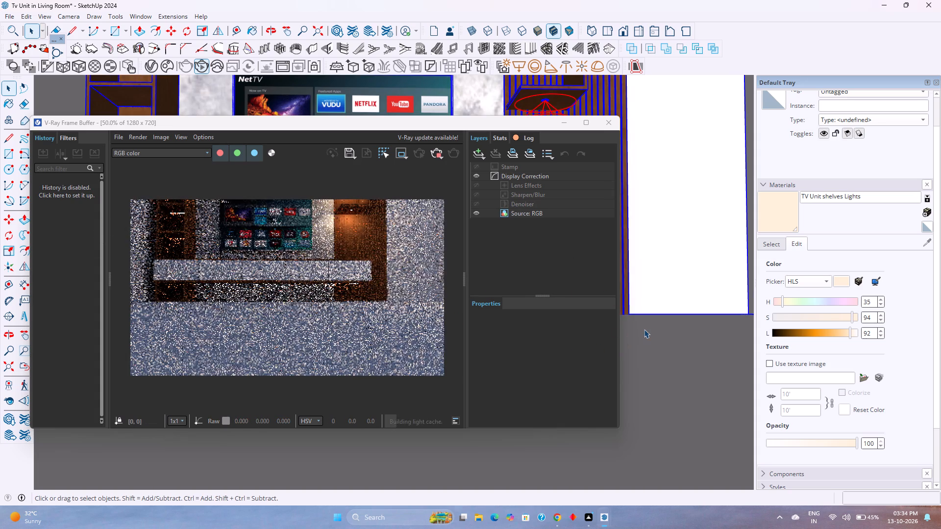
{"action": "scroll", "coordinate": [644, 329], "scroll_direction": "up", "scroll_amount": 6}
{"action": "middle_click_drag", "start_coordinate": [644, 329], "coordinate": [719, 439], "text": "shift"}
{"action": "scroll", "coordinate": [684, 362], "scroll_direction": "down", "scroll_amount": 10}
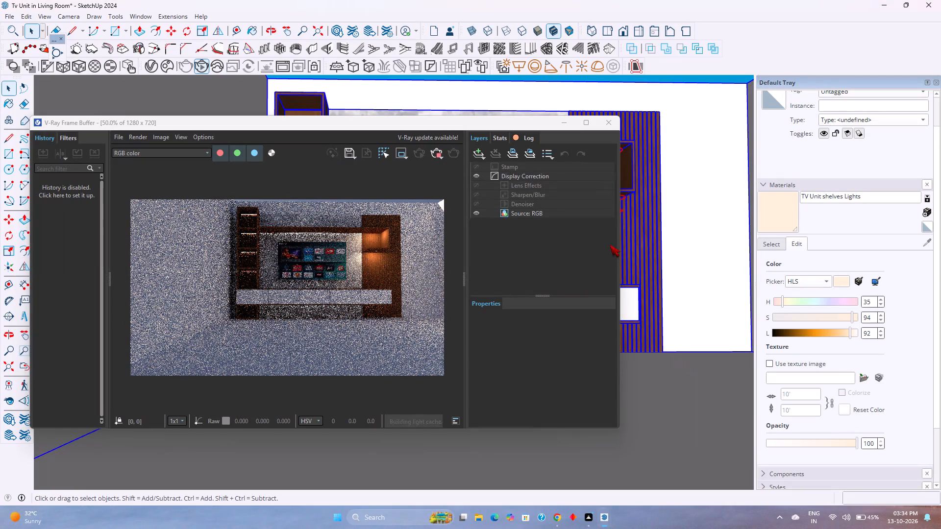
Frame the TV unit closely from the right view, examine its shelf and wall lighting in the interactive render, and close the frame buffer.
{"action": "left_click", "coordinate": [642, 35]}
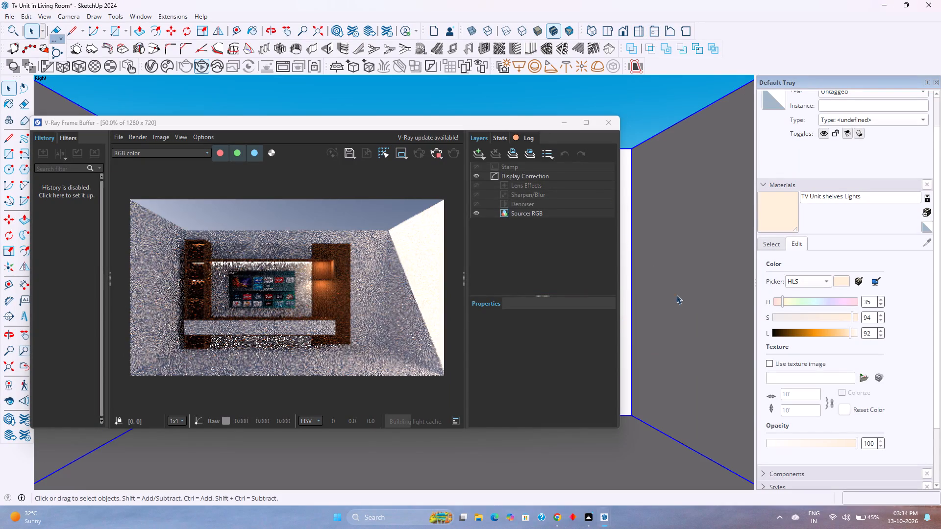
{"action": "scroll", "coordinate": [362, 328], "scroll_direction": "up", "scroll_amount": 2}
{"action": "scroll", "coordinate": [362, 328], "scroll_direction": "down", "scroll_amount": 2}
{"action": "scroll", "coordinate": [332, 452], "scroll_direction": "up", "scroll_amount": 2}
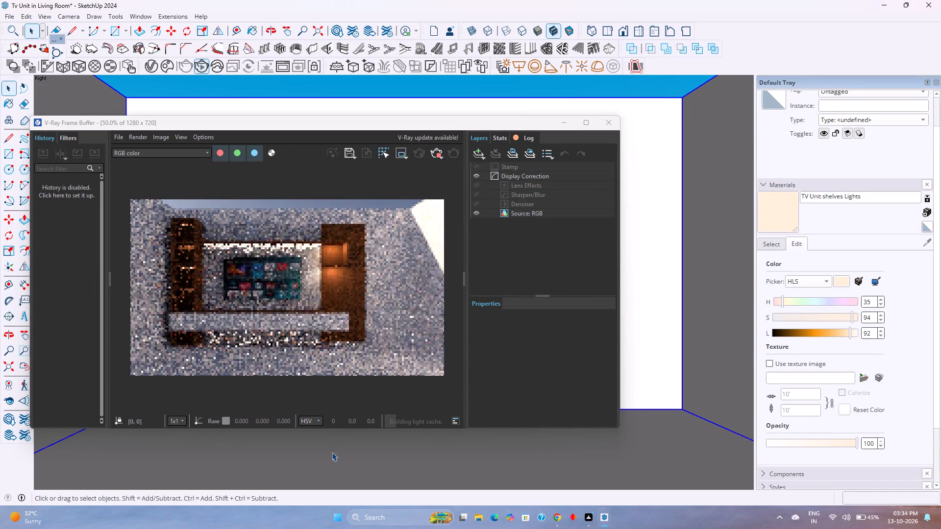
{"action": "scroll", "coordinate": [352, 455], "scroll_direction": "up", "scroll_amount": 3}
{"action": "middle_click_drag", "start_coordinate": [352, 455], "coordinate": [353, 455], "text": "shift"}
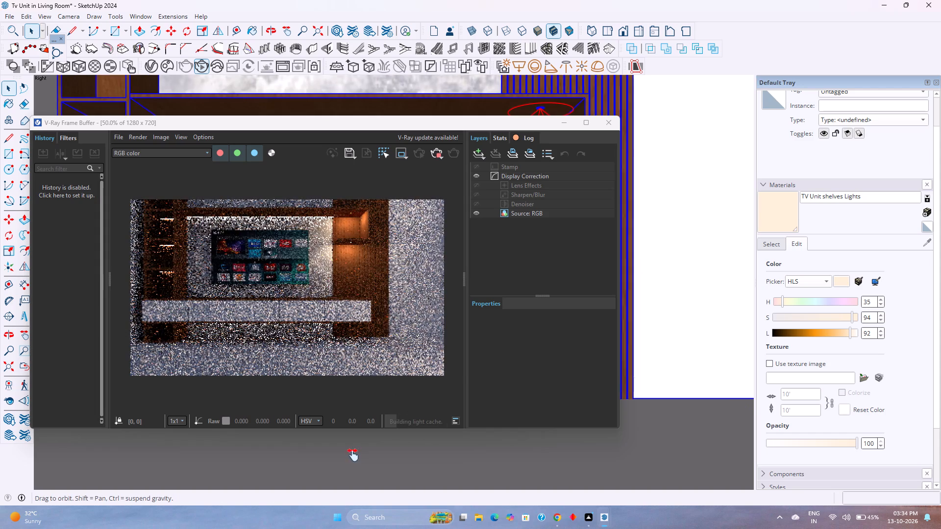
{"action": "middle_click_drag", "start_coordinate": [353, 455], "coordinate": [399, 504], "text": "shift"}
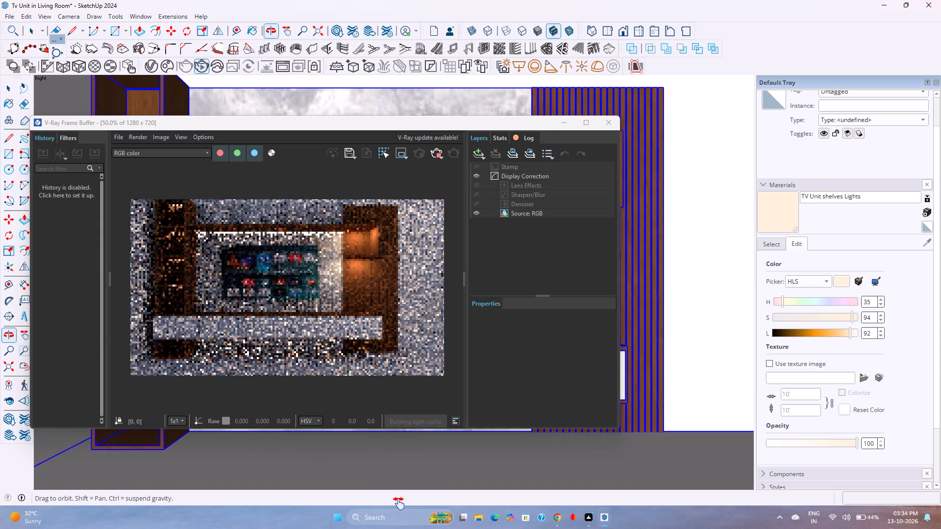
{"action": "middle_click_drag", "start_coordinate": [399, 504], "coordinate": [412, 505], "text": "shift"}
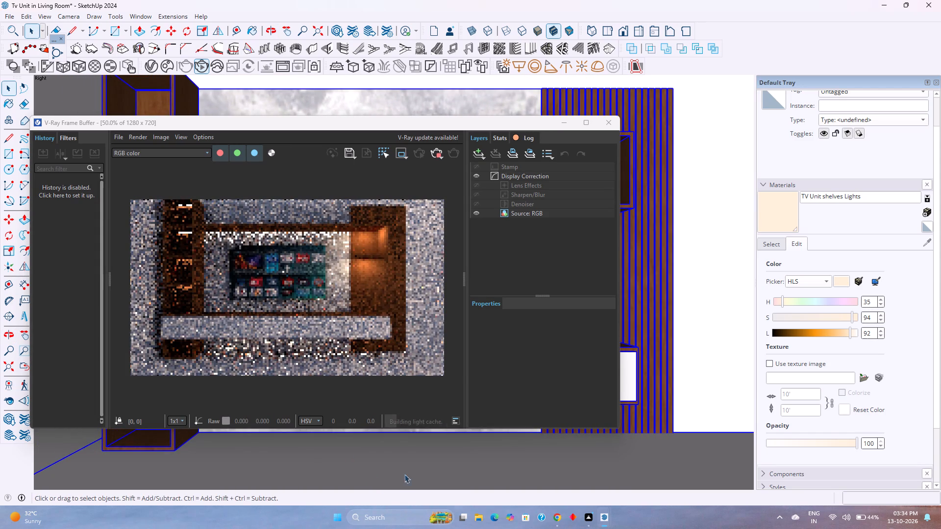
{"action": "scroll", "coordinate": [386, 457], "scroll_direction": "up", "scroll_amount": 1}
{"action": "middle_click_drag", "start_coordinate": [399, 469], "coordinate": [408, 494], "text": "shift"}
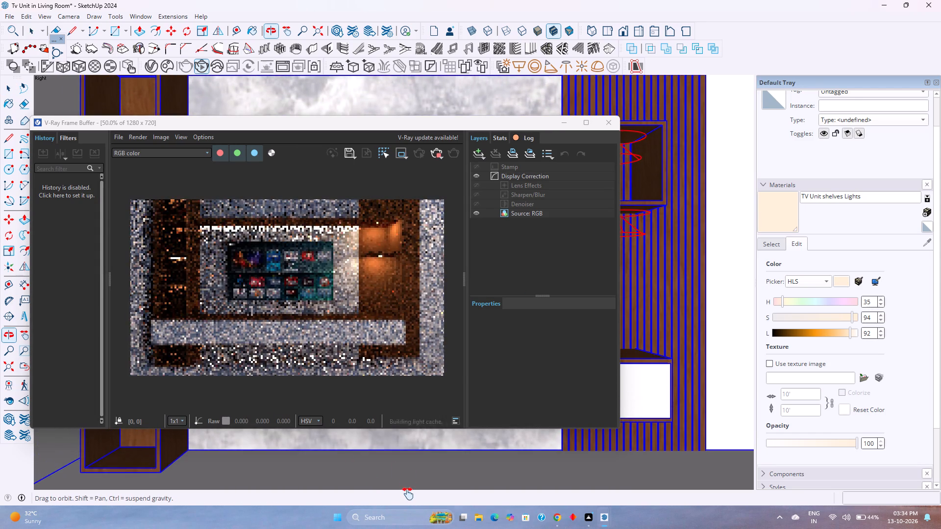
{"action": "middle_click_drag", "start_coordinate": [408, 494], "coordinate": [408, 503], "text": "shift"}
{"action": "scroll", "coordinate": [401, 475], "scroll_direction": "up", "scroll_amount": 1}
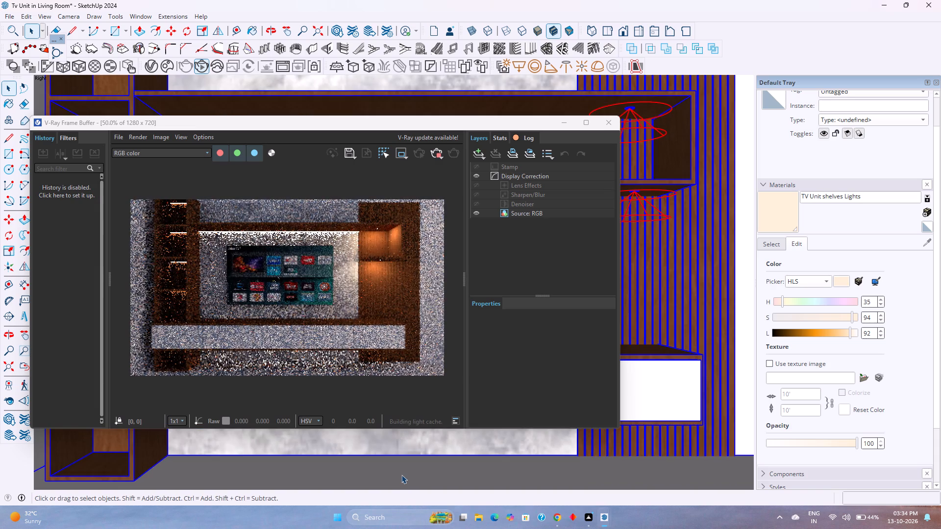
{"action": "middle_click_drag", "start_coordinate": [401, 474], "coordinate": [420, 498], "text": "shift"}
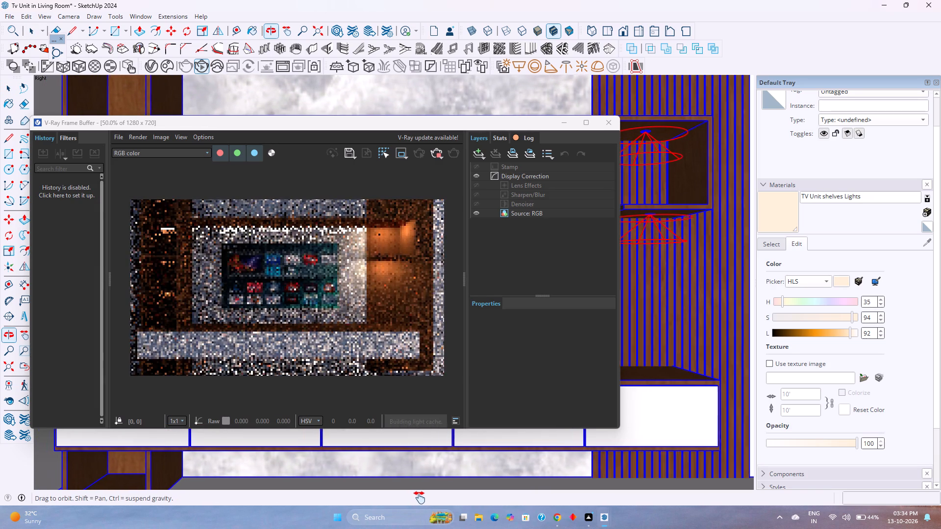
{"action": "middle_click_drag", "start_coordinate": [420, 498], "coordinate": [421, 498], "text": "shift"}
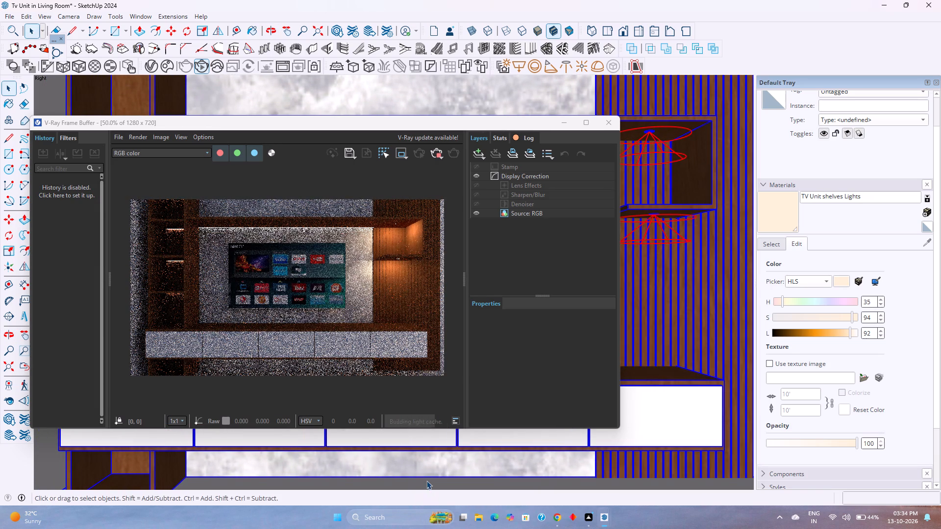
{"action": "scroll", "coordinate": [426, 481], "scroll_direction": "up", "scroll_amount": 1}
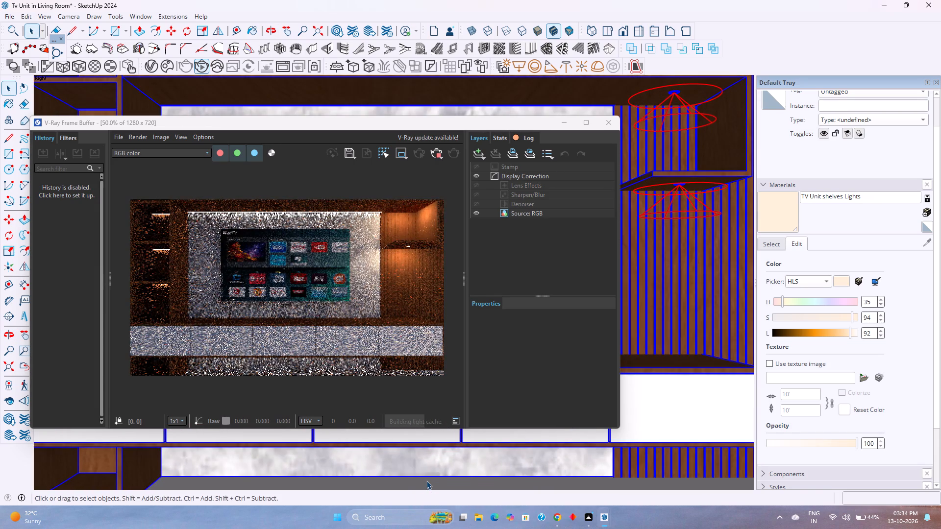
{"action": "middle_click_drag", "start_coordinate": [717, 461], "coordinate": [709, 468]}
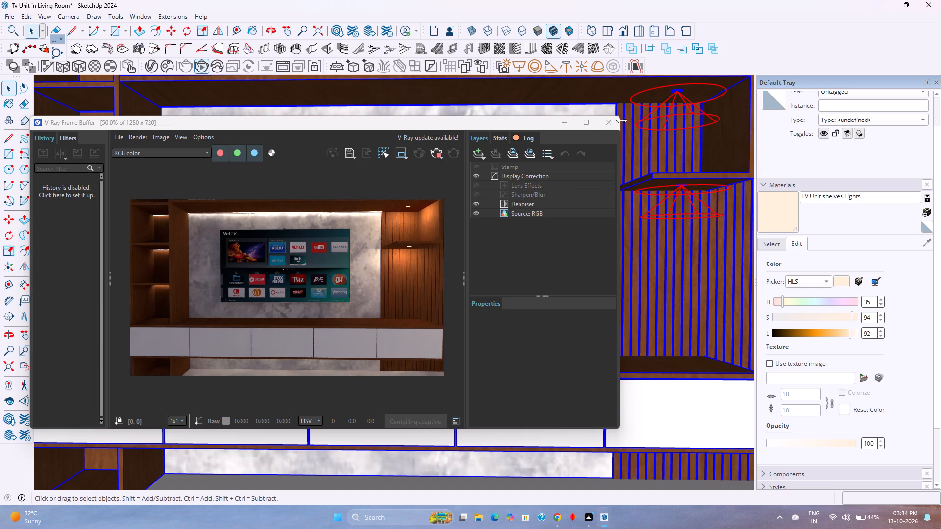
{"action": "left_click", "coordinate": [603, 124]}
Set the emissive intensity of the TV Unit shelves Lights material to 50 in the V-Ray Asset Editor.
{"action": "scroll", "coordinate": [321, 129], "scroll_direction": "down", "scroll_amount": 6}
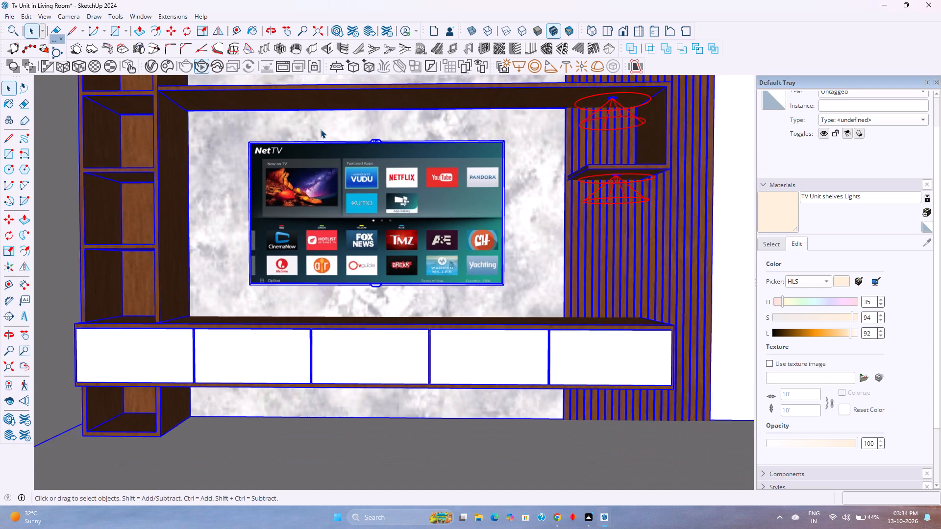
{"action": "scroll", "coordinate": [321, 129], "scroll_direction": "down", "scroll_amount": 3}
{"action": "key", "text": "Escape"}
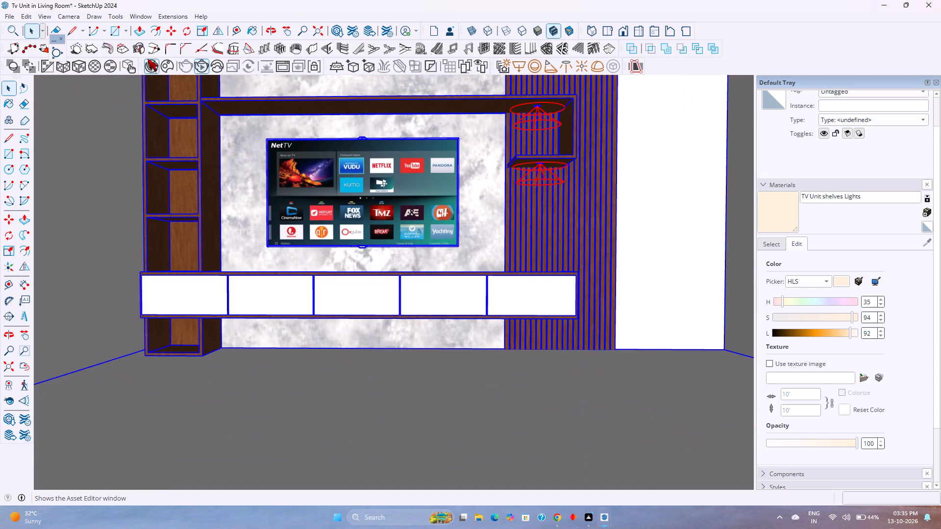
{"action": "left_click", "coordinate": [149, 62]}
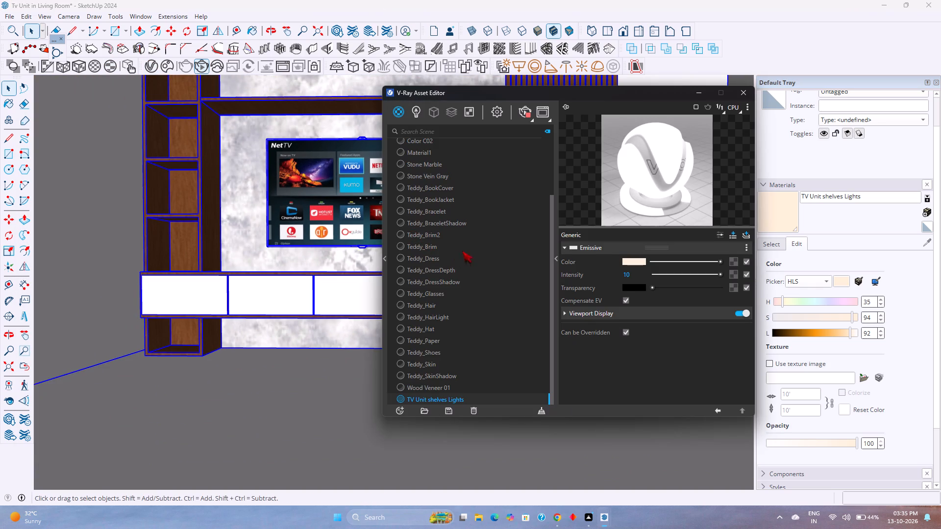
{"action": "double_click", "coordinate": [639, 275]}
{"action": "type", "text": "50"}
{"action": "key", "text": "Return"}
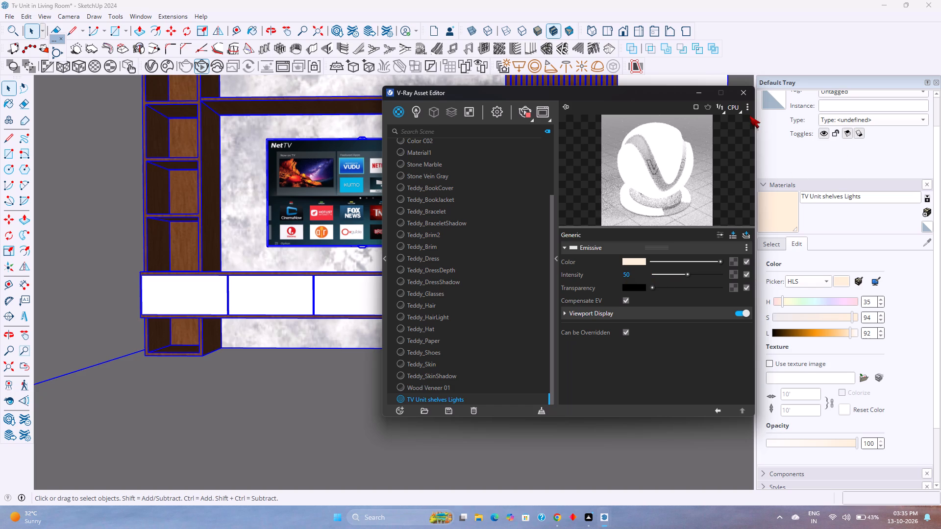
{"action": "left_click", "coordinate": [746, 92]}
Clear the selection and place a vertical guide on the back wall, offset from its side corner to the shelf tower's outer edge.
{"action": "scroll", "coordinate": [409, 261], "scroll_direction": "down", "scroll_amount": 5}
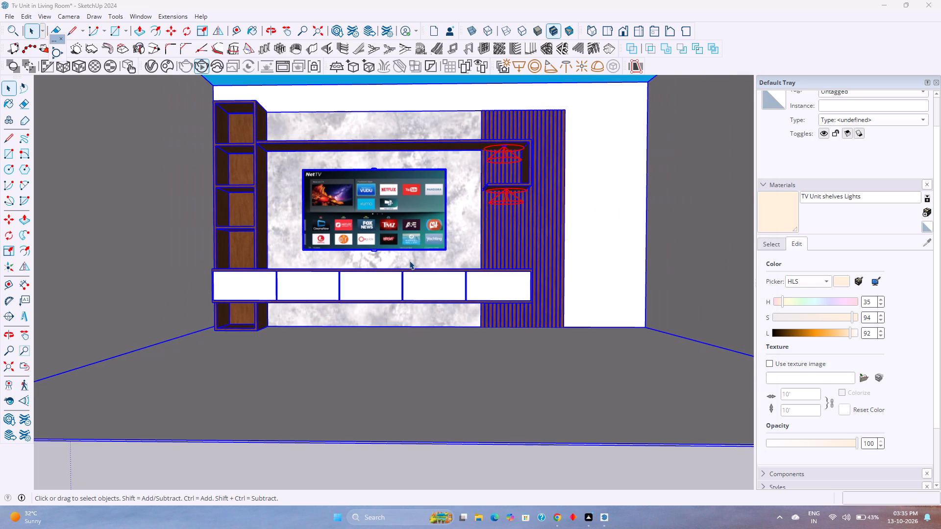
{"action": "key", "text": "Escape"}
{"action": "key", "text": "Escape"}
{"action": "left_click", "coordinate": [408, 477]}
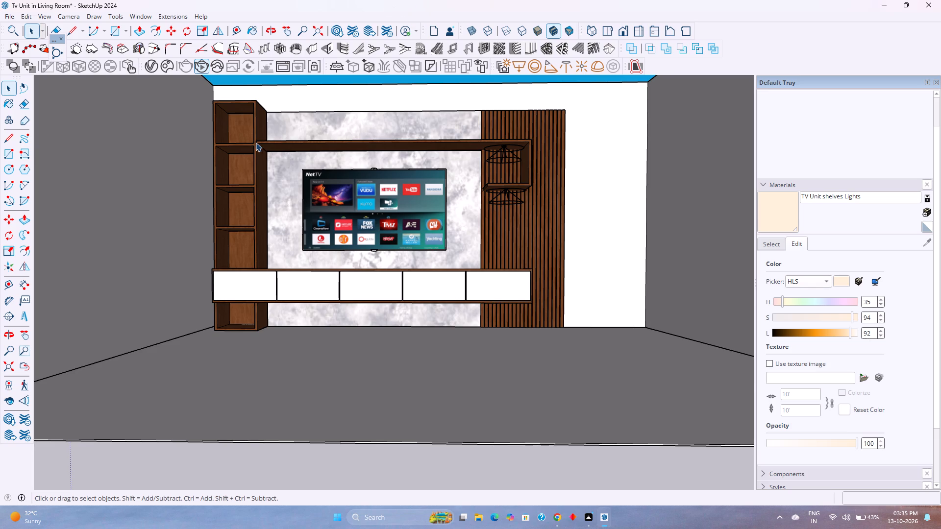
{"action": "middle_click_drag", "start_coordinate": [271, 120], "coordinate": [291, 171]}
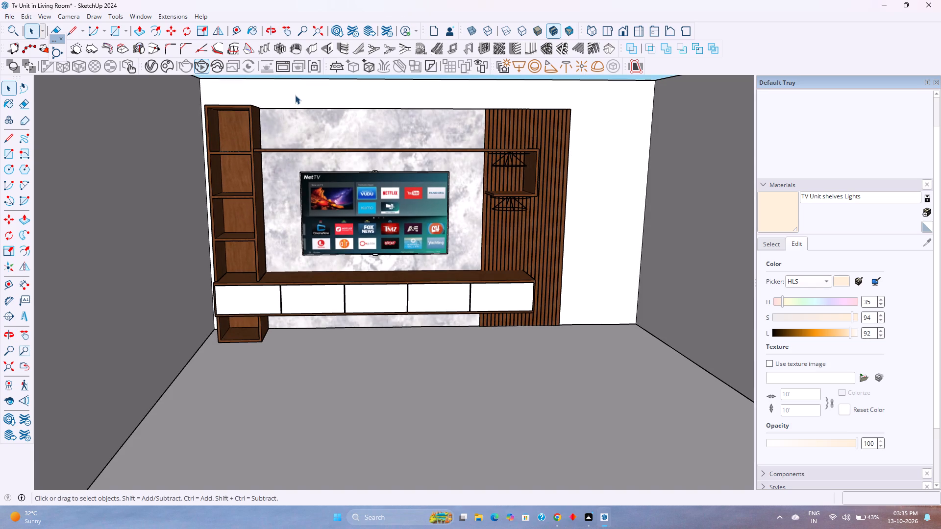
{"action": "double_click", "coordinate": [295, 95]}
{"action": "scroll", "coordinate": [202, 104], "scroll_direction": "up", "scroll_amount": 6}
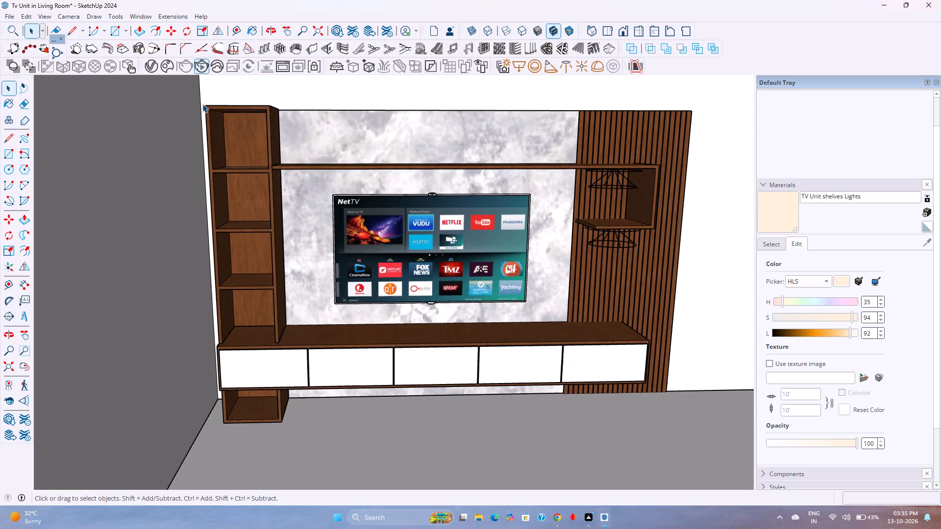
{"action": "middle_click_drag", "start_coordinate": [202, 104], "coordinate": [265, 169]}
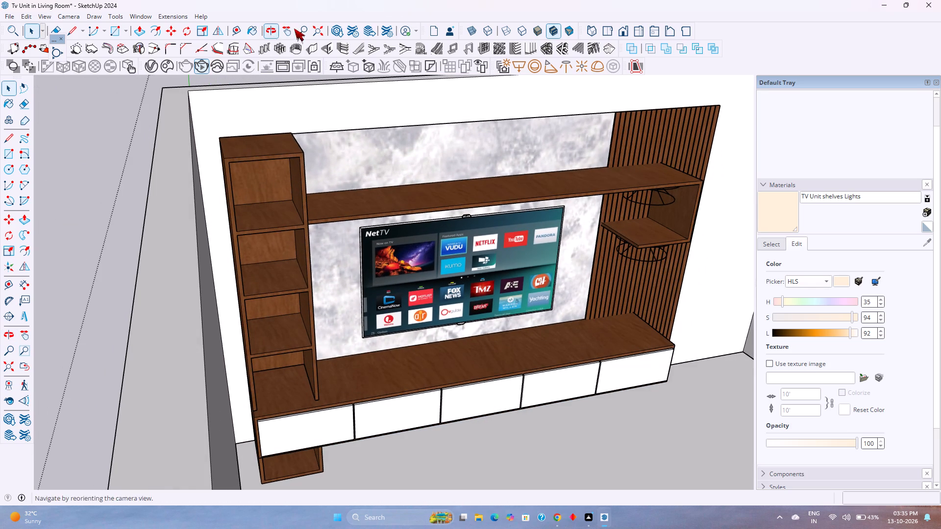
{"action": "left_click", "coordinate": [240, 32]}
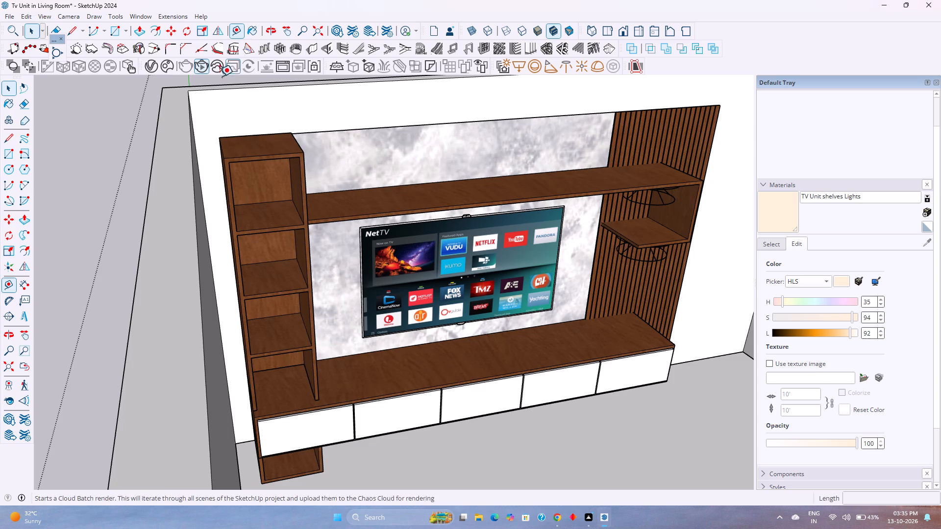
{"action": "scroll", "coordinate": [209, 121], "scroll_direction": "up", "scroll_amount": 6}
{"action": "middle_click_drag", "start_coordinate": [209, 121], "coordinate": [177, 128]}
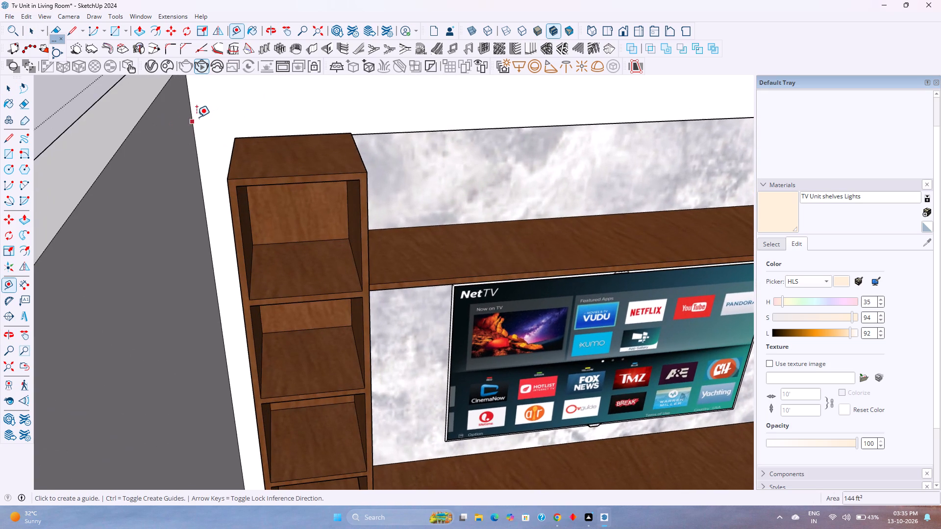
{"action": "left_click", "coordinate": [192, 112]}
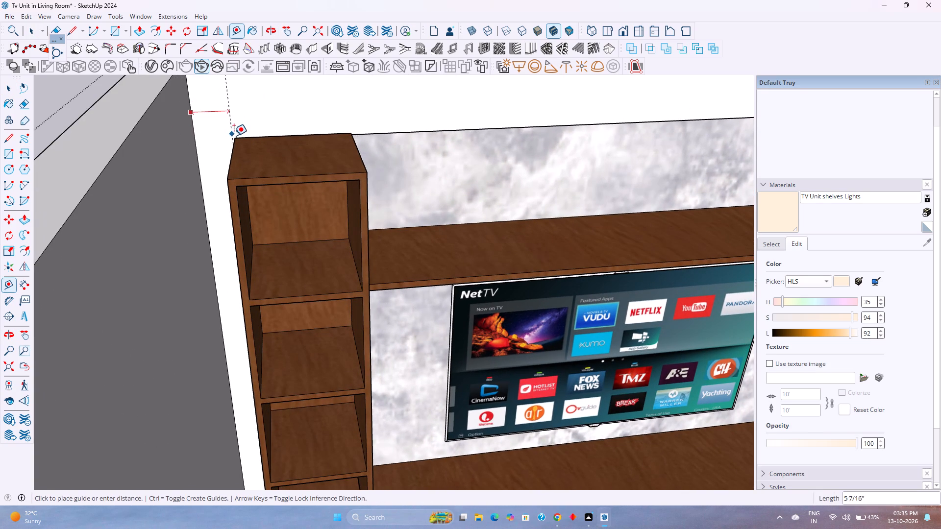
{"action": "left_click", "coordinate": [234, 136]}
Place a horizontal guide on the back wall, offset from the wall's top edge down to the shelf tower's top.
{"action": "scroll", "coordinate": [208, 163], "scroll_direction": "down", "scroll_amount": 5}
{"action": "left_click", "coordinate": [233, 96]}
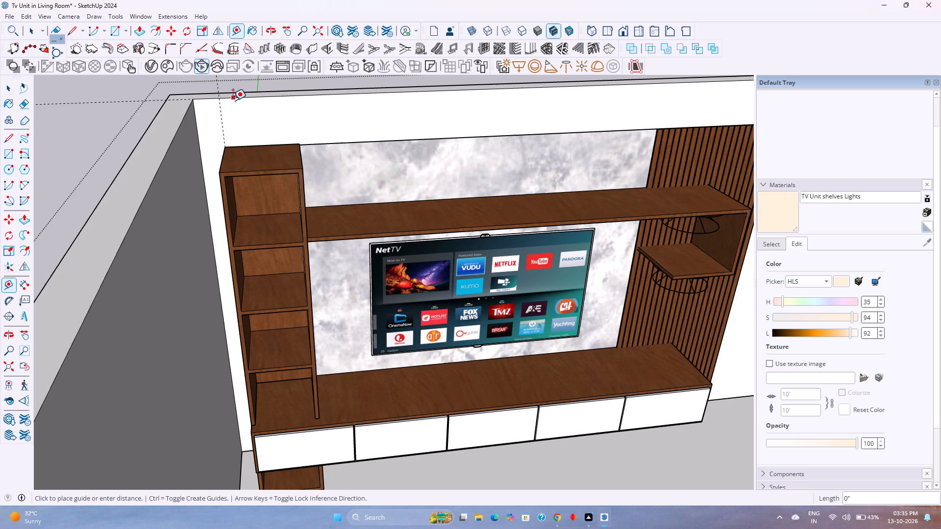
{"action": "left_click", "coordinate": [223, 144]}
{"action": "middle_click_drag", "start_coordinate": [248, 207], "coordinate": [237, 133]}
{"action": "middle_click", "coordinate": [237, 133]}
{"action": "scroll", "coordinate": [237, 133], "scroll_direction": "down", "scroll_amount": 2}
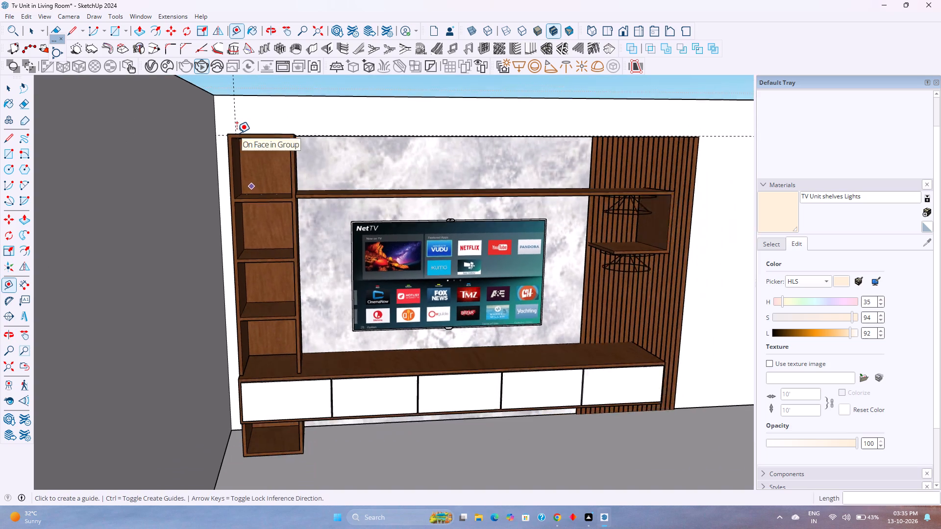
Draw a 6" by 8' rectangle on the back wall, filling the strip between the side wall corner and the shelf tower down to the floor.
{"action": "scroll", "coordinate": [237, 133], "scroll_direction": "down", "scroll_amount": 3}
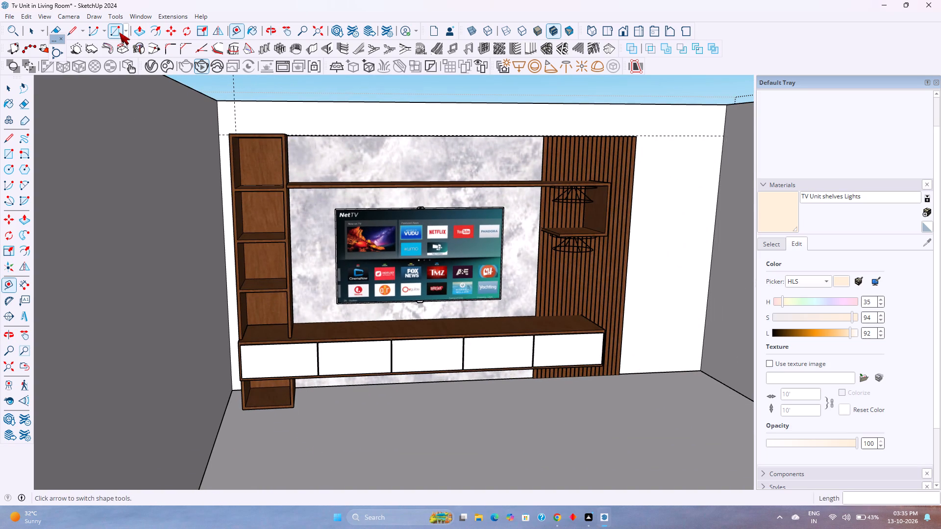
{"action": "left_click", "coordinate": [119, 32]}
{"action": "scroll", "coordinate": [210, 147], "scroll_direction": "up", "scroll_amount": 3}
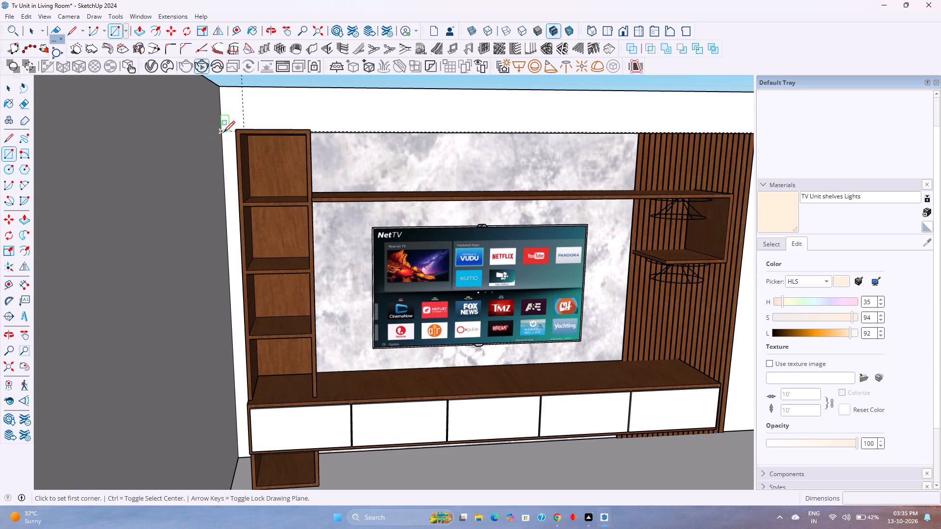
{"action": "left_click", "coordinate": [223, 132]}
{"action": "middle_click_drag", "start_coordinate": [244, 254], "coordinate": [248, 162]}
{"action": "middle_click", "coordinate": [248, 162]}
{"action": "scroll", "coordinate": [248, 162], "scroll_direction": "down", "scroll_amount": 5}
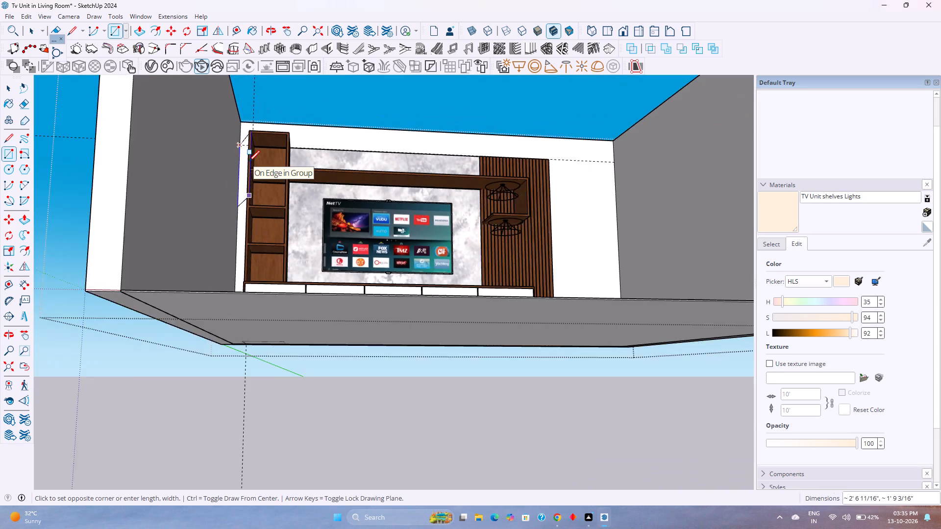
{"action": "scroll", "coordinate": [248, 162], "scroll_direction": "down", "scroll_amount": 3}
{"action": "middle_click_drag", "start_coordinate": [248, 162], "coordinate": [253, 212]}
{"action": "scroll", "coordinate": [230, 286], "scroll_direction": "up", "scroll_amount": 7}
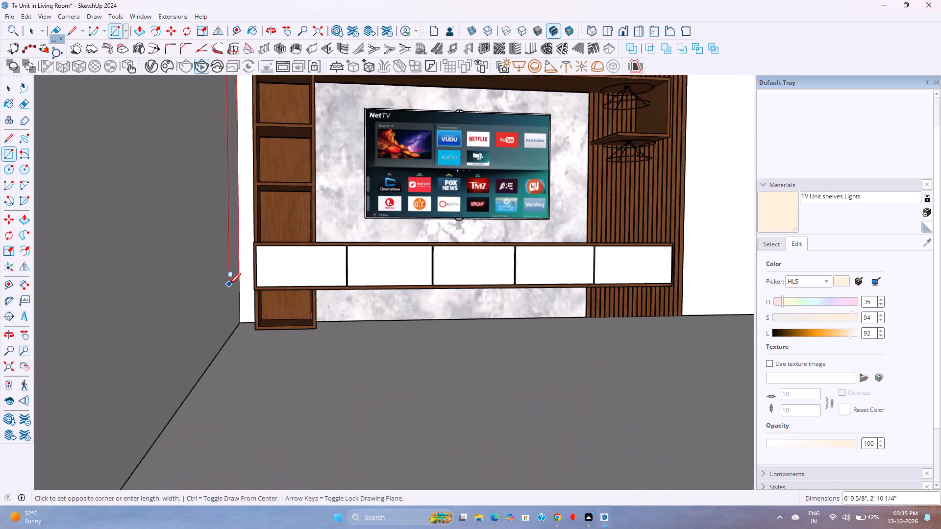
{"action": "scroll", "coordinate": [229, 284], "scroll_direction": "up", "scroll_amount": 4}
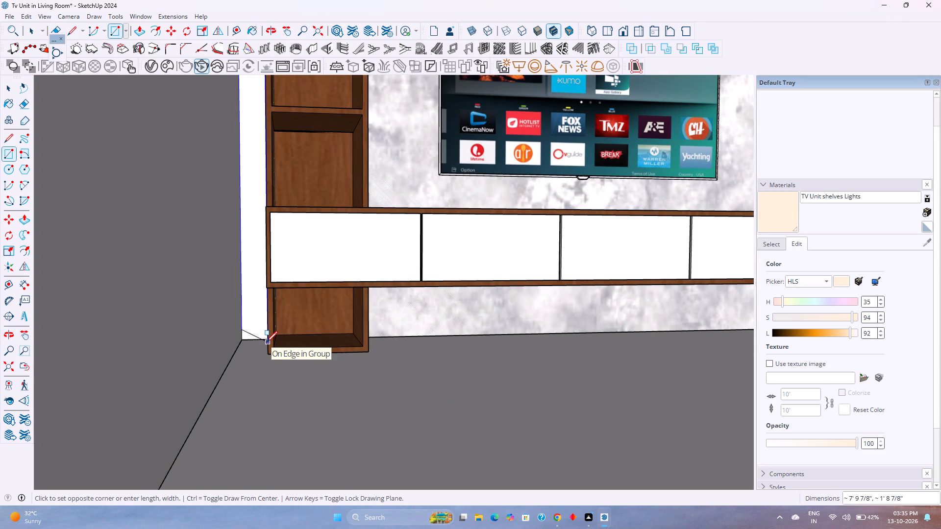
{"action": "key", "text": "Left"}
{"action": "scroll", "coordinate": [266, 342], "scroll_direction": "up", "scroll_amount": 9}
{"action": "middle_click_drag", "start_coordinate": [267, 341], "coordinate": [300, 339]}
{"action": "middle_click_drag", "start_coordinate": [277, 334], "coordinate": [209, 322]}
{"action": "left_click", "coordinate": [451, 365]}
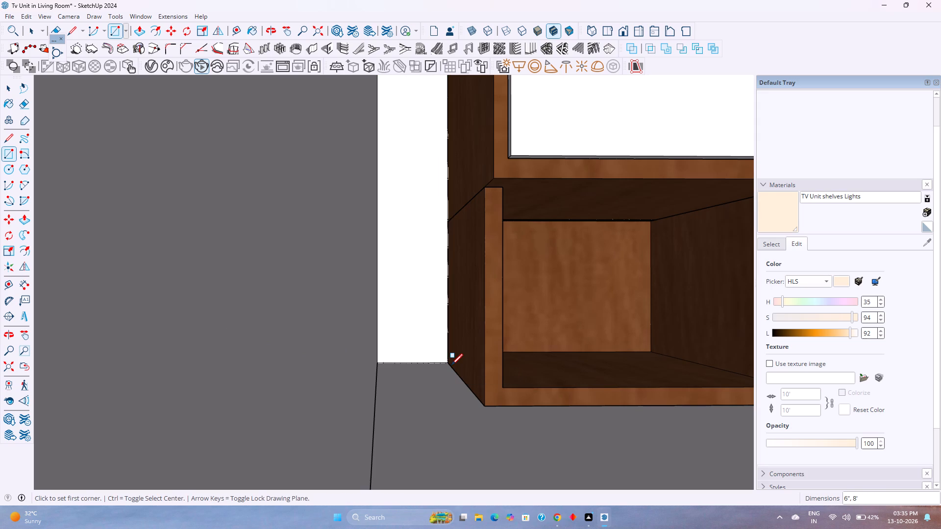
Push/Pull the narrow wall strip beside the shelf tower outward into the room by 1' 4".
{"action": "key", "text": "p"}
{"action": "left_click", "coordinate": [416, 331]}
{"action": "scroll", "coordinate": [418, 343], "scroll_direction": "down", "scroll_amount": 2}
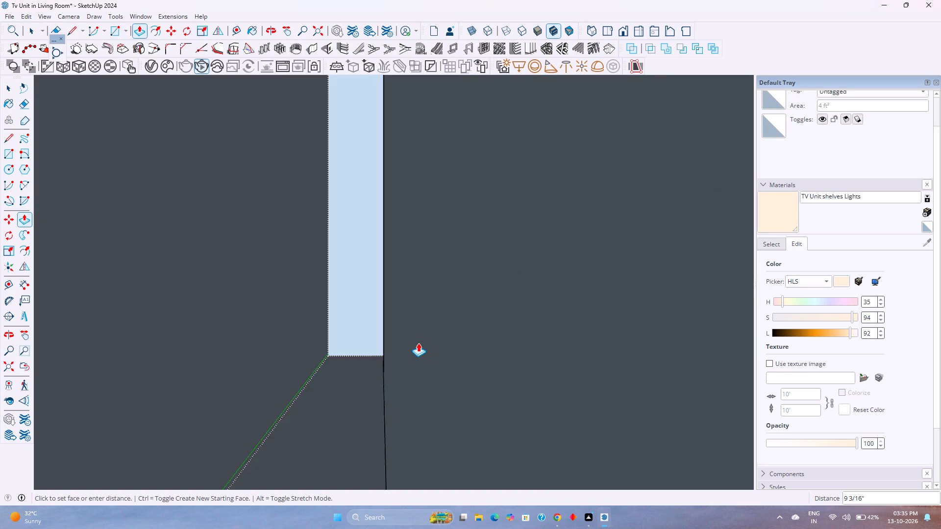
{"action": "scroll", "coordinate": [418, 343], "scroll_direction": "down", "scroll_amount": 4}
{"action": "left_click", "coordinate": [7, 366]}
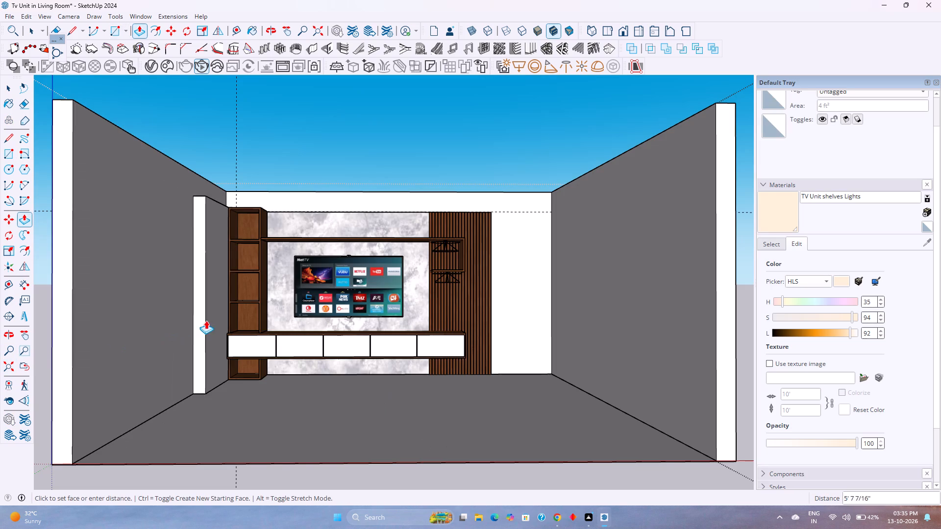
{"action": "scroll", "coordinate": [249, 295], "scroll_direction": "up", "scroll_amount": 6}
{"action": "middle_click_drag", "start_coordinate": [249, 295], "coordinate": [226, 347]}
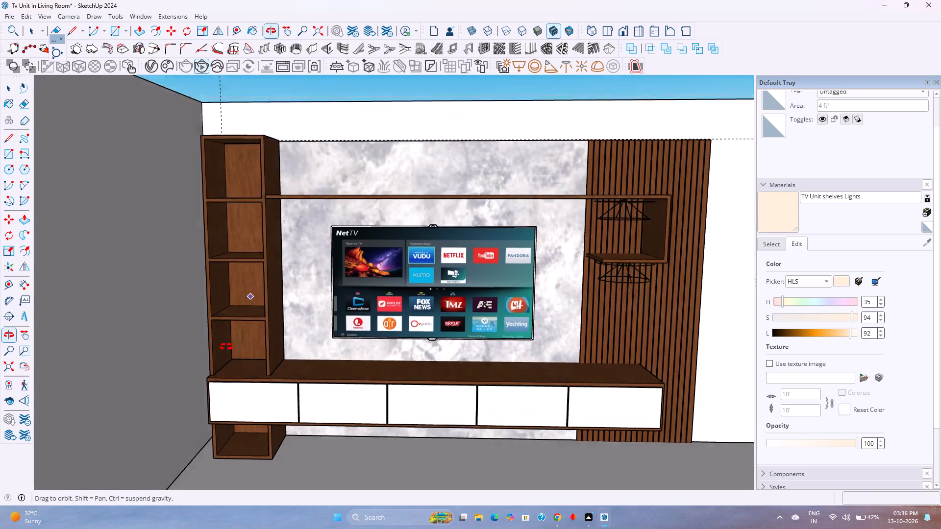
{"action": "middle_click_drag", "start_coordinate": [226, 347], "coordinate": [219, 375]}
{"action": "middle_click", "coordinate": [219, 375]}
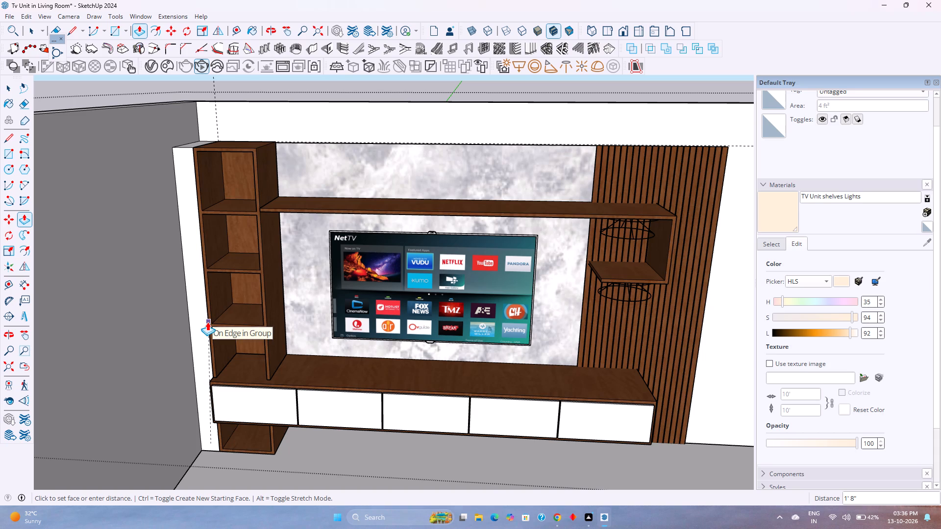
{"action": "type", "text": "1'"}
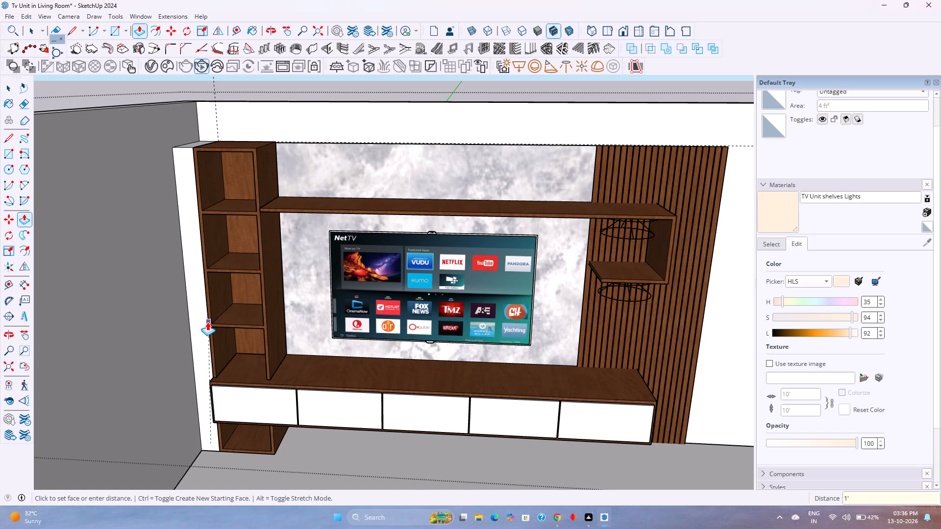
{"action": "type", "text": "4\""}
{"action": "key", "text": "Return"}
{"action": "key", "text": "space"}
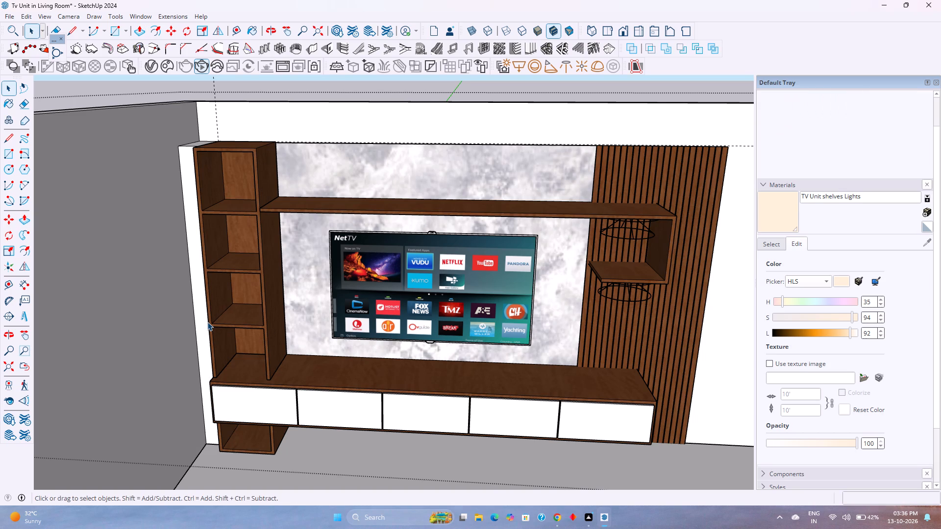
Clear the selection and delete all the guides in the model.
{"action": "key", "text": "Escape"}
{"action": "right_click_drag", "start_coordinate": [66, 92], "coordinate": [33, 56]}
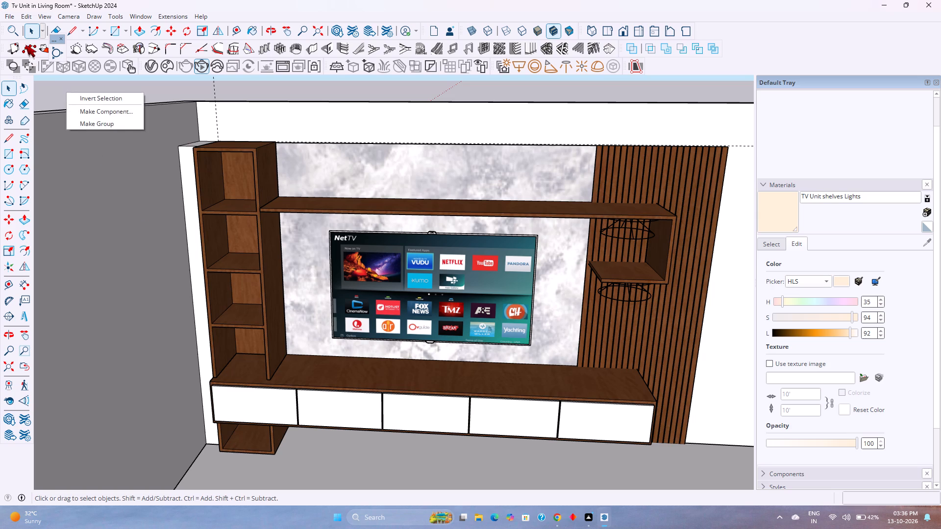
{"action": "left_click", "coordinate": [26, 20]}
{"action": "left_click", "coordinate": [40, 110]}
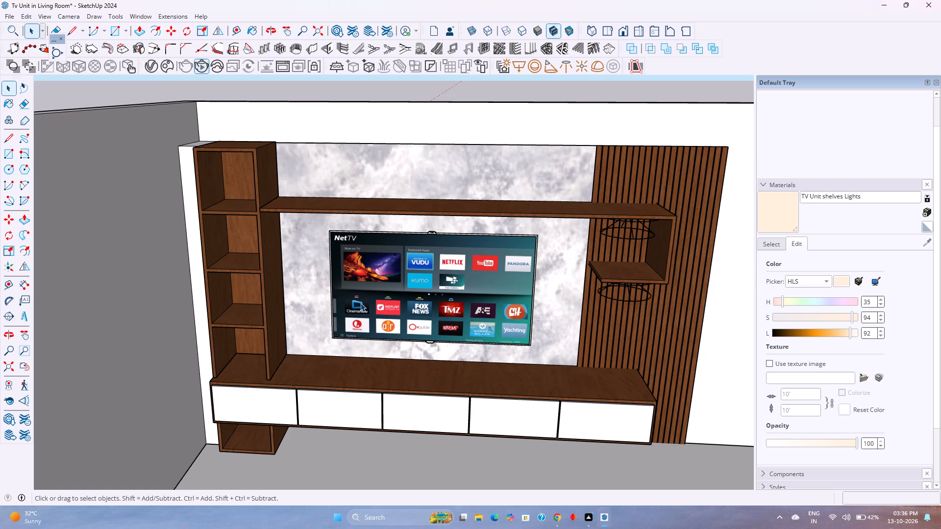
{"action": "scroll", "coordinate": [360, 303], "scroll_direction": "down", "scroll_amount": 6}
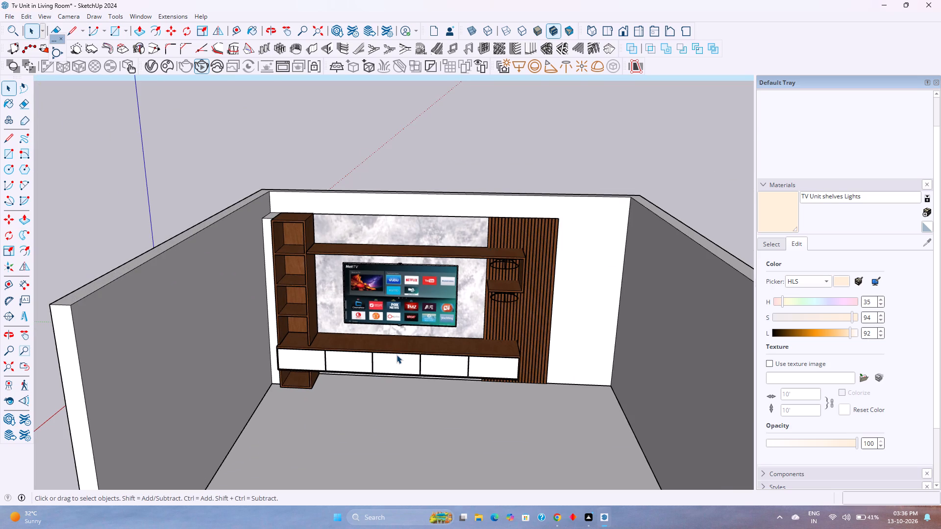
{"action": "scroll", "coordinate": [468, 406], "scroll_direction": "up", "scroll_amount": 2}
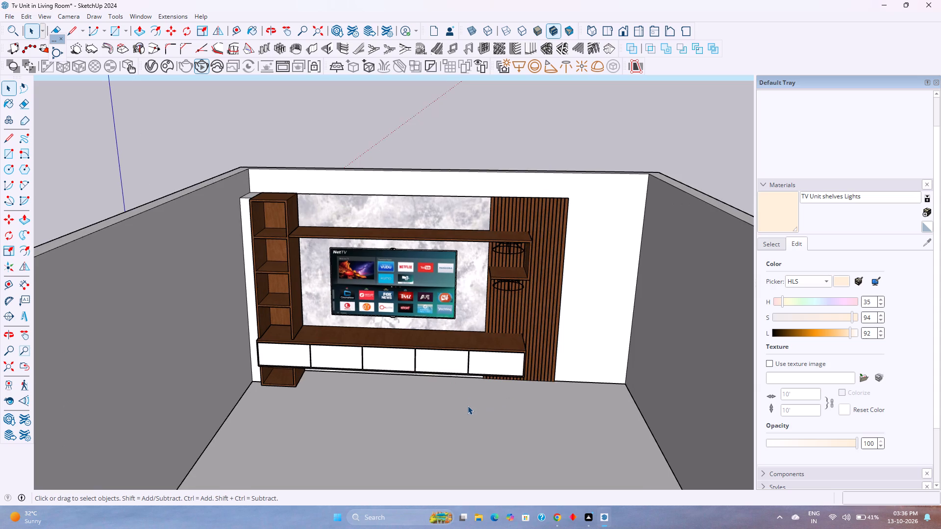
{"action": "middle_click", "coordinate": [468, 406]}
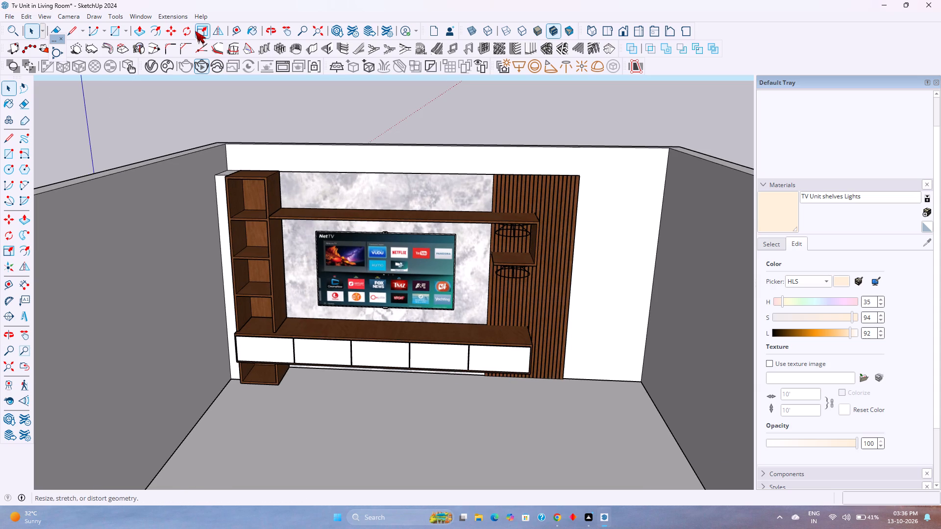
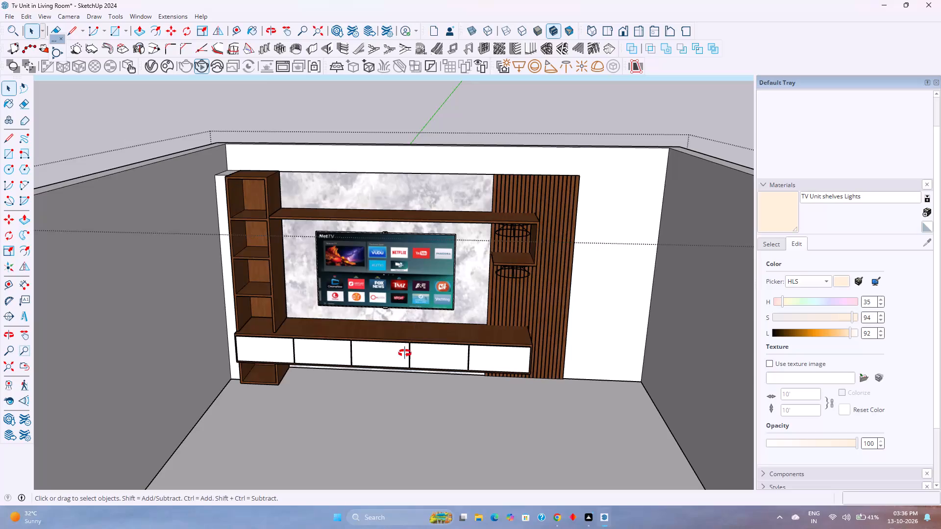
Examine the filled strip beside the shelf tower together with the back wall and floor, checking which geometry is connected to it.
{"action": "scroll", "coordinate": [403, 313], "scroll_direction": "down", "scroll_amount": 4}
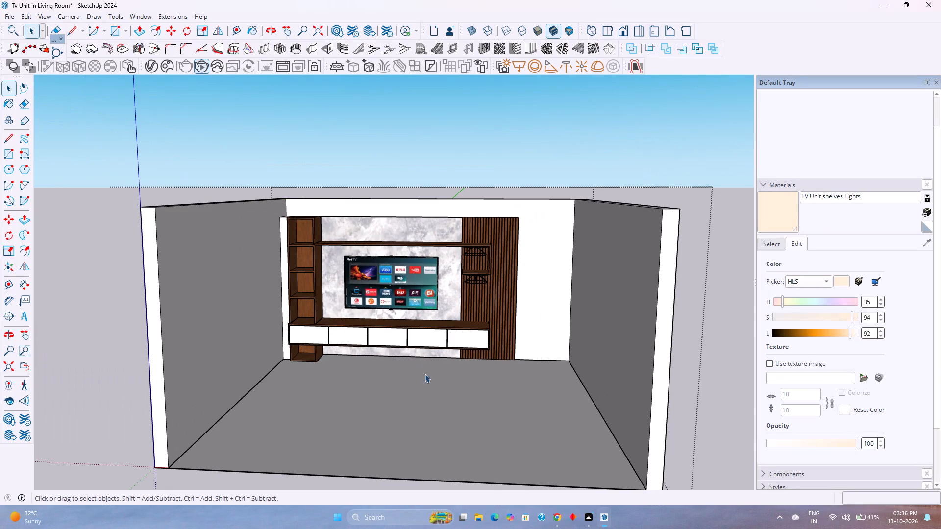
{"action": "middle_click_drag", "start_coordinate": [426, 395], "coordinate": [471, 453]}
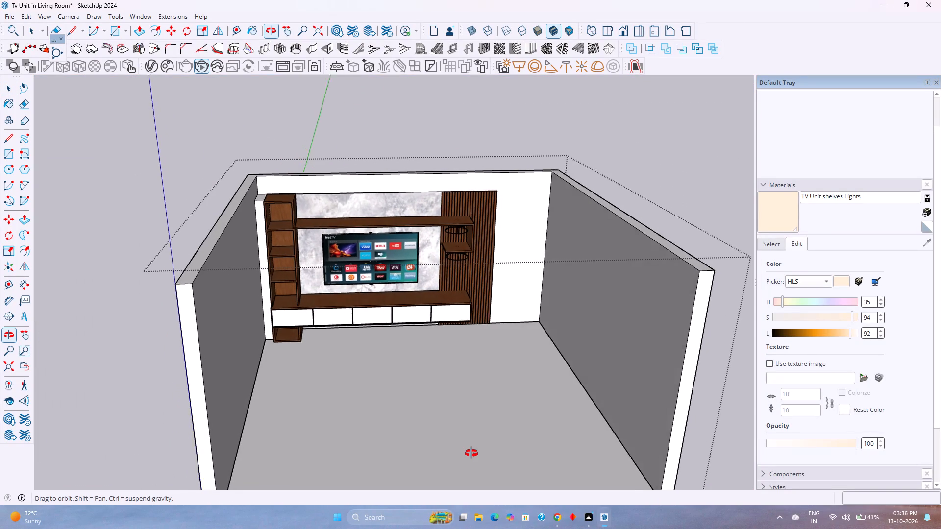
{"action": "middle_click_drag", "start_coordinate": [471, 453], "coordinate": [467, 453]}
{"action": "left_click", "coordinate": [463, 434]}
{"action": "left_click", "coordinate": [535, 292]}
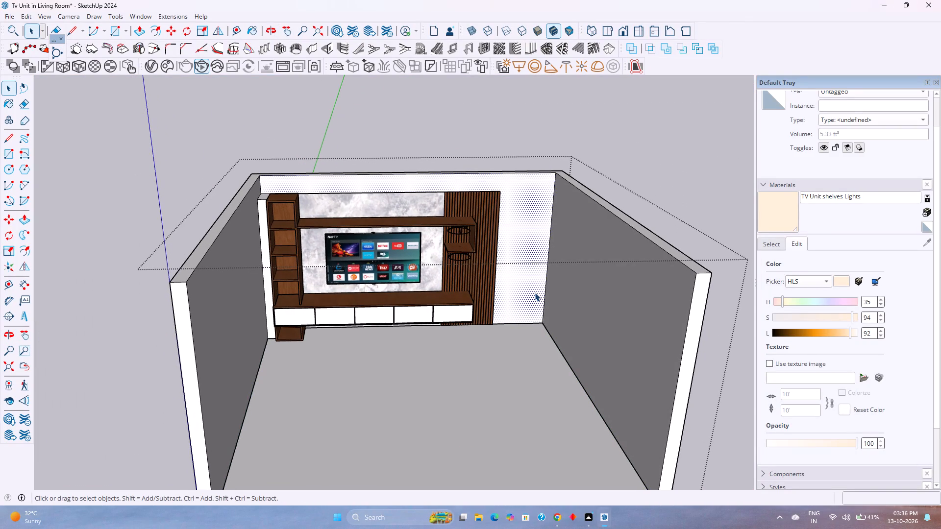
{"action": "left_click", "coordinate": [266, 289]}
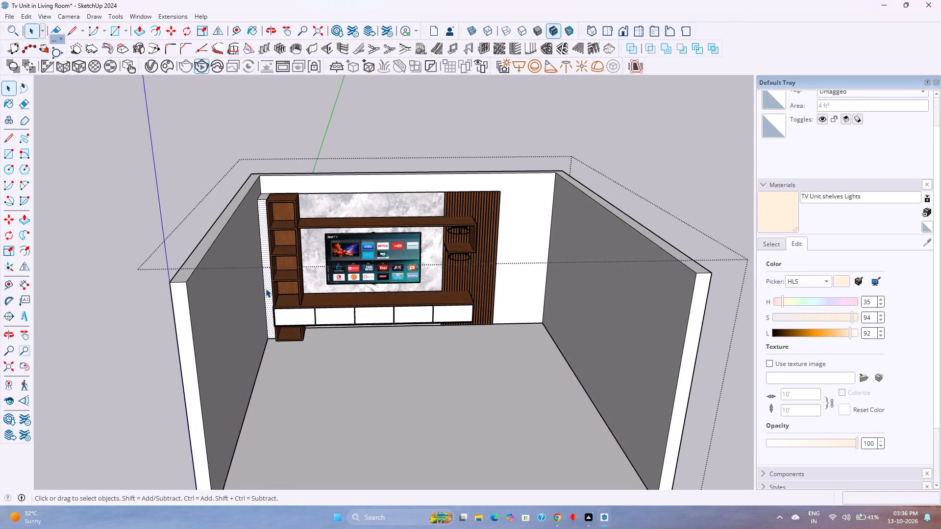
{"action": "triple_click", "coordinate": [266, 289]}
{"action": "left_click", "coordinate": [266, 289]}
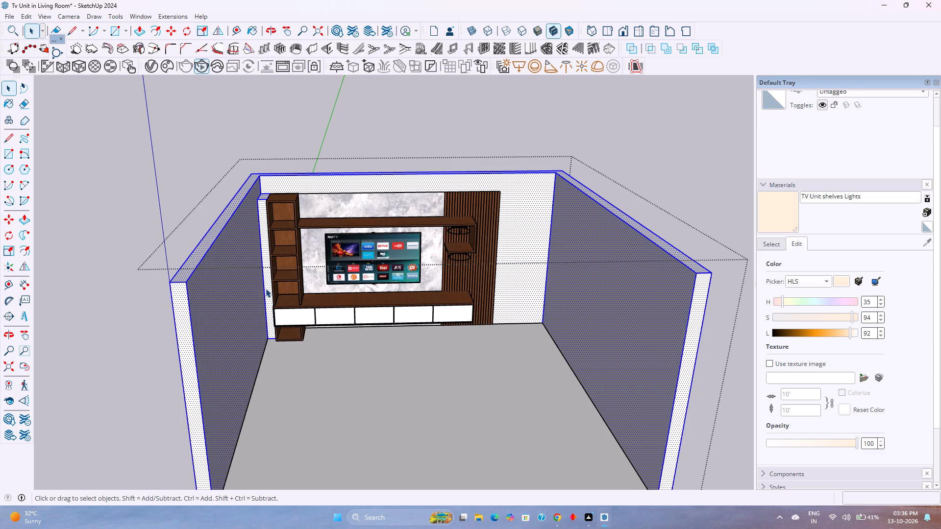
{"action": "left_click", "coordinate": [533, 368]}
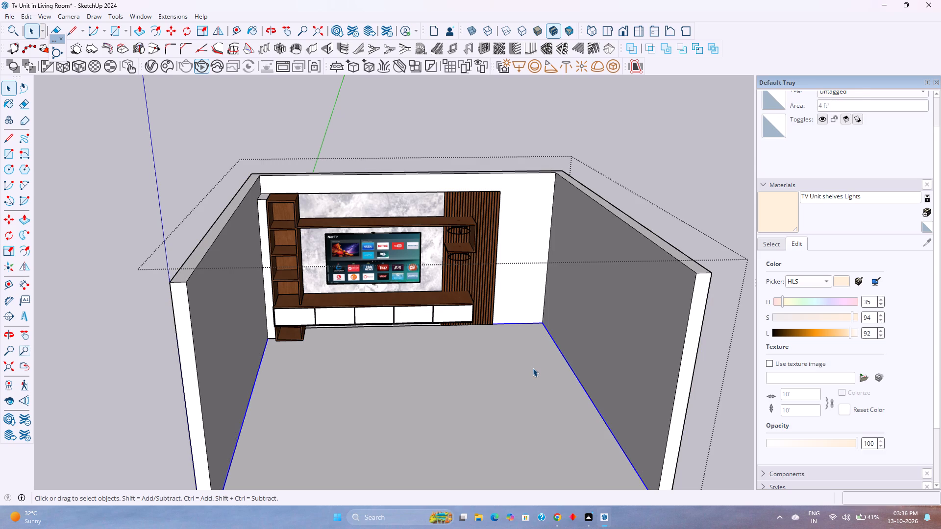
{"action": "key", "text": "Escape"}
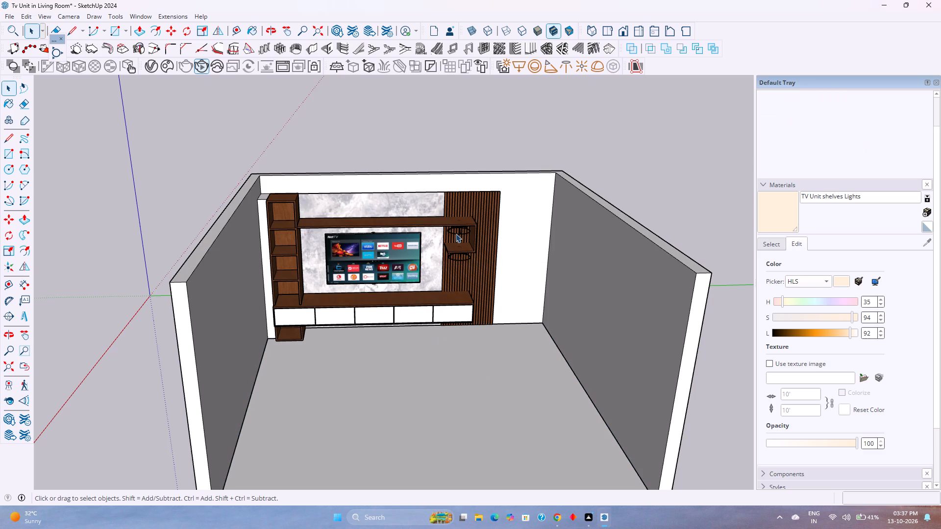
{"action": "left_click", "coordinate": [481, 224]}
{"action": "left_click", "coordinate": [481, 224]}
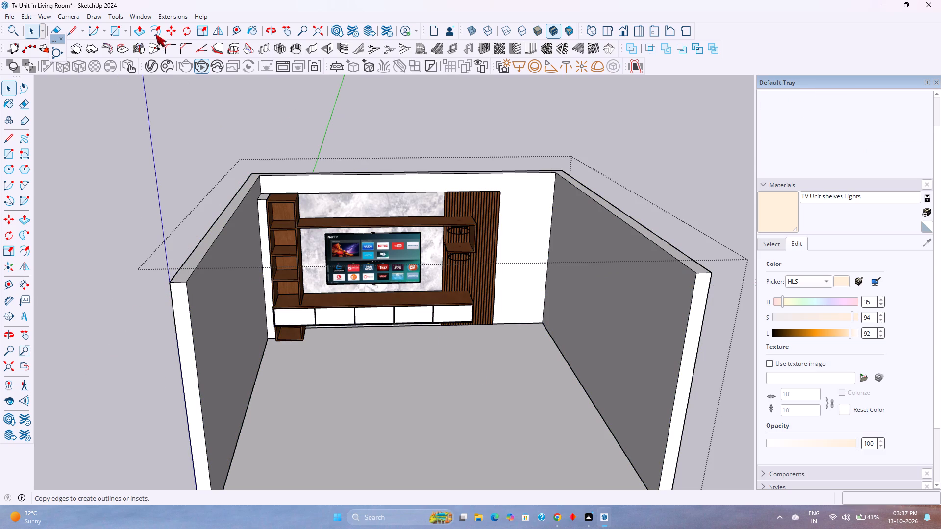
Open the 3D Warehouse and replace the existing search with "living room things".
{"action": "left_click", "coordinate": [147, 17]}
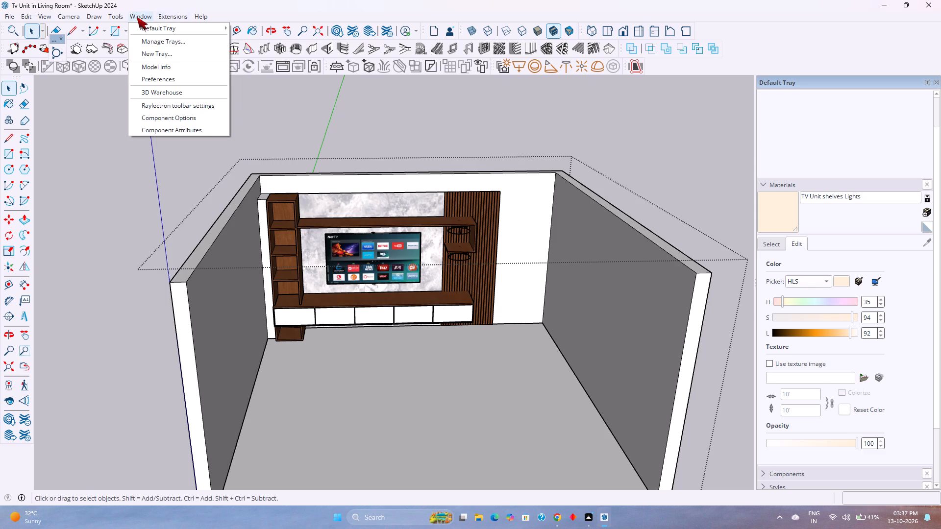
{"action": "left_click", "coordinate": [165, 90]}
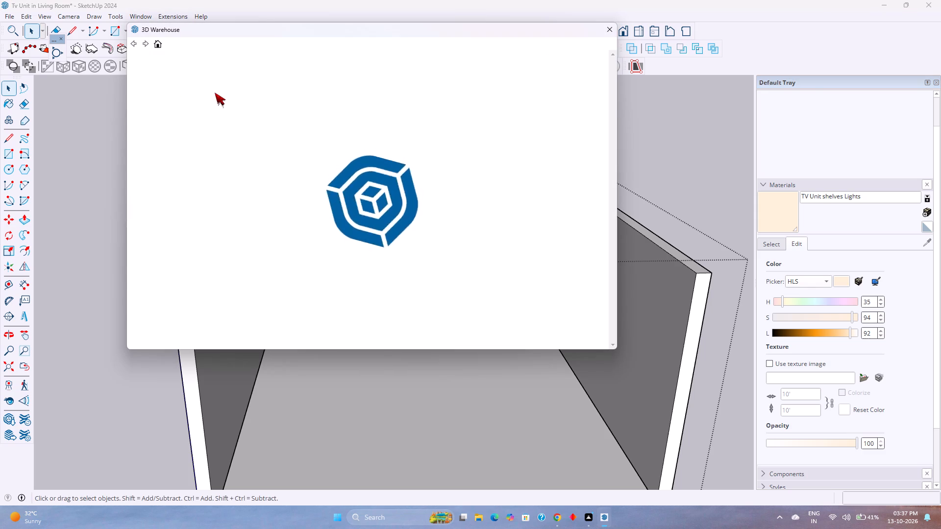
{"action": "left_click", "coordinate": [487, 62]}
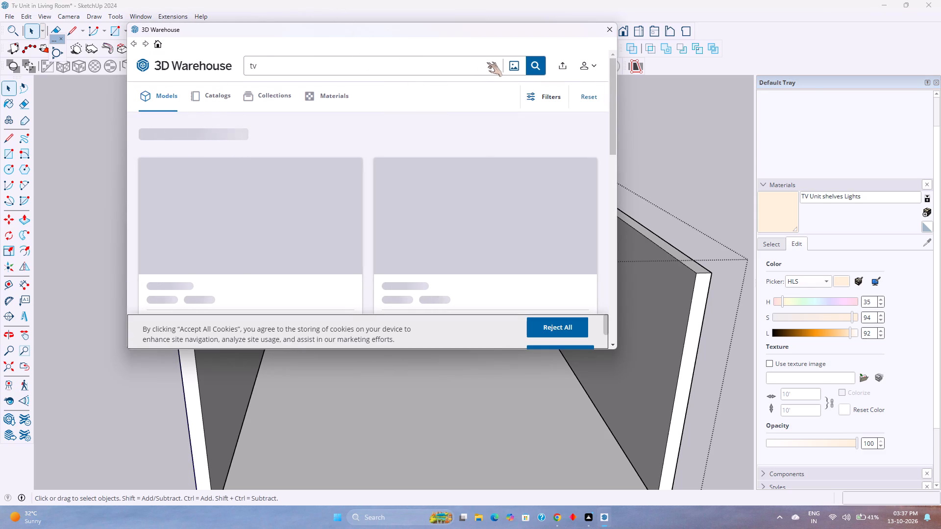
{"action": "left_click", "coordinate": [496, 63]}
{"action": "double_click", "coordinate": [475, 60]}
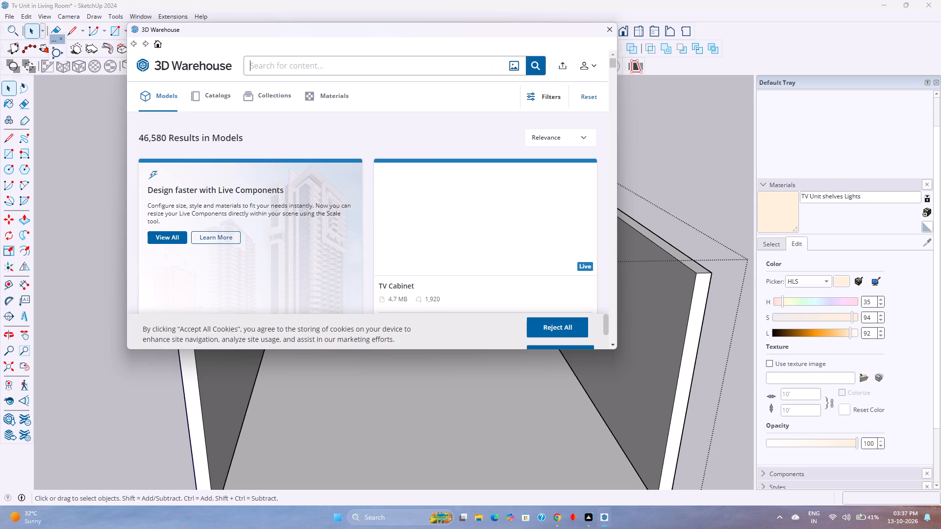
{"action": "type", "text": "living"}
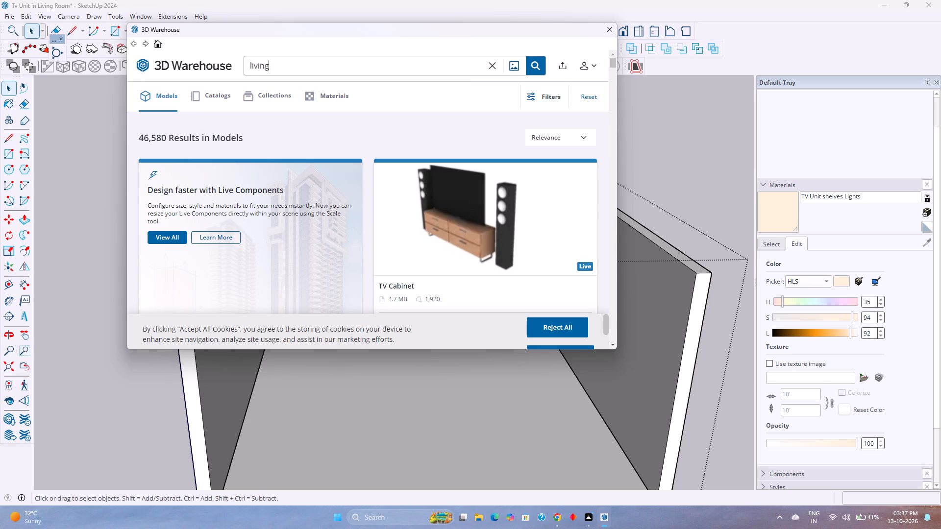
{"action": "key", "text": "space"}
{"action": "type", "text": "roo"}
{"action": "key", "text": "m"}
{"action": "key", "text": "space"}
{"action": "type", "text": "things"}
{"action": "key", "text": "Return"}
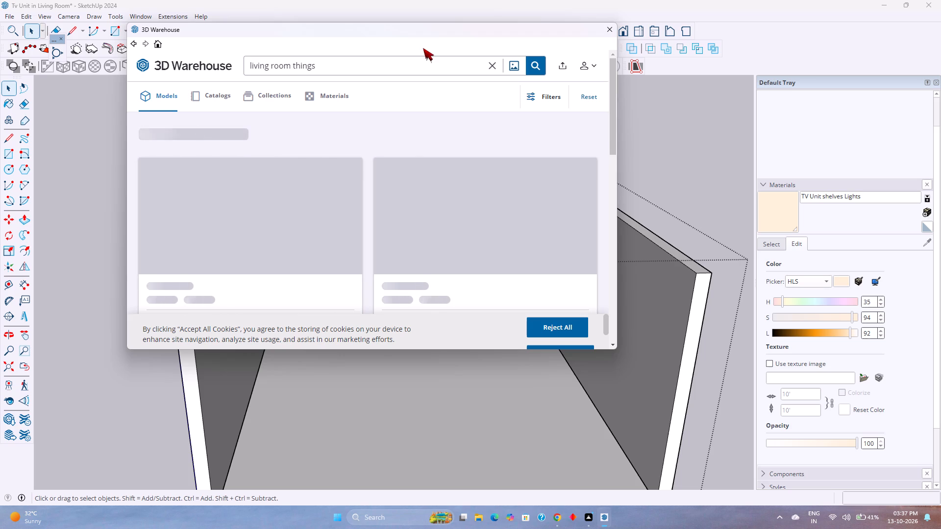
Browse the "living room things" models for furniture that could suit the room.
{"action": "scroll", "coordinate": [396, 184], "scroll_direction": "down", "scroll_amount": 2}
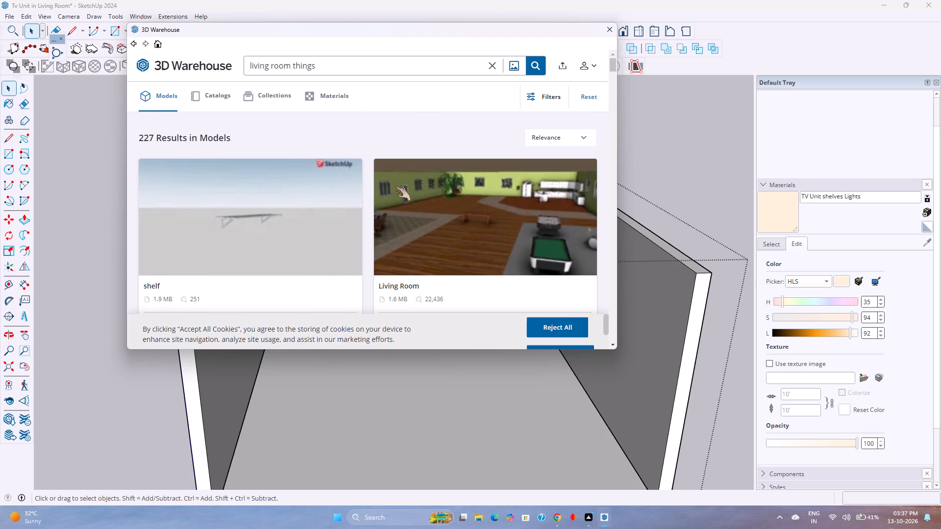
{"action": "scroll", "coordinate": [395, 186], "scroll_direction": "down", "scroll_amount": 3}
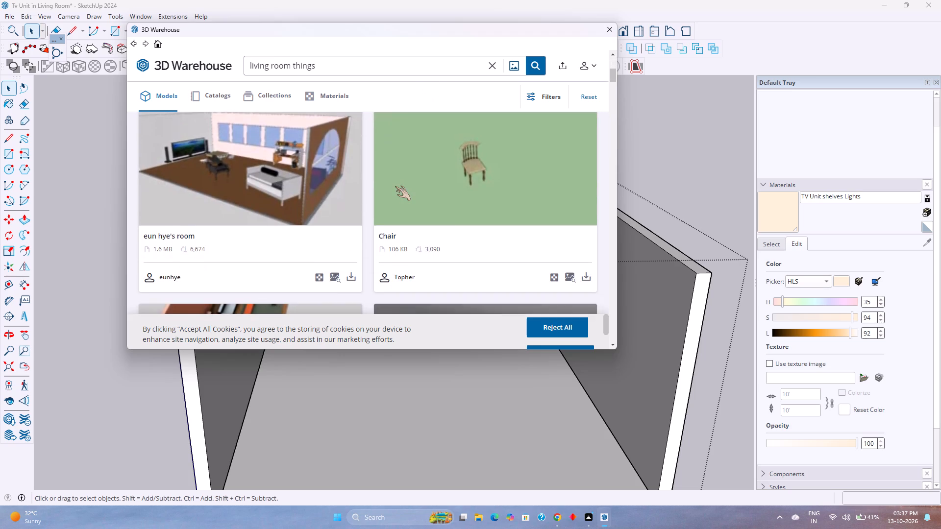
{"action": "scroll", "coordinate": [395, 186], "scroll_direction": "down", "scroll_amount": 9}
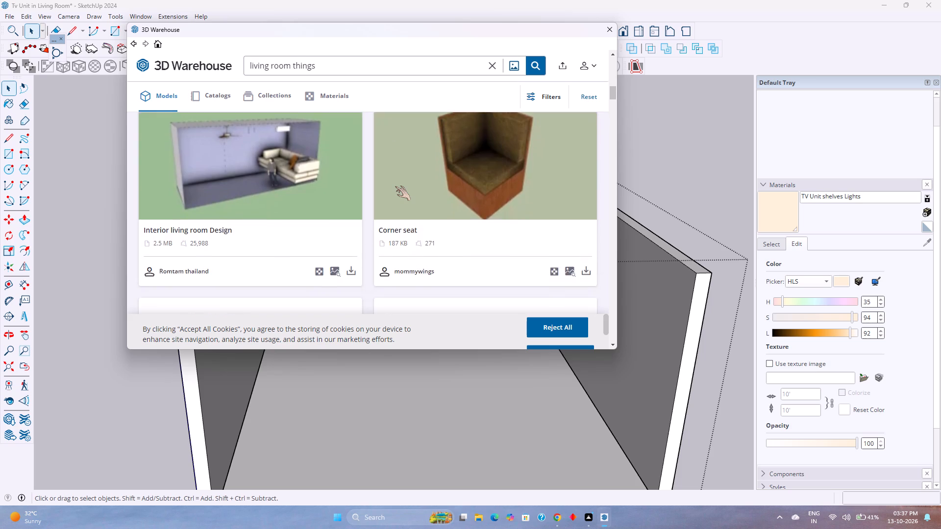
{"action": "scroll", "coordinate": [395, 186], "scroll_direction": "down", "scroll_amount": 2}
Search the 3D Warehouse models for "sofa" instead.
{"action": "left_click", "coordinate": [492, 66]}
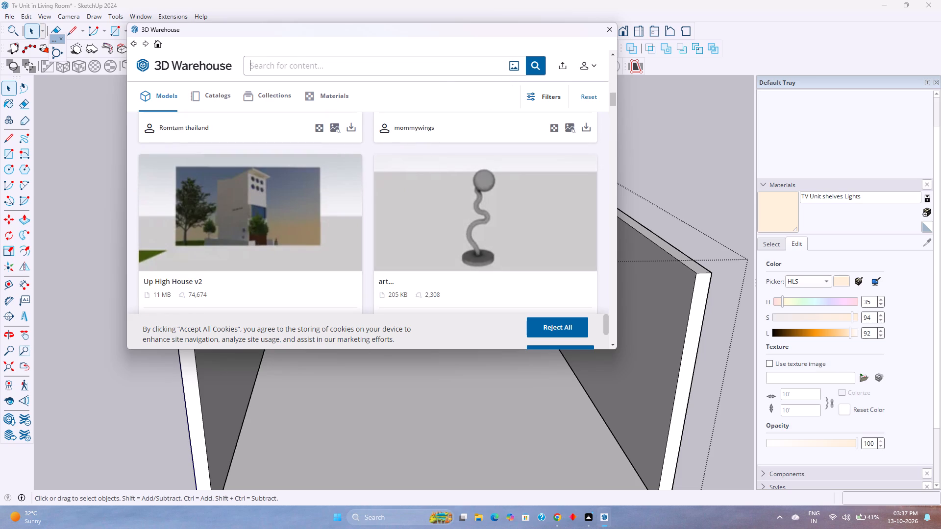
{"action": "left_click", "coordinate": [436, 68]}
{"action": "type", "text": "sofa"}
{"action": "key", "text": "Return"}
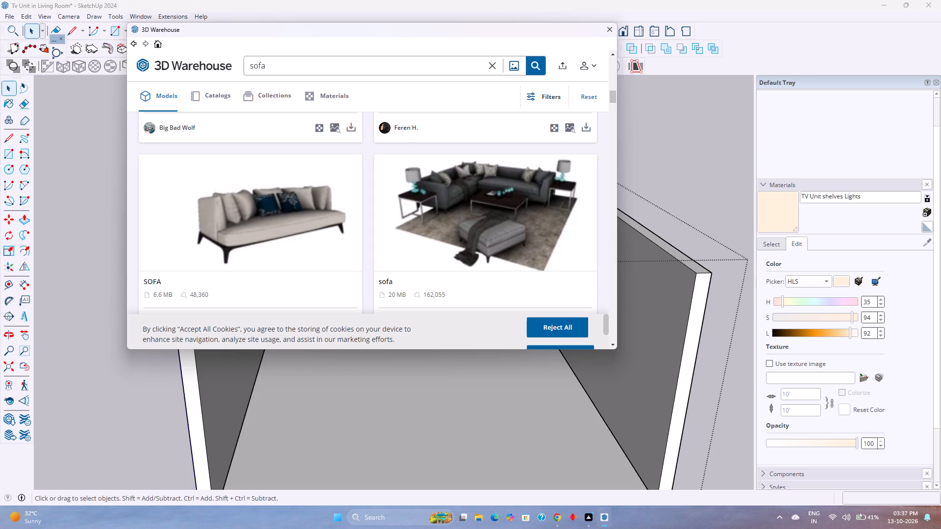
Look through the sofa models in the 3D Warehouse for one that suits the living room.
{"action": "scroll", "coordinate": [345, 184], "scroll_direction": "down", "scroll_amount": 7}
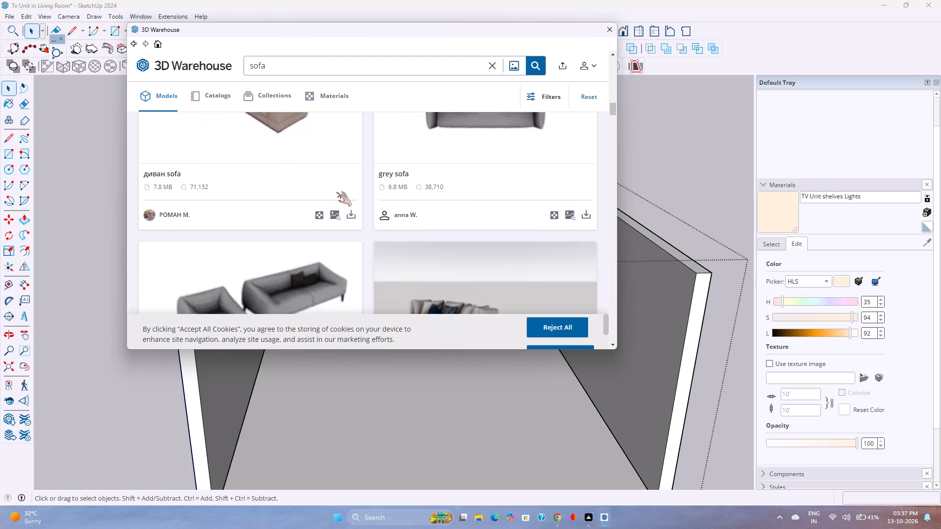
{"action": "scroll", "coordinate": [336, 192], "scroll_direction": "down", "scroll_amount": 12}
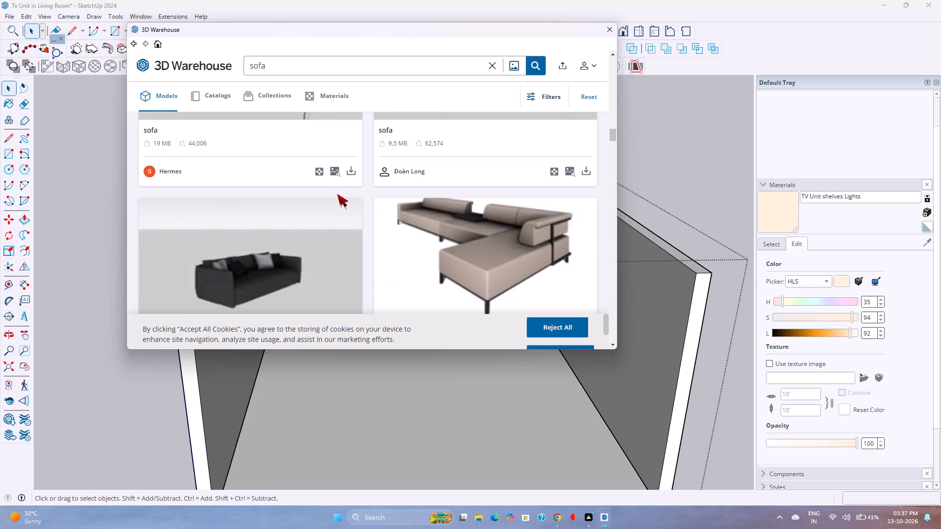
{"action": "scroll", "coordinate": [369, 176], "scroll_direction": "down", "scroll_amount": 7}
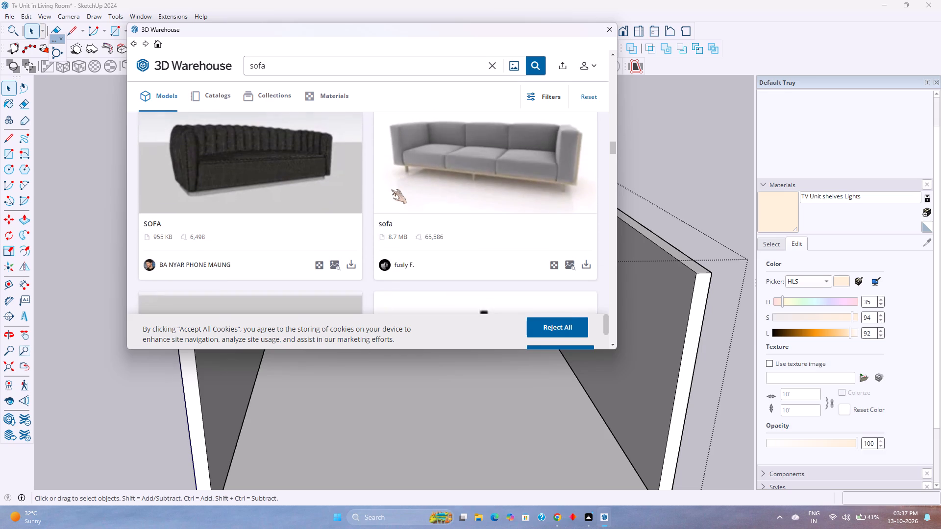
{"action": "scroll", "coordinate": [391, 190], "scroll_direction": "down", "scroll_amount": 10}
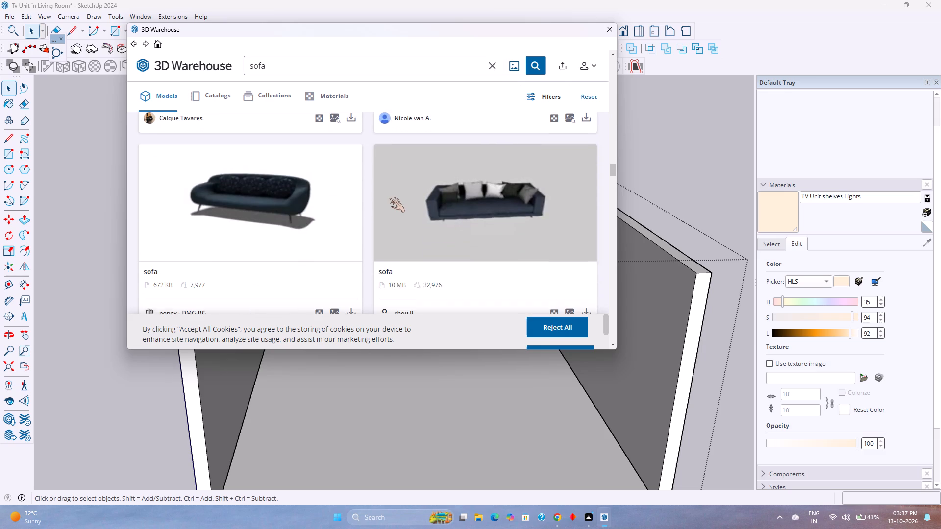
{"action": "scroll", "coordinate": [389, 198], "scroll_direction": "down", "scroll_amount": 7}
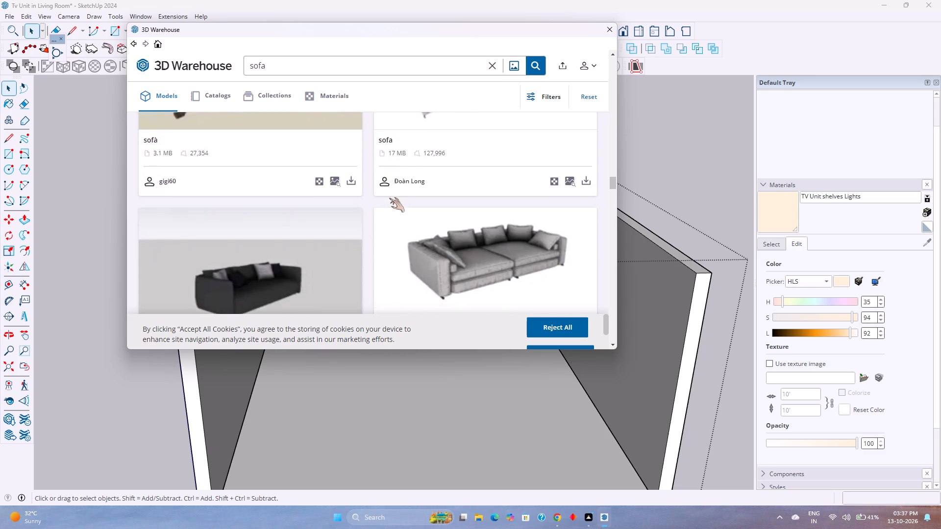
{"action": "scroll", "coordinate": [389, 198], "scroll_direction": "down", "scroll_amount": 7}
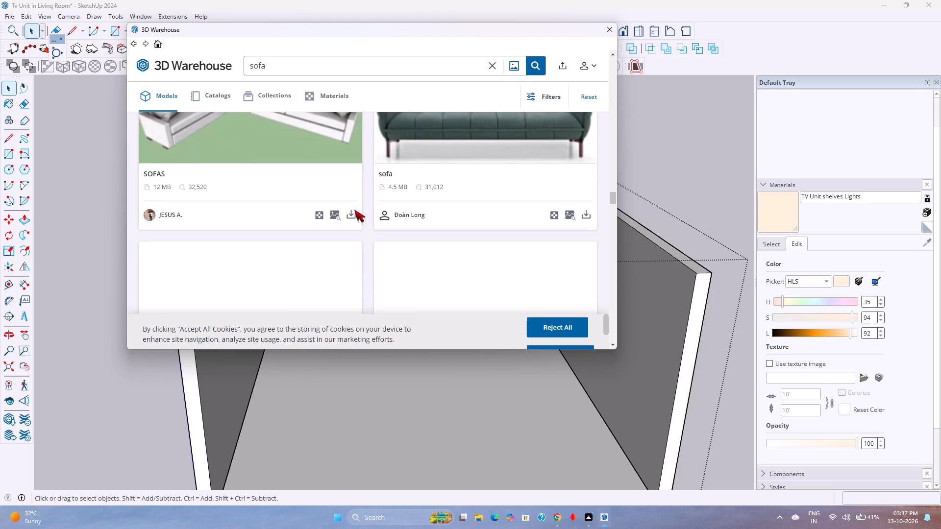
{"action": "scroll", "coordinate": [316, 236], "scroll_direction": "down", "scroll_amount": 2}
{"action": "scroll", "coordinate": [321, 185], "scroll_direction": "down", "scroll_amount": 3}
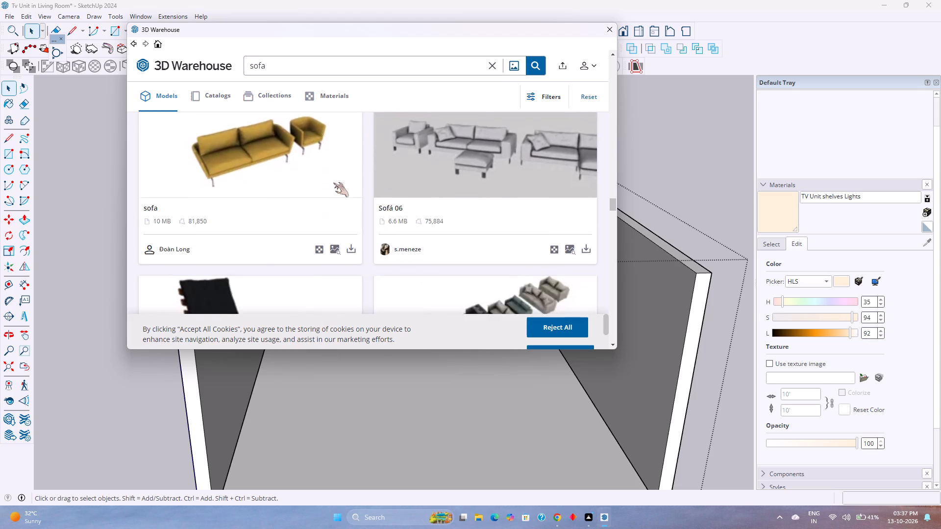
{"action": "scroll", "coordinate": [337, 184], "scroll_direction": "down", "scroll_amount": 5}
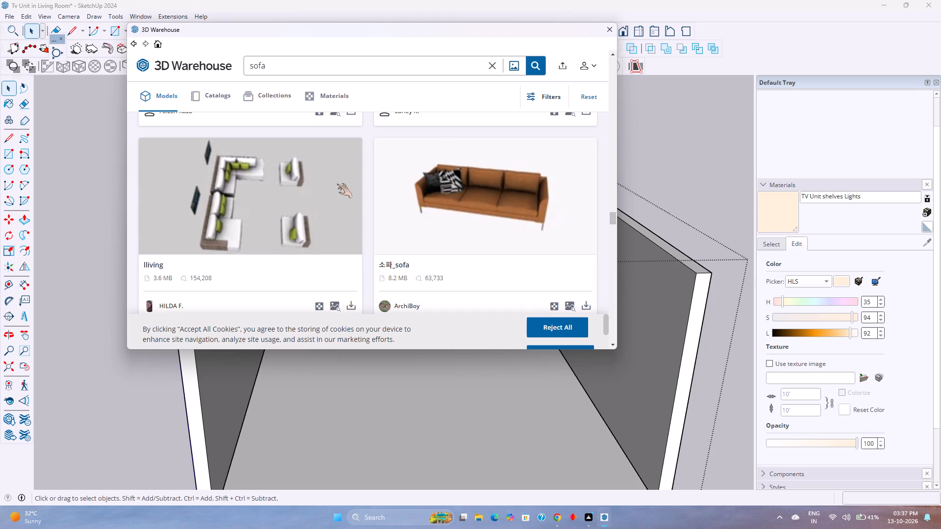
{"action": "scroll", "coordinate": [337, 184], "scroll_direction": "down", "scroll_amount": 5}
{"action": "scroll", "coordinate": [337, 184], "scroll_direction": "up", "scroll_amount": 2}
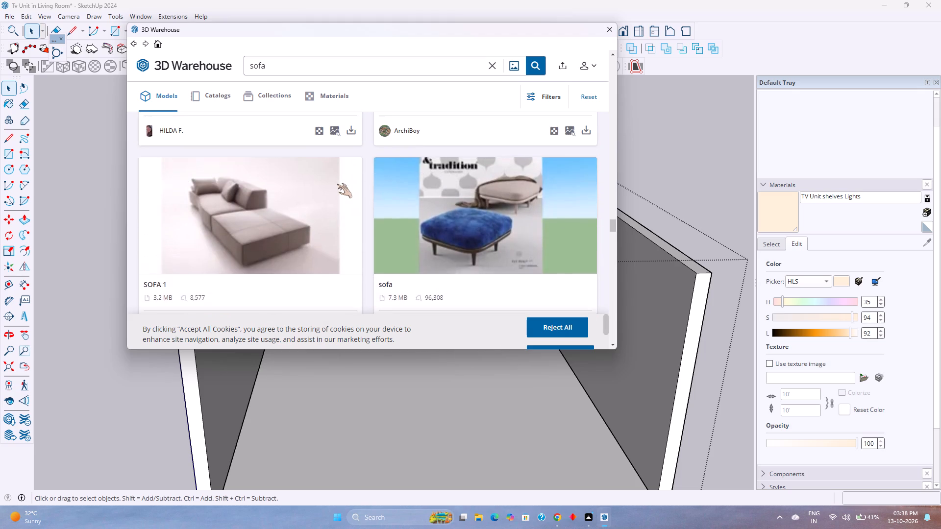
{"action": "scroll", "coordinate": [341, 186], "scroll_direction": "down", "scroll_amount": 15}
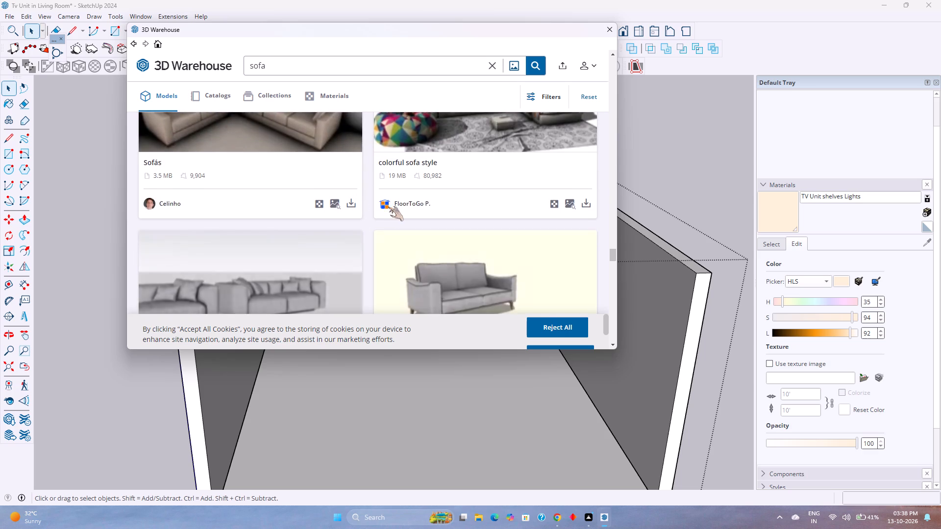
{"action": "scroll", "coordinate": [398, 203], "scroll_direction": "up", "scroll_amount": 2}
{"action": "scroll", "coordinate": [398, 203], "scroll_direction": "down", "scroll_amount": 2}
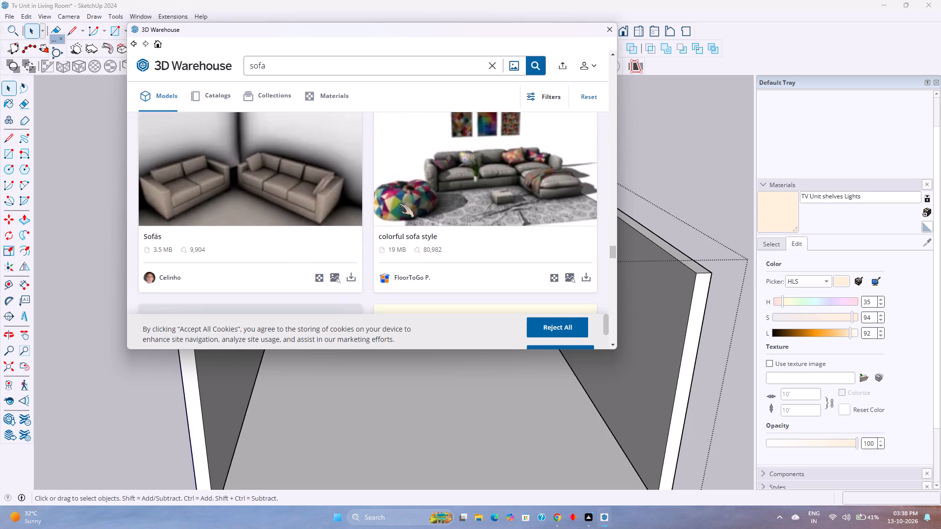
{"action": "scroll", "coordinate": [398, 203], "scroll_direction": "down", "scroll_amount": 11}
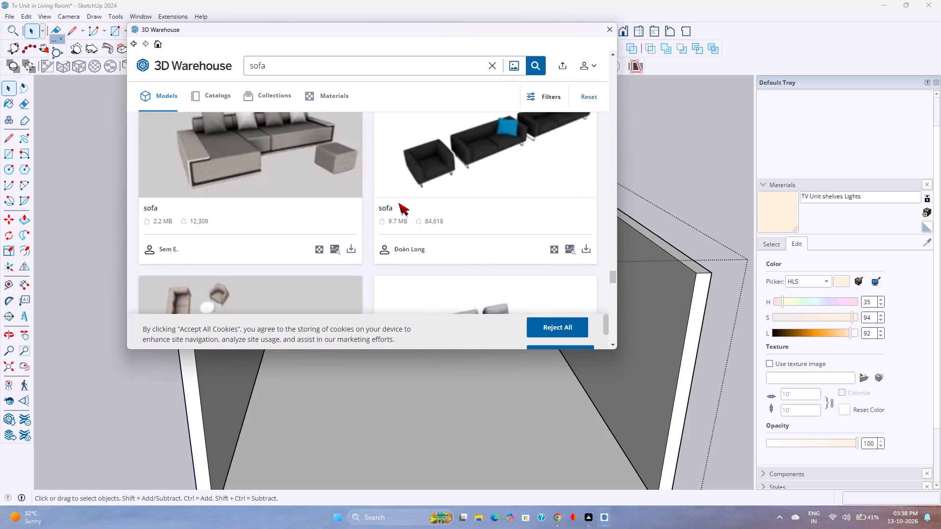
{"action": "scroll", "coordinate": [398, 203], "scroll_direction": "up", "scroll_amount": 5}
{"action": "scroll", "coordinate": [398, 203], "scroll_direction": "down", "scroll_amount": 6}
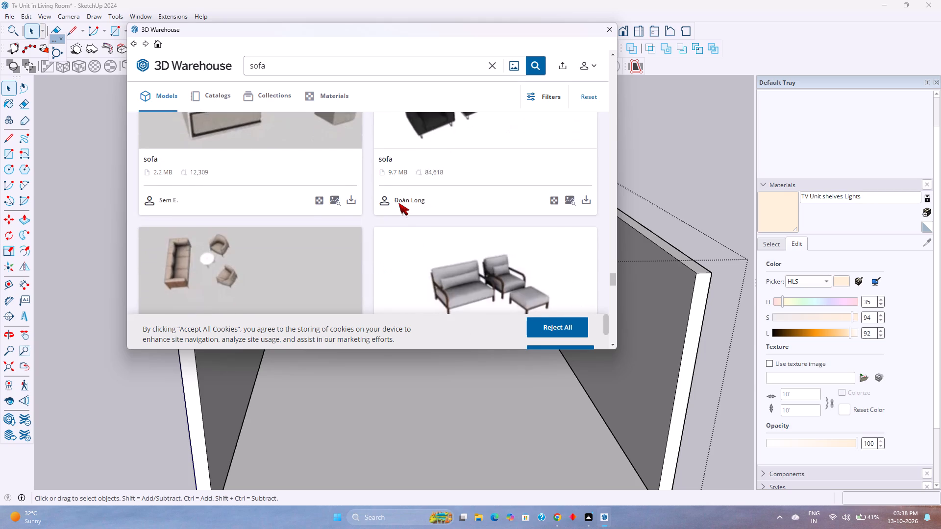
{"action": "scroll", "coordinate": [398, 203], "scroll_direction": "down", "scroll_amount": 6}
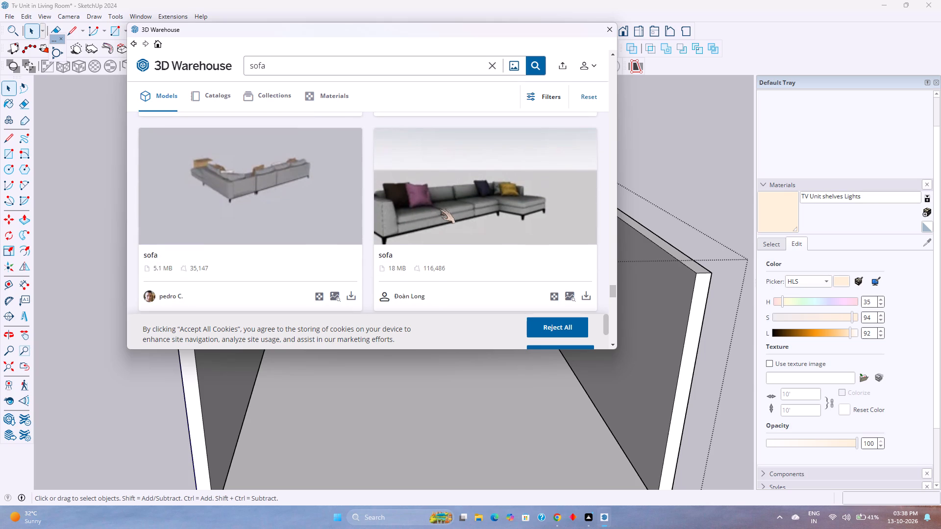
{"action": "scroll", "coordinate": [440, 213], "scroll_direction": "down", "scroll_amount": 10}
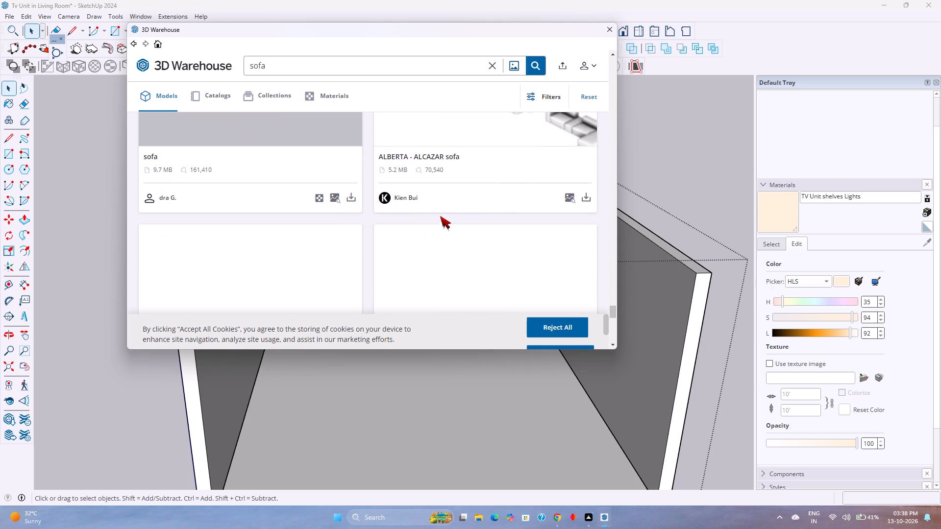
{"action": "scroll", "coordinate": [440, 216], "scroll_direction": "up", "scroll_amount": 4}
{"action": "scroll", "coordinate": [440, 216], "scroll_direction": "down", "scroll_amount": 5}
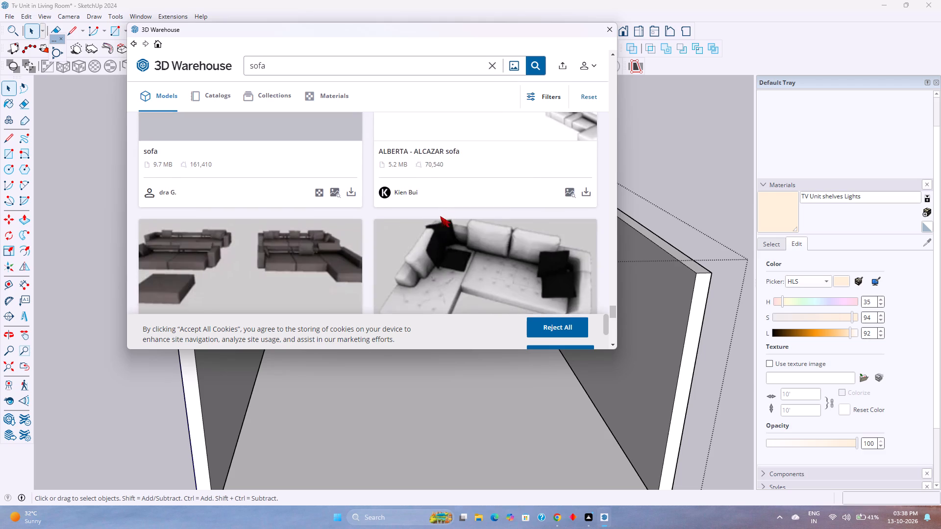
{"action": "scroll", "coordinate": [440, 216], "scroll_direction": "down", "scroll_amount": 6}
{"action": "scroll", "coordinate": [440, 216], "scroll_direction": "up", "scroll_amount": 4}
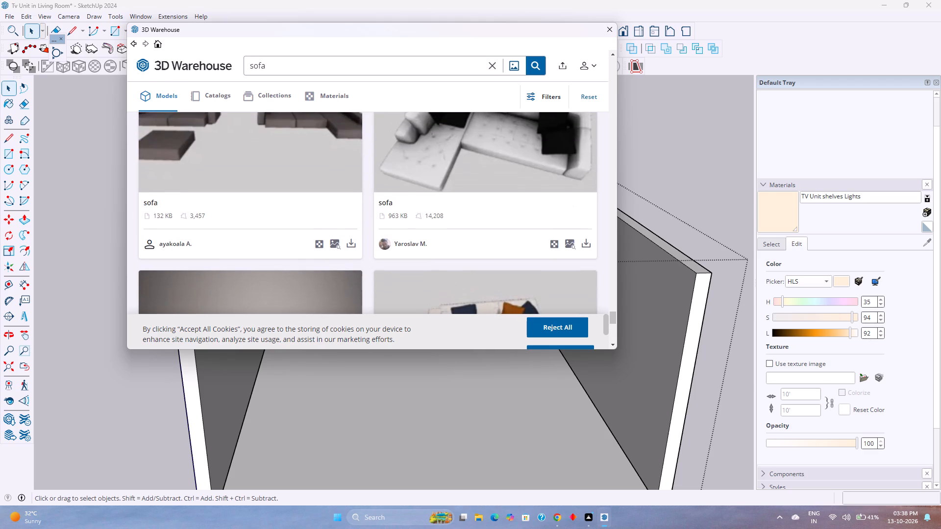
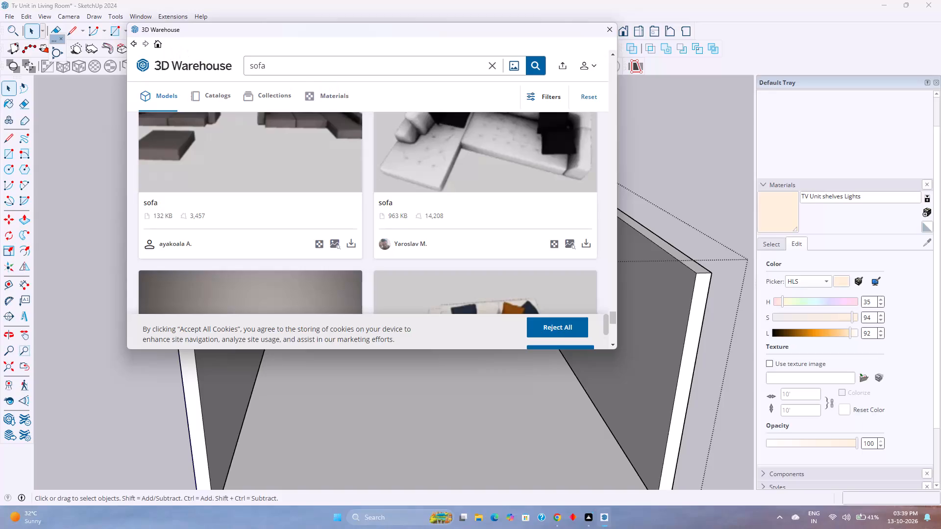
Replace the "sofa" search in the 3D Warehouse with a model search for "wall shelves".
{"action": "left_click", "coordinate": [361, 71]}
{"action": "key", "text": "BackSpace"}
{"action": "key", "text": "BackSpace"}
{"action": "key", "text": "BackSpace"}
{"action": "key", "text": "BackSpace"}
{"action": "key", "text": "BackSpace"}
{"action": "key", "text": "BackSpace"}
{"action": "key", "text": "BackSpace"}
{"action": "key", "text": "BackSpace"}
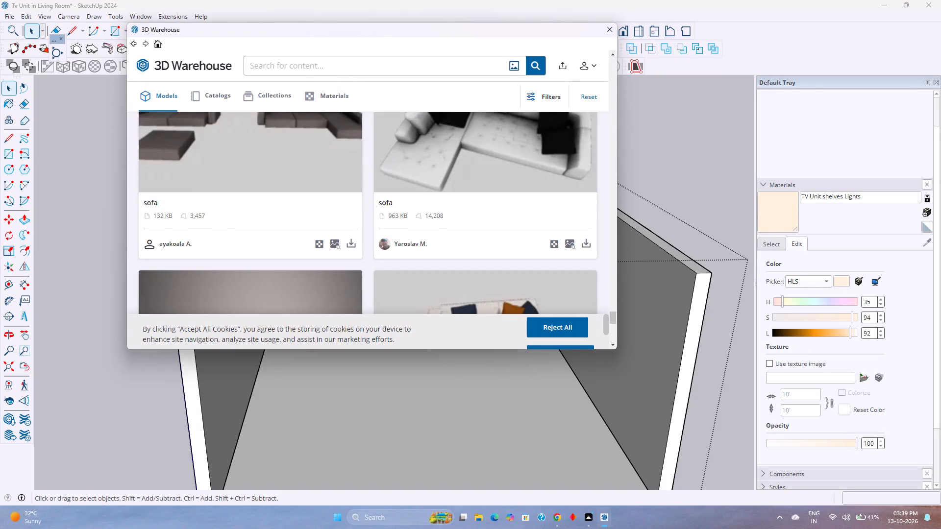
{"action": "type", "text": "wall shelves"}
{"action": "key", "text": "Return"}
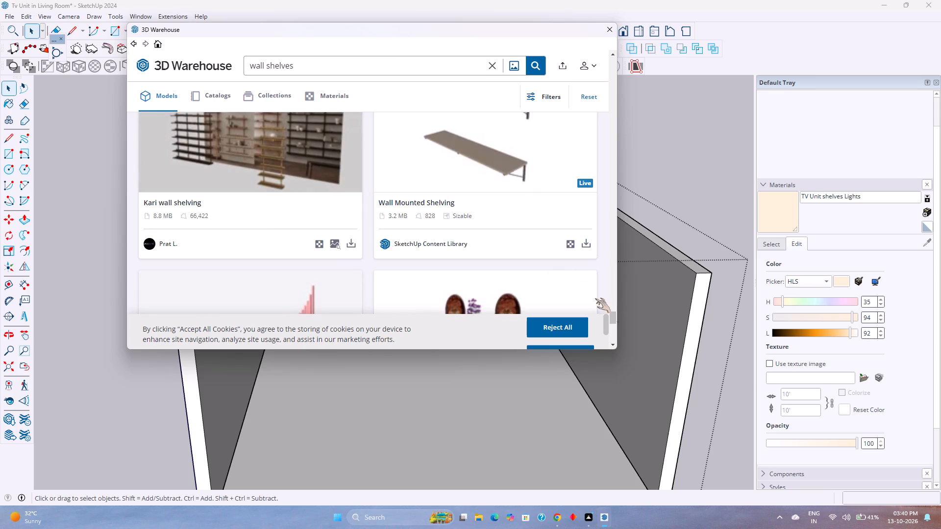
Browse the wall shelves models from the top of the list for a design that suits the living room.
{"action": "left_click_drag", "start_coordinate": [615, 318], "coordinate": [600, 138]}
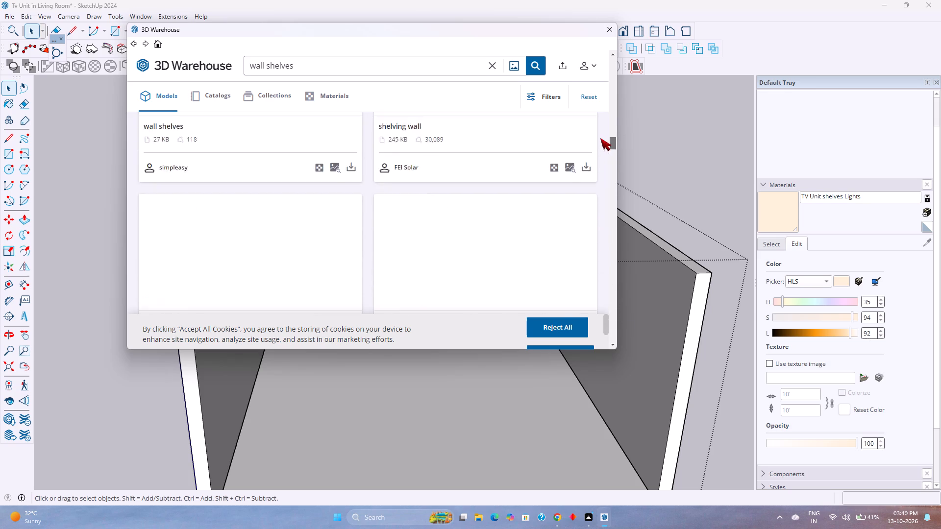
{"action": "left_click_drag", "start_coordinate": [600, 138], "coordinate": [603, 59]}
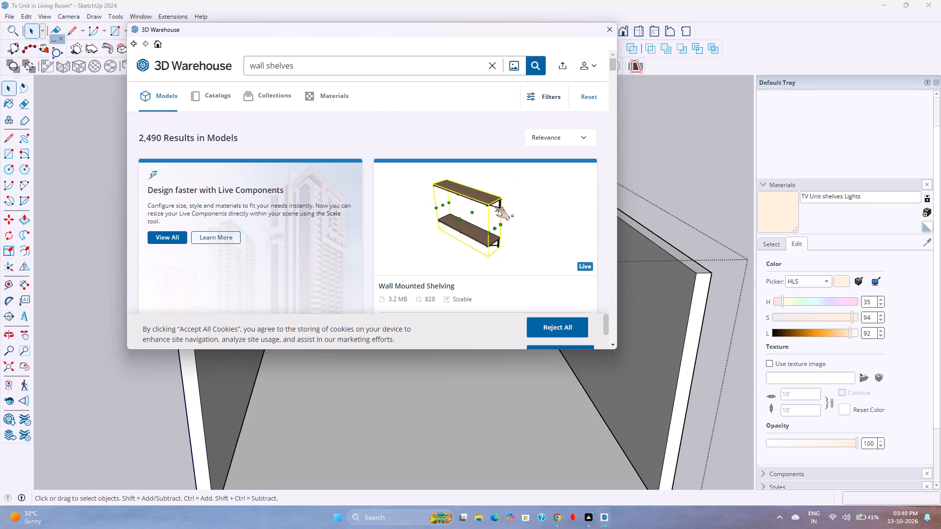
{"action": "scroll", "coordinate": [494, 206], "scroll_direction": "down", "scroll_amount": 5}
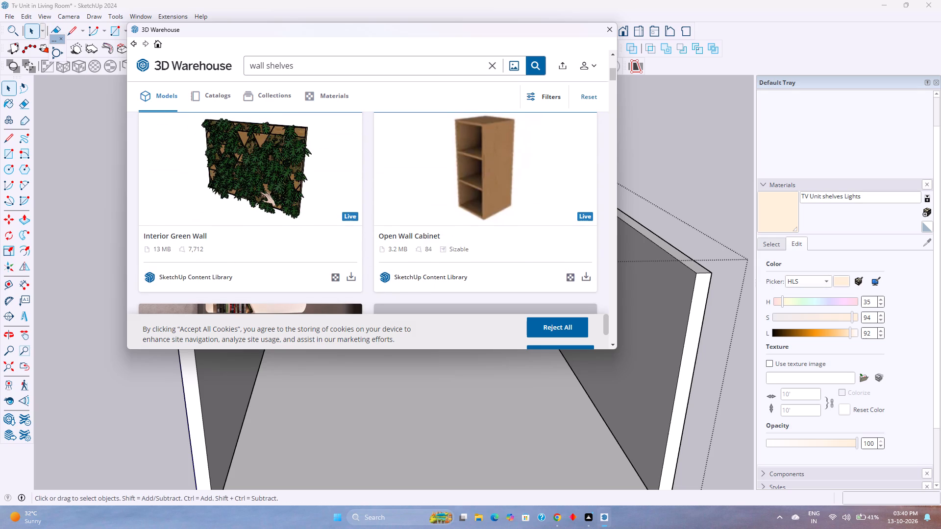
{"action": "scroll", "coordinate": [260, 192], "scroll_direction": "down", "scroll_amount": 4}
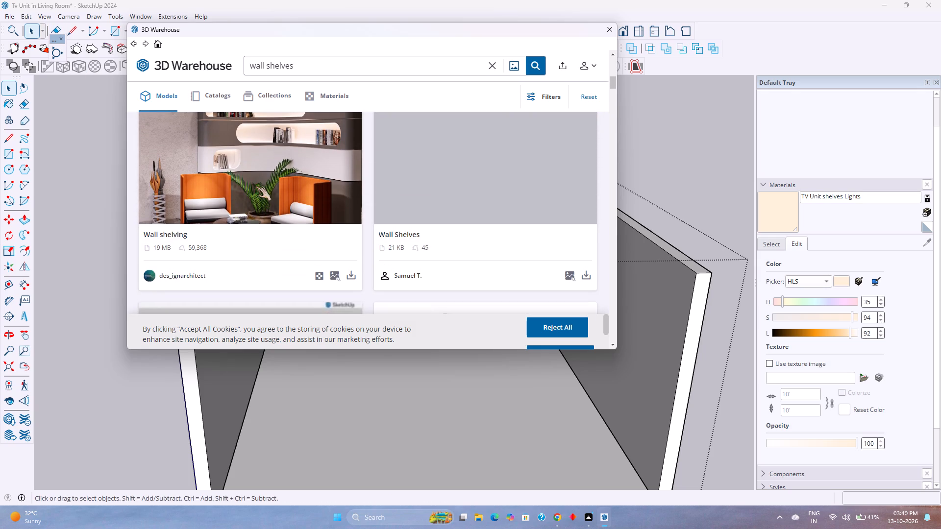
{"action": "scroll", "coordinate": [253, 171], "scroll_direction": "down", "scroll_amount": 7}
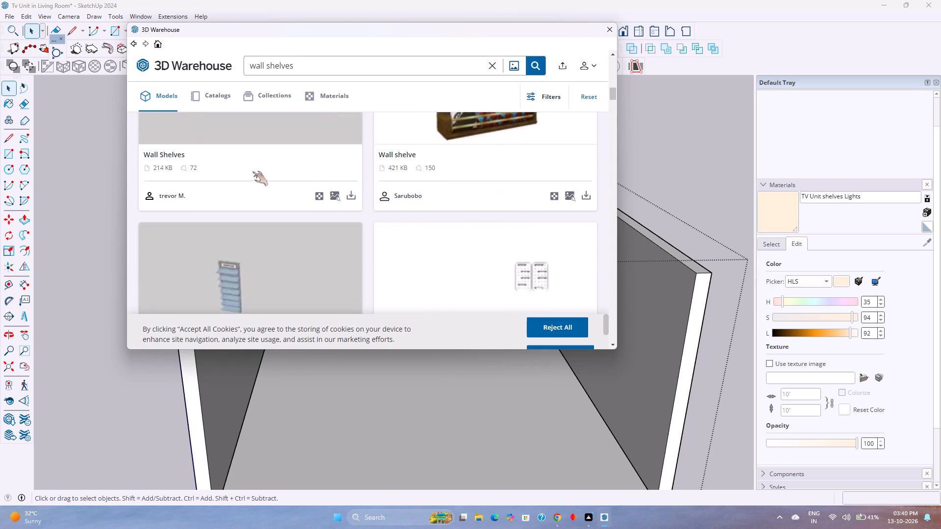
{"action": "scroll", "coordinate": [244, 173], "scroll_direction": "down", "scroll_amount": 7}
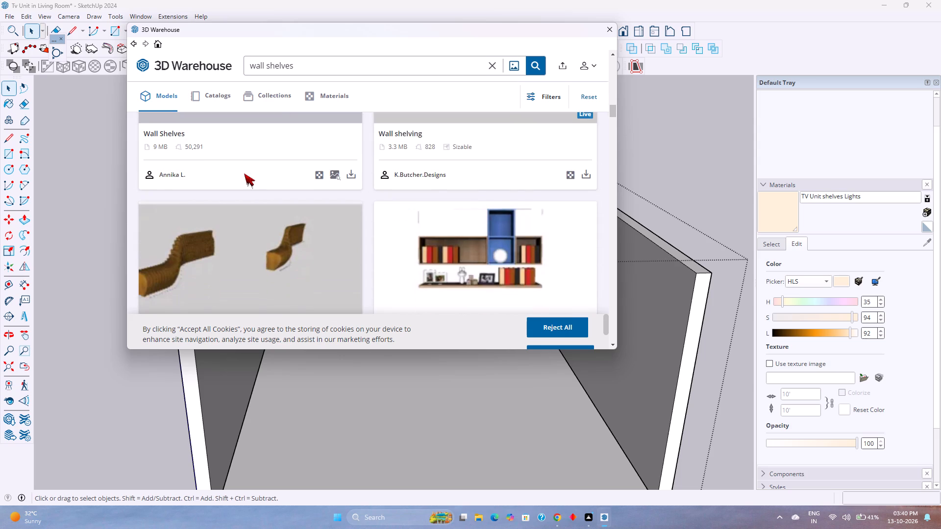
{"action": "scroll", "coordinate": [244, 173], "scroll_direction": "down", "scroll_amount": 5}
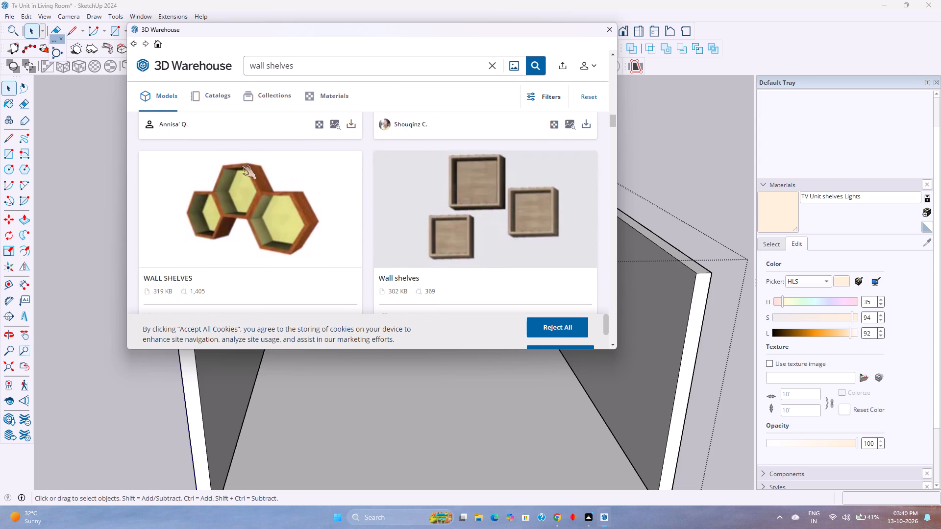
{"action": "scroll", "coordinate": [241, 165], "scroll_direction": "down", "scroll_amount": 5}
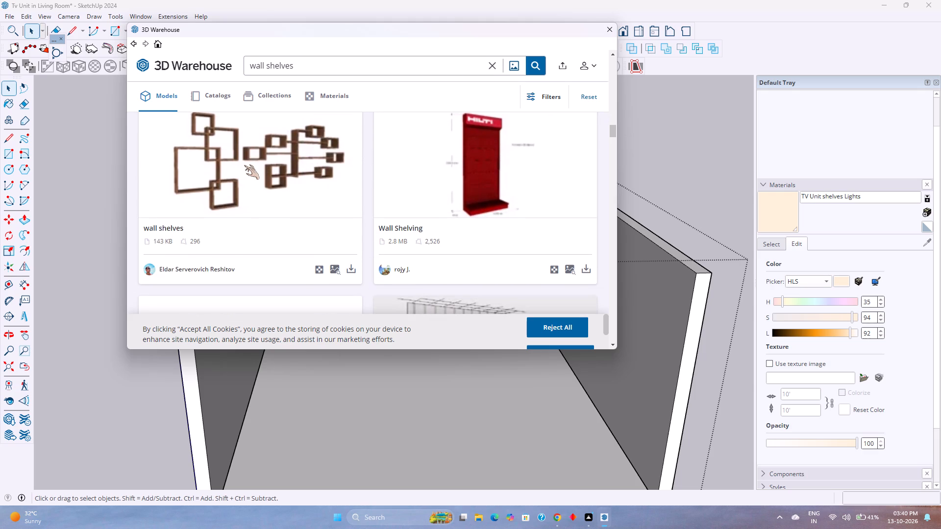
{"action": "scroll", "coordinate": [244, 165], "scroll_direction": "down", "scroll_amount": 1}
{"action": "scroll", "coordinate": [244, 165], "scroll_direction": "up", "scroll_amount": 2}
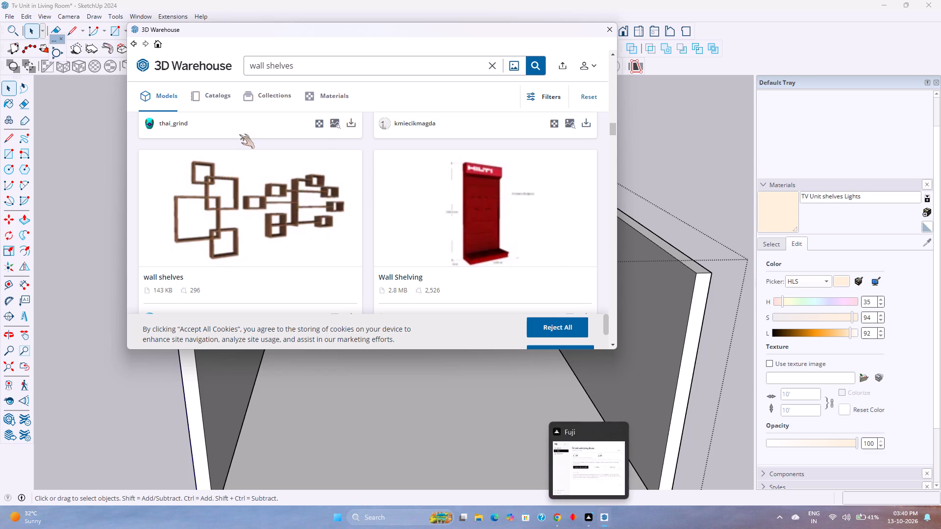
{"action": "scroll", "coordinate": [280, 183], "scroll_direction": "down", "scroll_amount": 1}
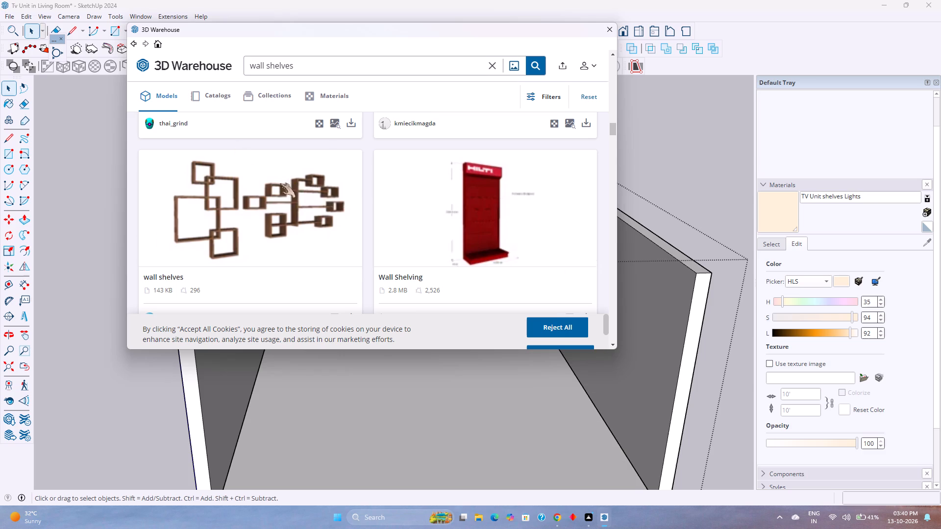
{"action": "scroll", "coordinate": [280, 183], "scroll_direction": "down", "scroll_amount": 1}
{"action": "scroll", "coordinate": [351, 77], "scroll_direction": "down", "scroll_amount": 2}
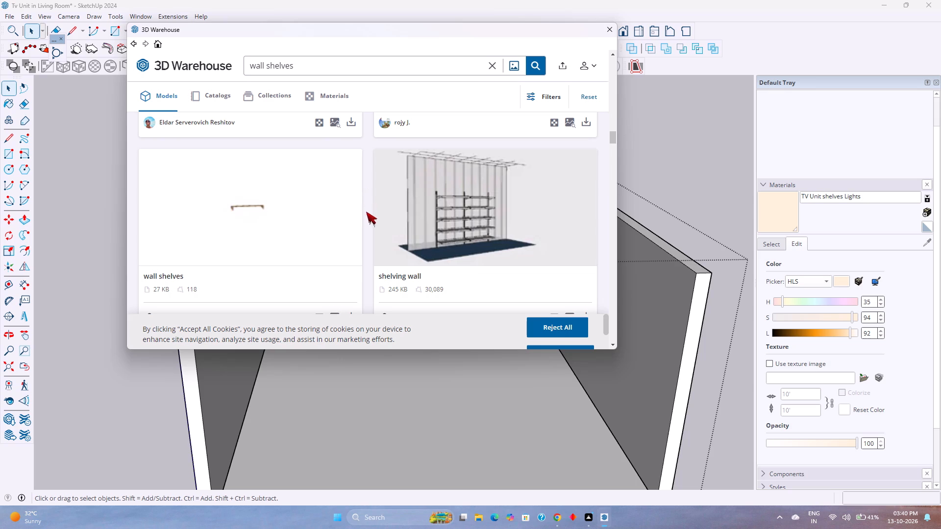
{"action": "scroll", "coordinate": [366, 212], "scroll_direction": "down", "scroll_amount": 6}
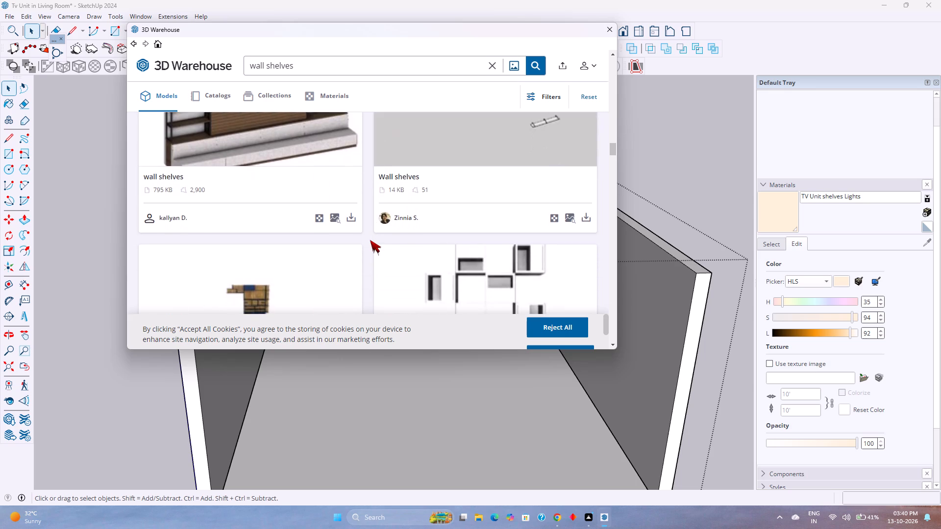
{"action": "scroll", "coordinate": [370, 240], "scroll_direction": "down", "scroll_amount": 3}
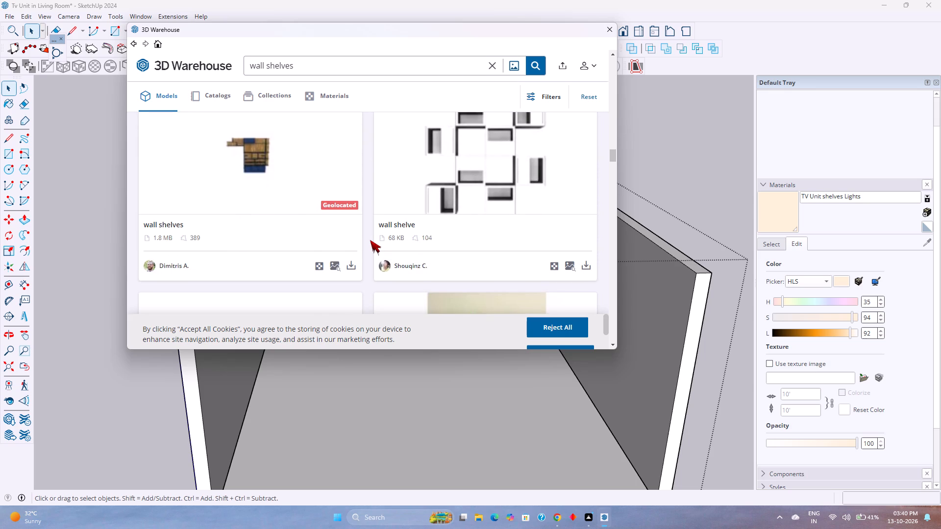
Clear the wall shelves search and search the 3D Warehouse models for "area rug".
{"action": "left_click", "coordinate": [488, 64]}
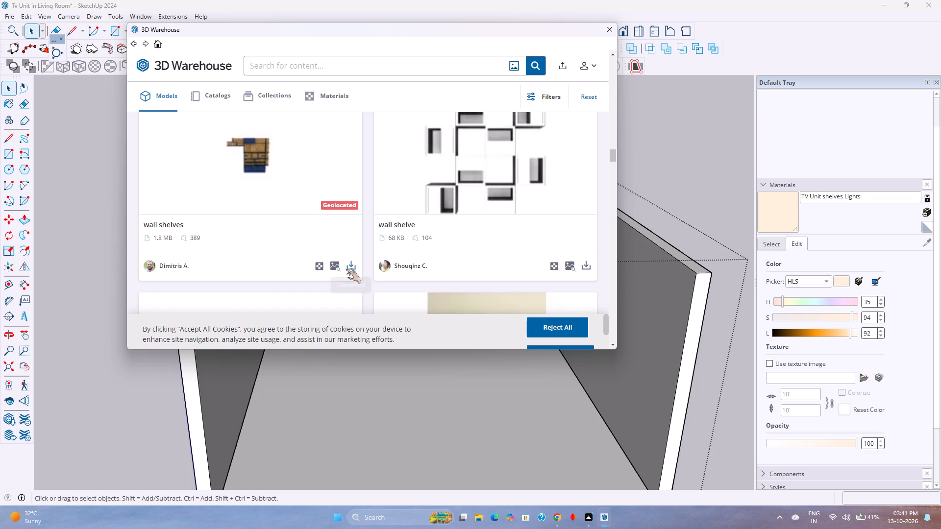
{"action": "scroll", "coordinate": [345, 215], "scroll_direction": "down", "scroll_amount": 6}
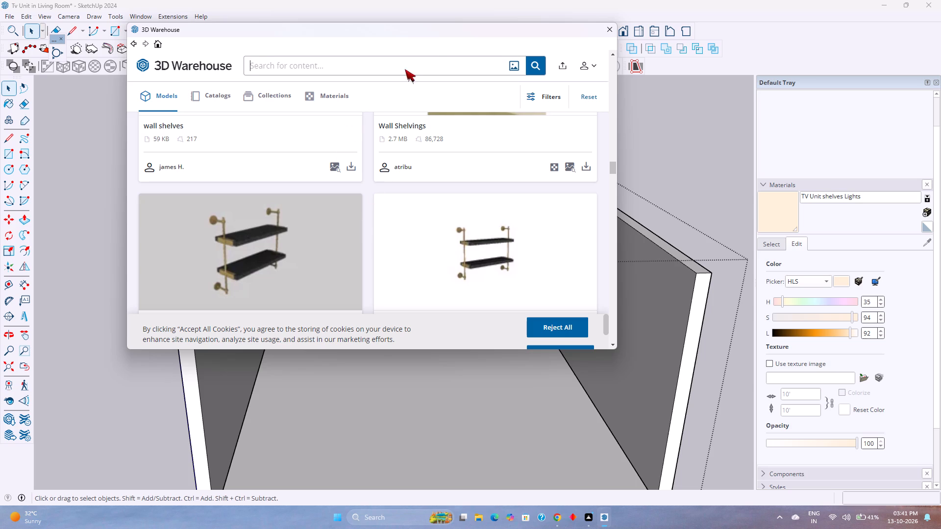
{"action": "type", "text": "area"}
{"action": "key", "text": "space"}
{"action": "type", "text": "ru"}
{"action": "key", "text": "g"}
{"action": "key", "text": "Return"}
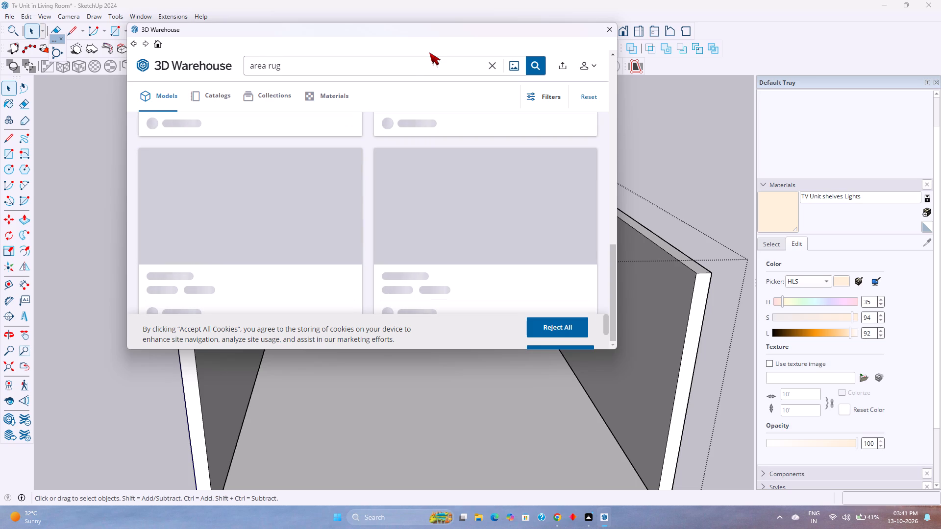
Look through the area rug models for one that suits the living room floor.
{"action": "scroll", "coordinate": [352, 196], "scroll_direction": "up", "scroll_amount": 5}
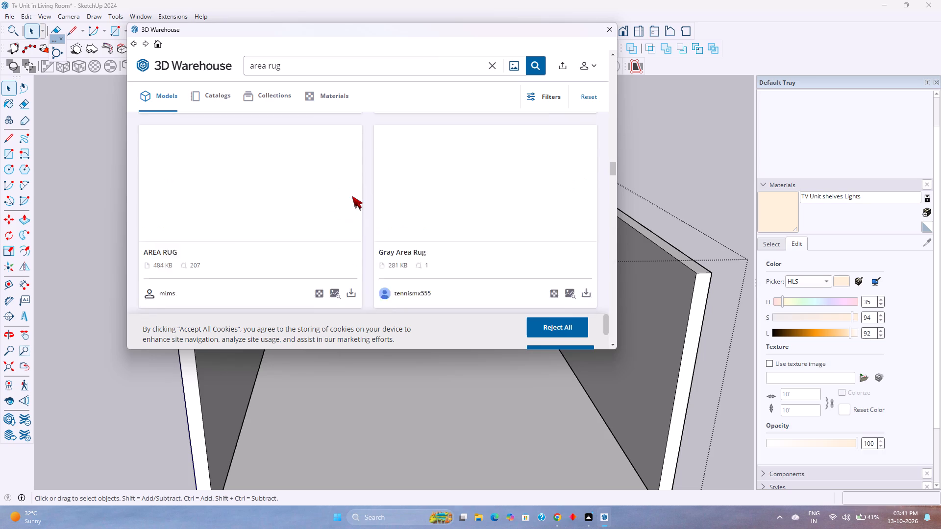
{"action": "scroll", "coordinate": [352, 196], "scroll_direction": "up", "scroll_amount": 20}
{"action": "scroll", "coordinate": [352, 196], "scroll_direction": "up", "scroll_amount": 15}
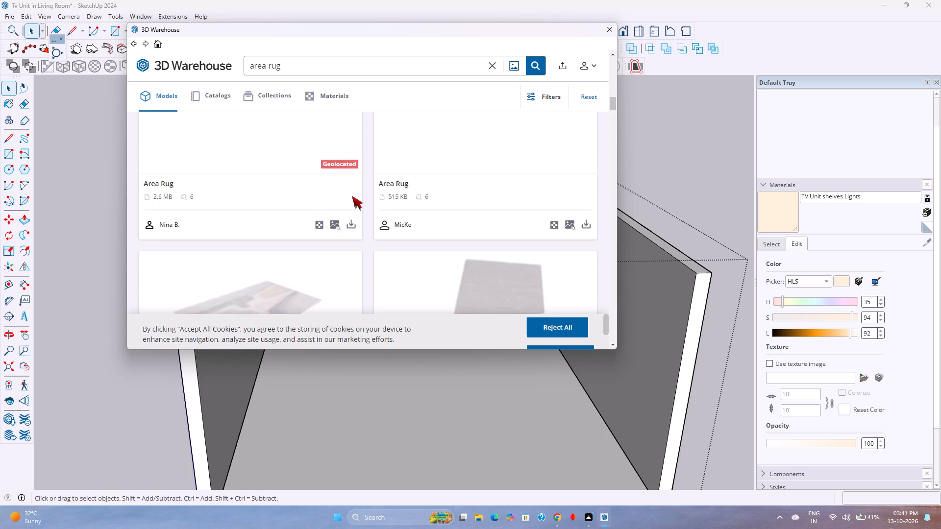
{"action": "scroll", "coordinate": [352, 196], "scroll_direction": "up", "scroll_amount": 19}
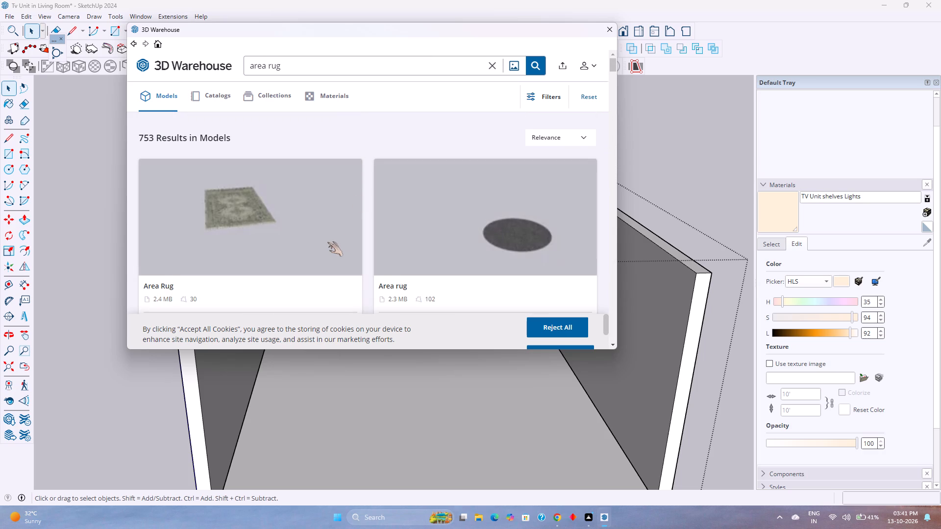
{"action": "scroll", "coordinate": [325, 245], "scroll_direction": "down", "scroll_amount": 8}
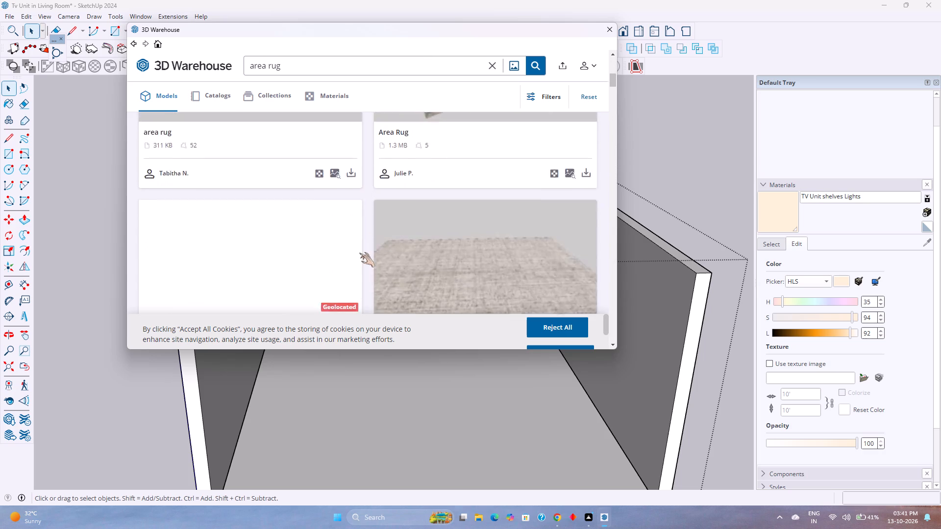
{"action": "scroll", "coordinate": [359, 253], "scroll_direction": "down", "scroll_amount": 5}
{"action": "scroll", "coordinate": [359, 253], "scroll_direction": "up", "scroll_amount": 11}
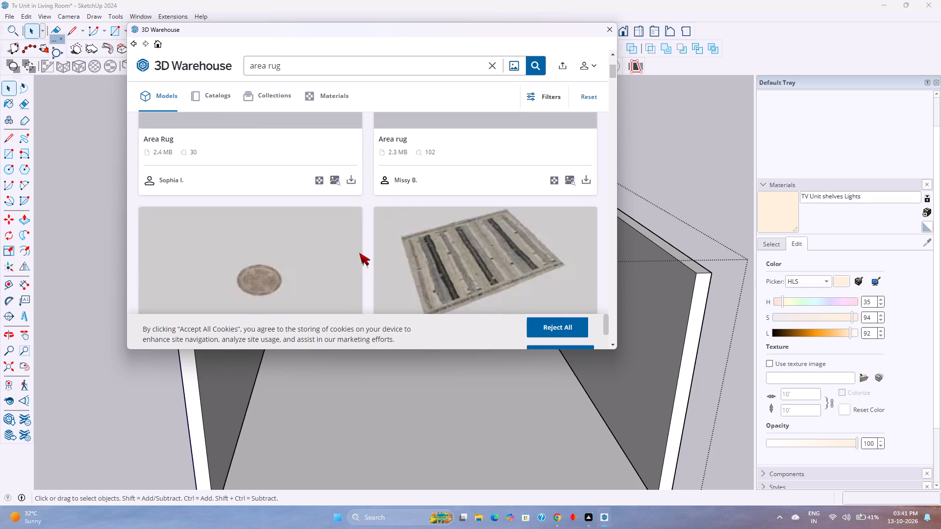
{"action": "scroll", "coordinate": [359, 253], "scroll_direction": "up", "scroll_amount": 3}
{"action": "scroll", "coordinate": [359, 253], "scroll_direction": "down", "scroll_amount": 13}
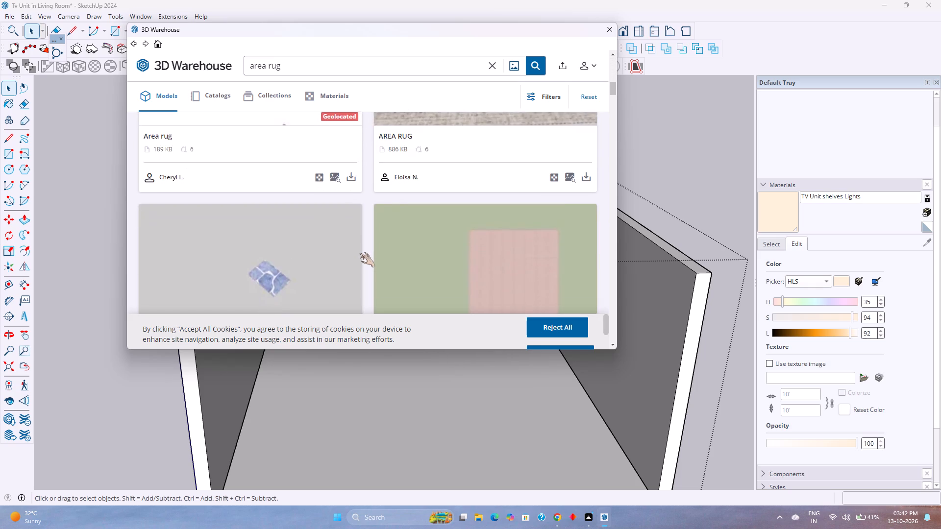
{"action": "scroll", "coordinate": [359, 253], "scroll_direction": "down", "scroll_amount": 9}
{"action": "scroll", "coordinate": [359, 253], "scroll_direction": "up", "scroll_amount": 1}
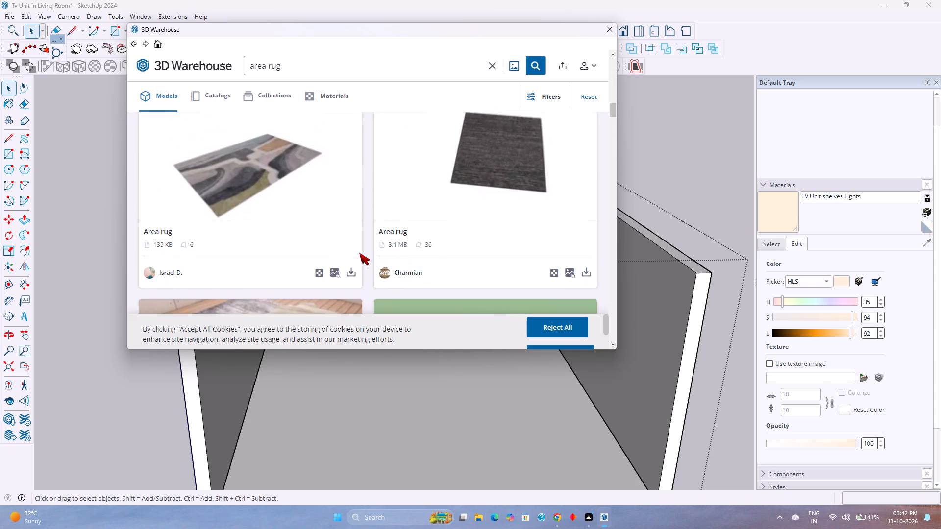
Load the 135 KB "Area rug" with the abstract multicoloured pattern into the model and place it on the floor in front of the TV unit.
{"action": "scroll", "coordinate": [359, 253], "scroll_direction": "down", "scroll_amount": 2}
{"action": "left_click", "coordinate": [351, 167]}
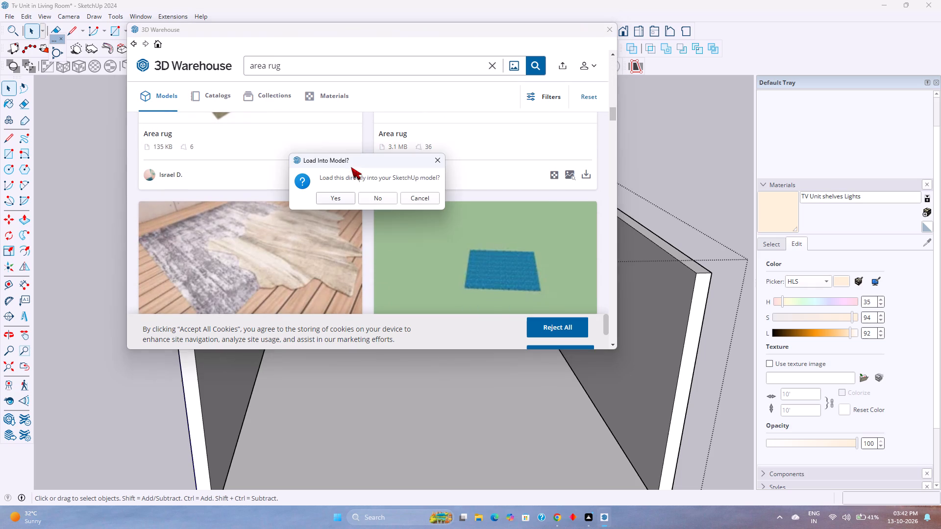
{"action": "left_click", "coordinate": [320, 193]}
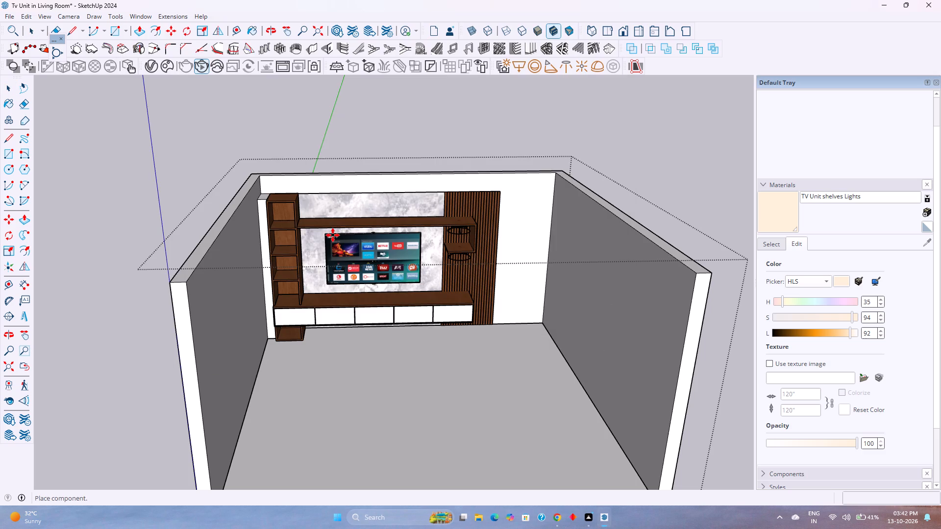
{"action": "scroll", "coordinate": [335, 338], "scroll_direction": "down", "scroll_amount": 1}
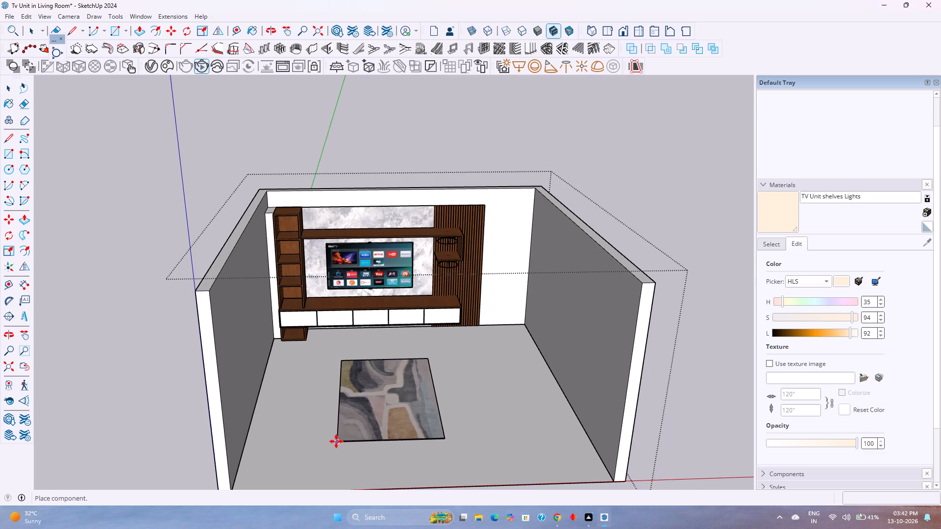
{"action": "left_click", "coordinate": [339, 439]}
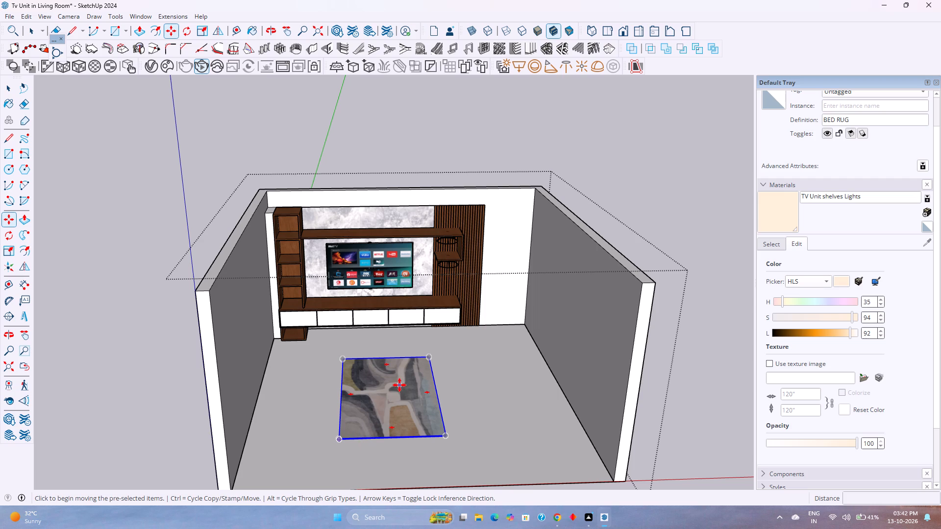
Rotate the rug 90 degrees about its centre on the floor, so its long side runs parallel to the TV unit.
{"action": "left_click", "coordinate": [180, 36]}
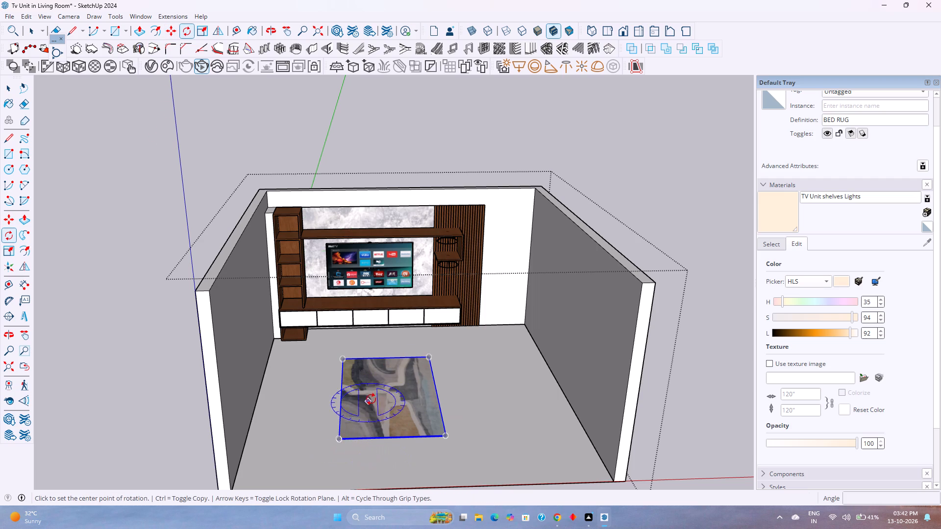
{"action": "left_click", "coordinate": [391, 395]}
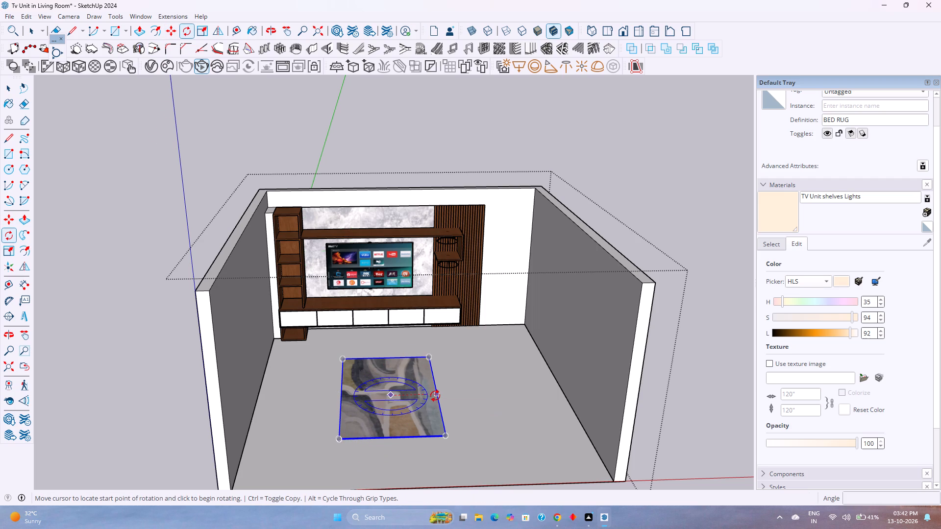
{"action": "left_click", "coordinate": [435, 396]}
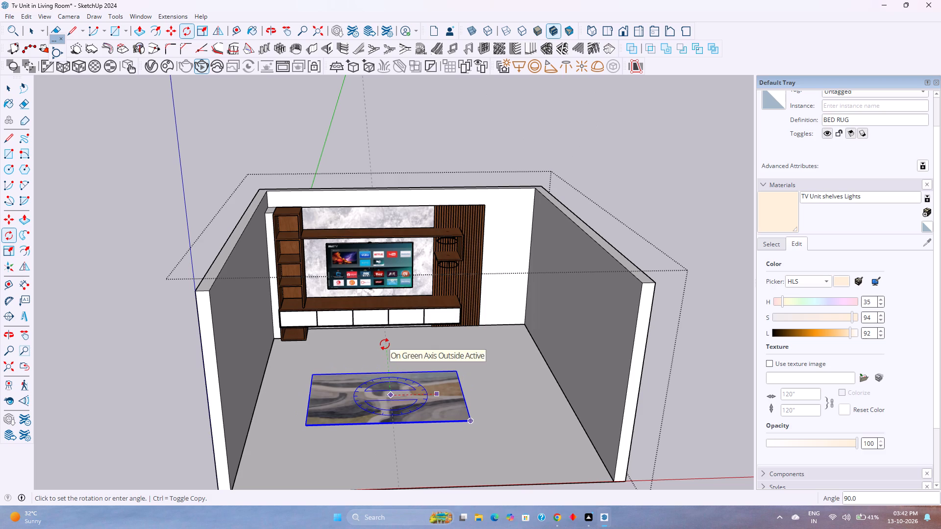
{"action": "left_click", "coordinate": [385, 344]}
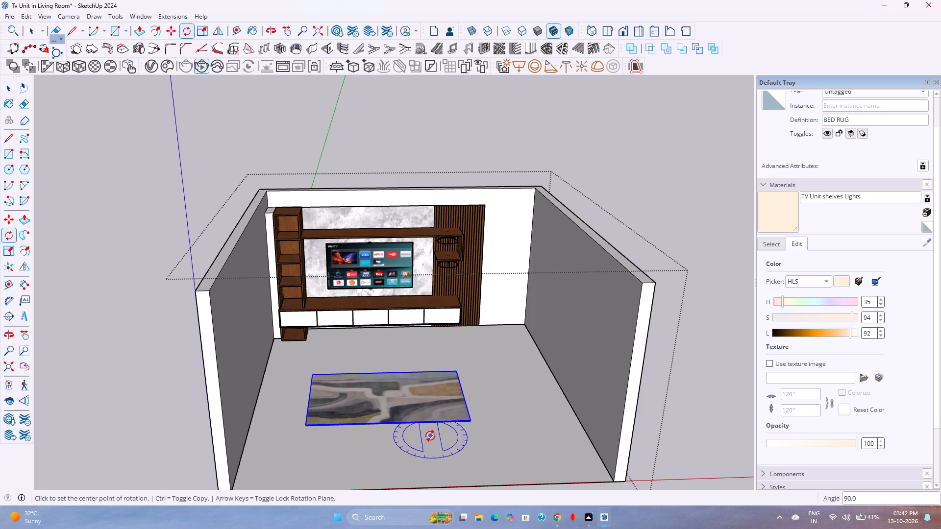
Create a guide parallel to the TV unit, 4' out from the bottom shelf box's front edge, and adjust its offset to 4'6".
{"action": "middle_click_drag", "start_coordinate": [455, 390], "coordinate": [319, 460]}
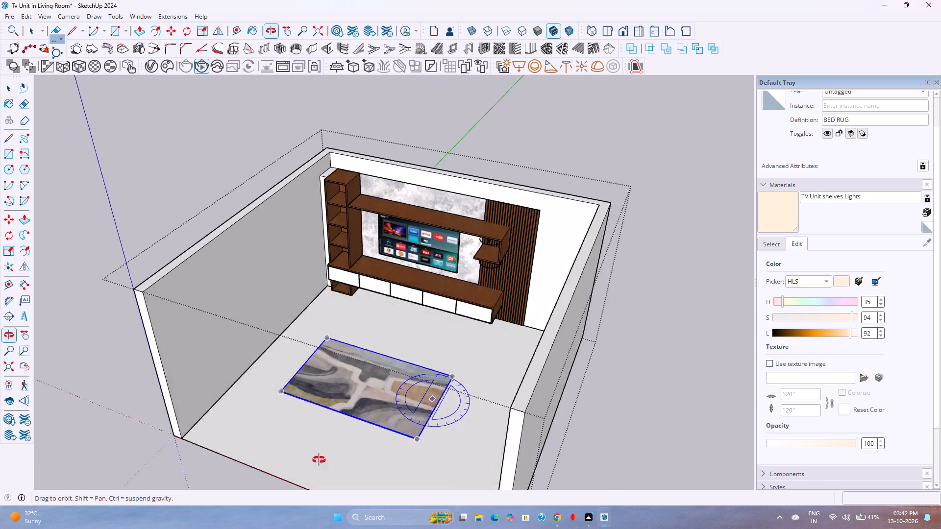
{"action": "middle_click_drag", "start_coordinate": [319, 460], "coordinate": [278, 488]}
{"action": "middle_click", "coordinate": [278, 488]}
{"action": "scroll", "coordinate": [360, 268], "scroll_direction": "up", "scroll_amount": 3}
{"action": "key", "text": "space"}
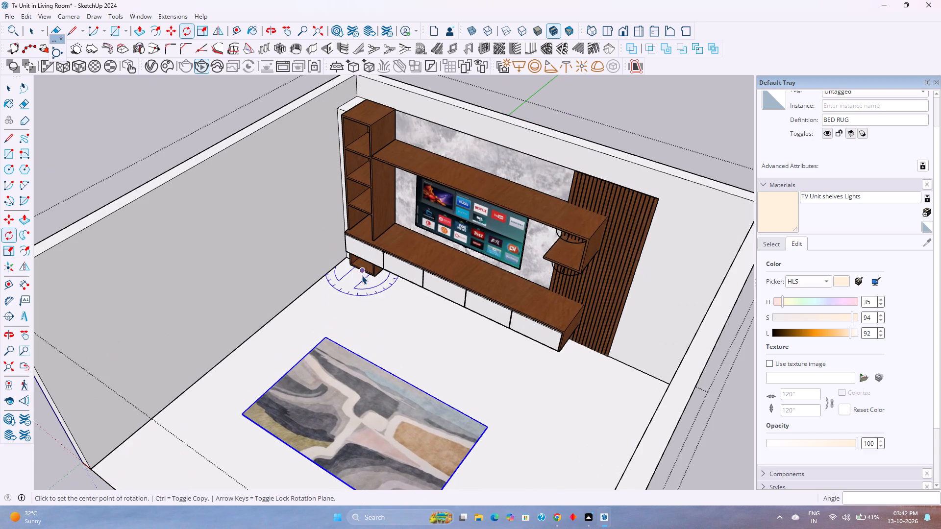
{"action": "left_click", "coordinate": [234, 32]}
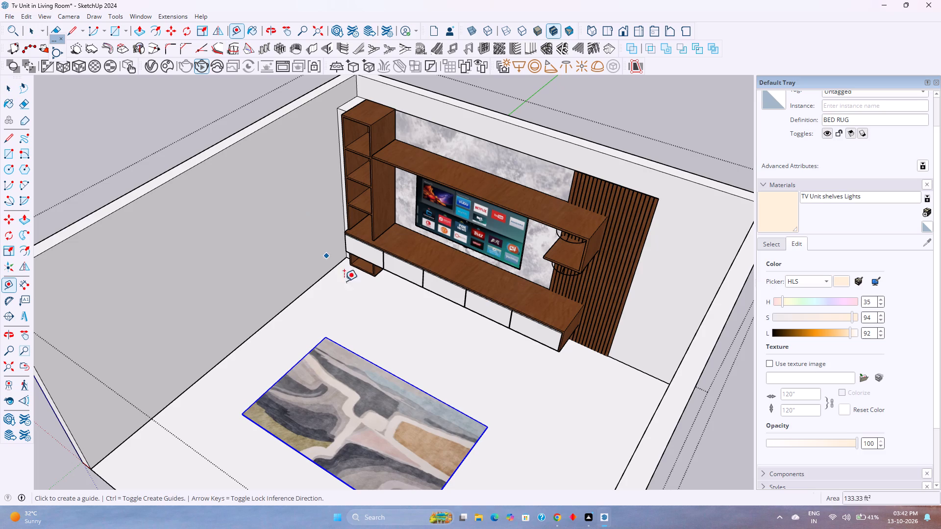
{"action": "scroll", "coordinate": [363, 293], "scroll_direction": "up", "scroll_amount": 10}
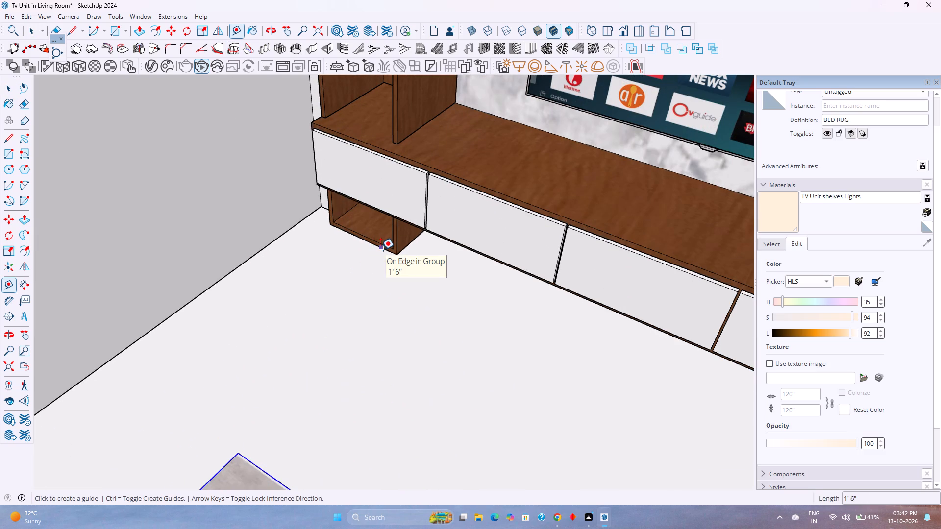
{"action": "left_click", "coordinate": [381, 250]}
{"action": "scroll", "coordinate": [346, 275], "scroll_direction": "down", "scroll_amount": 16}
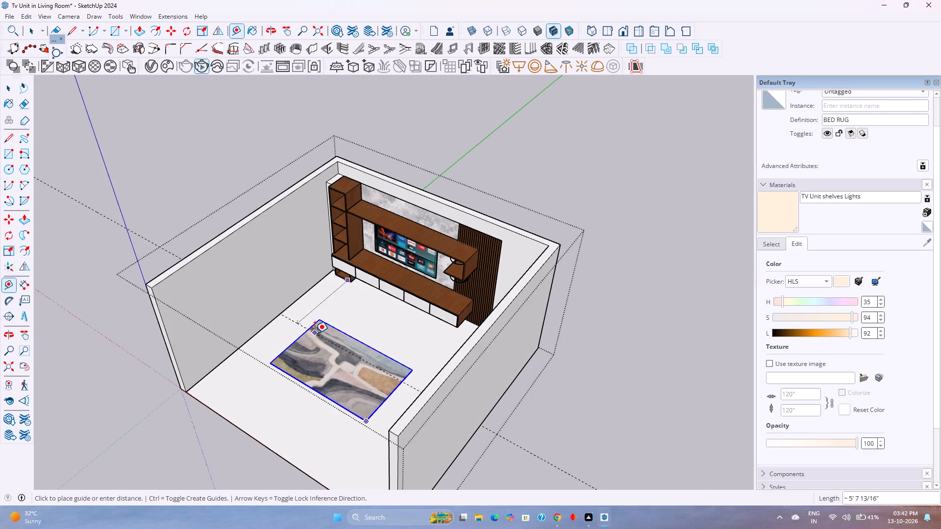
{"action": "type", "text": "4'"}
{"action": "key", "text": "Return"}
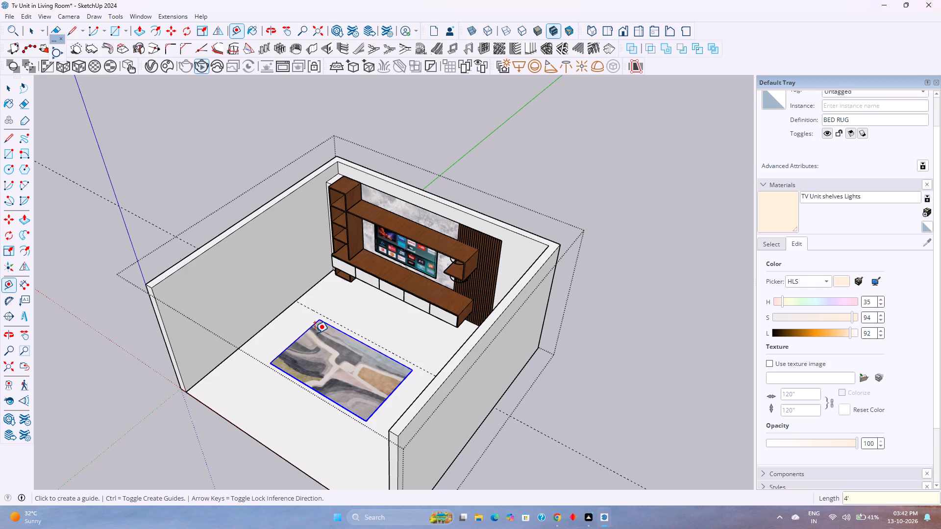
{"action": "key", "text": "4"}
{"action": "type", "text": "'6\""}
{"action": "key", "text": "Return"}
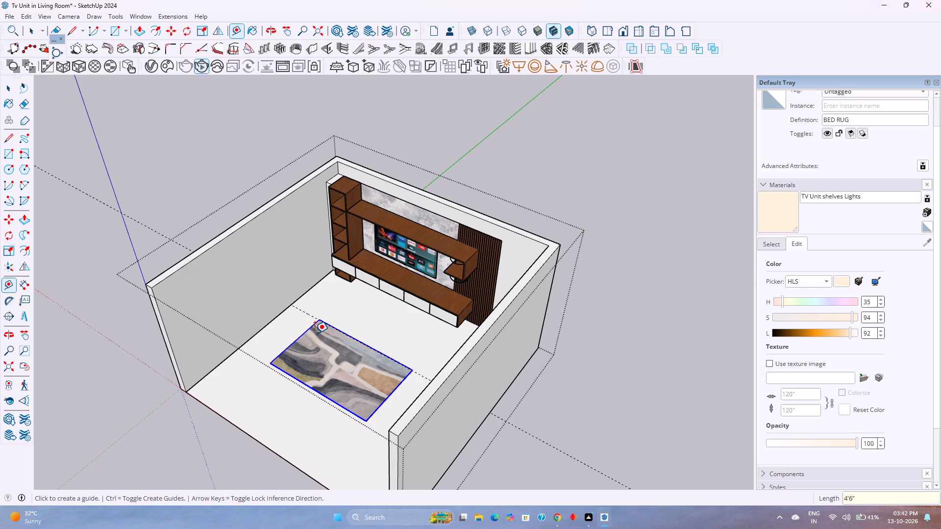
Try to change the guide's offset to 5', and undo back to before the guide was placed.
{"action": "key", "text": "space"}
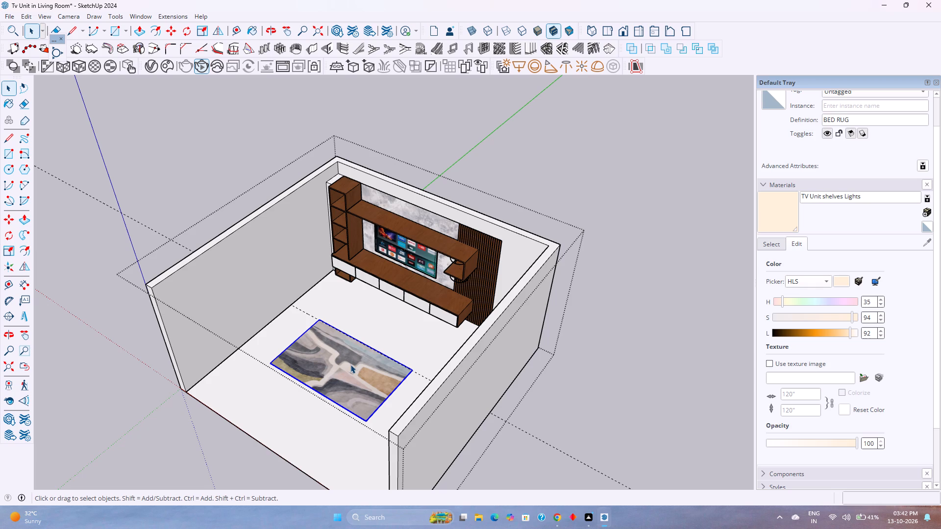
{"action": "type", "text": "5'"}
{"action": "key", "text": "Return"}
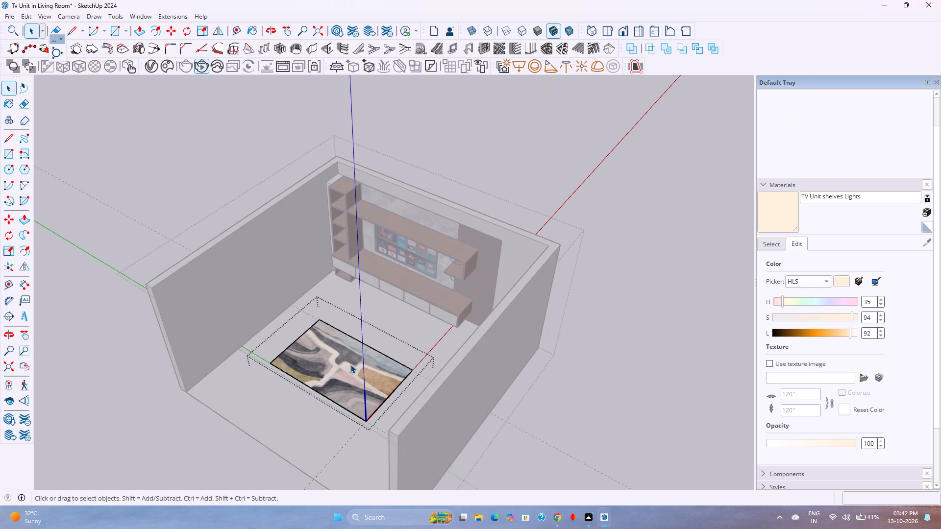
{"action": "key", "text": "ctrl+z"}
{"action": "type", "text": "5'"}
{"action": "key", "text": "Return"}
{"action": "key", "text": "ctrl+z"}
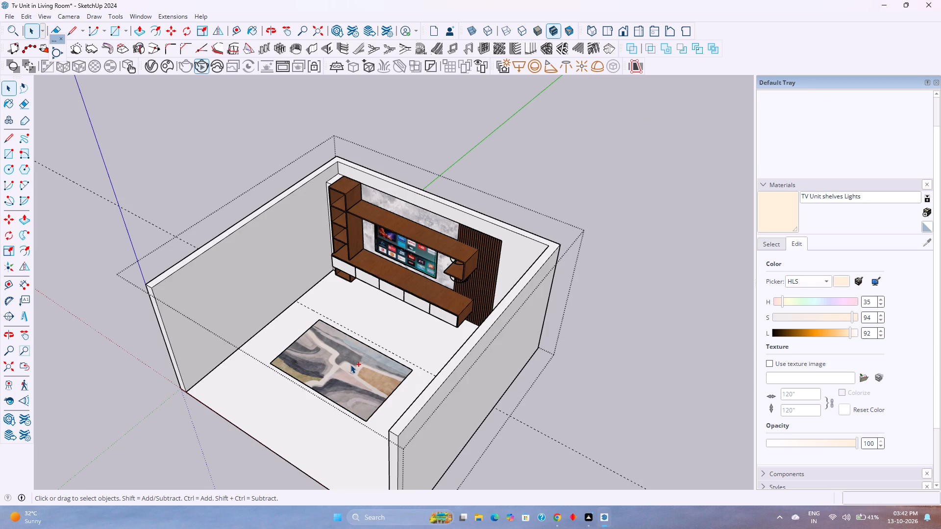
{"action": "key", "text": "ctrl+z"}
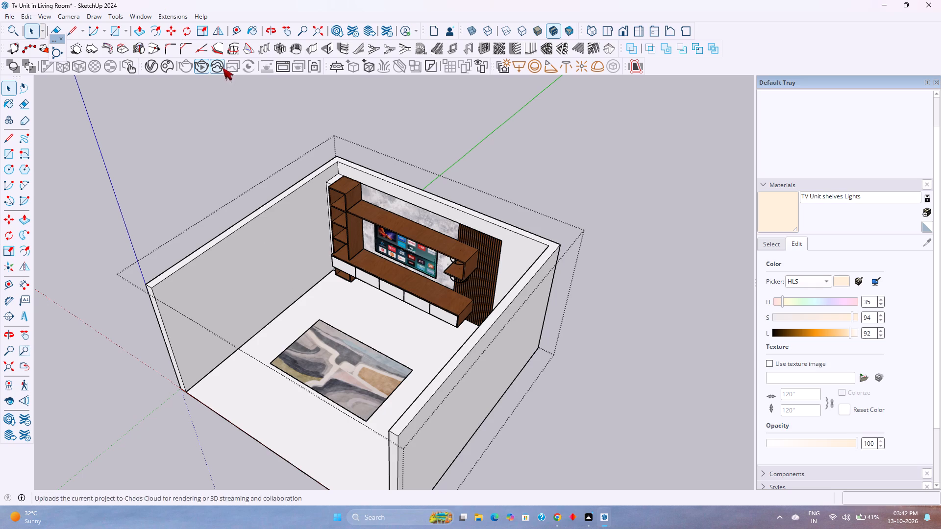
Create a guide across the floor, parallel to the TV unit, 5' out from the bottom shelf box's front edge.
{"action": "left_click", "coordinate": [235, 31]}
{"action": "scroll", "coordinate": [342, 302], "scroll_direction": "up", "scroll_amount": 5}
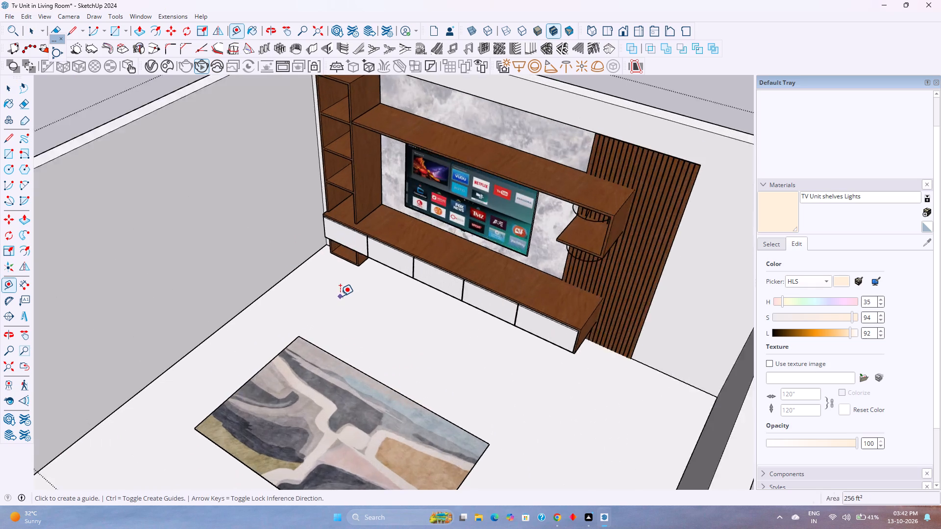
{"action": "scroll", "coordinate": [340, 296], "scroll_direction": "up", "scroll_amount": 5}
{"action": "scroll", "coordinate": [338, 253], "scroll_direction": "up", "scroll_amount": 8}
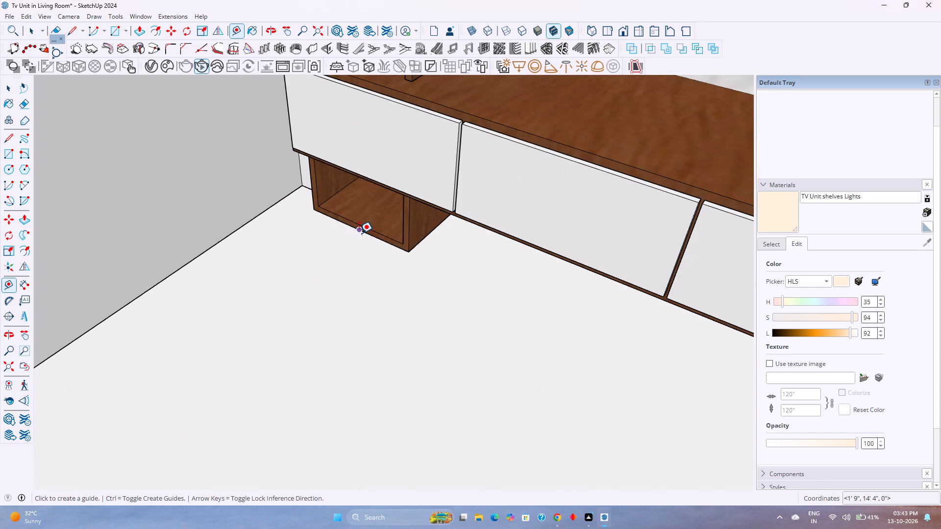
{"action": "left_click", "coordinate": [359, 233]}
{"action": "scroll", "coordinate": [296, 289], "scroll_direction": "down", "scroll_amount": 17}
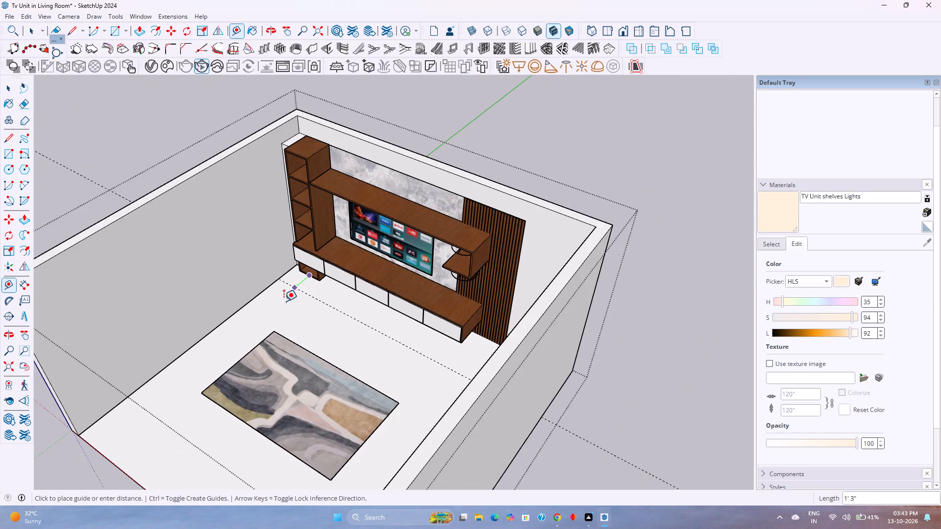
{"action": "type", "text": "5'"}
{"action": "key", "text": "Return"}
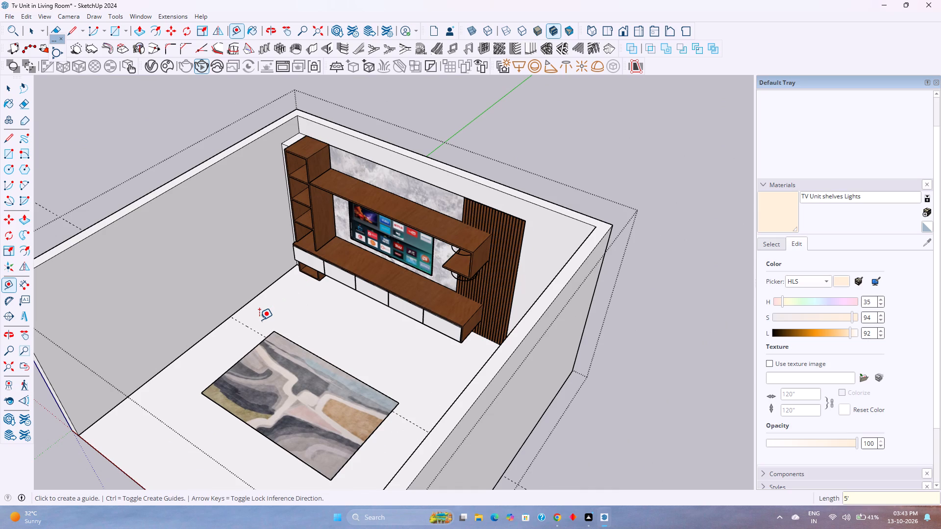
Move the rug by its corner about 6 1/2" away from the TV unit, so its long edge nearest the unit lies on the guide.
{"action": "key", "text": "space"}
{"action": "left_click", "coordinate": [310, 435]}
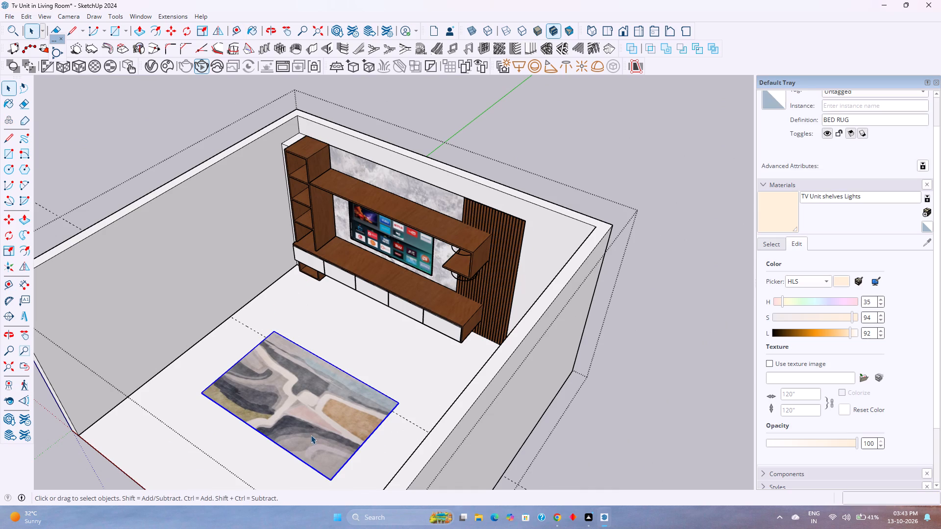
{"action": "key", "text": "m"}
{"action": "scroll", "coordinate": [382, 397], "scroll_direction": "up", "scroll_amount": 13}
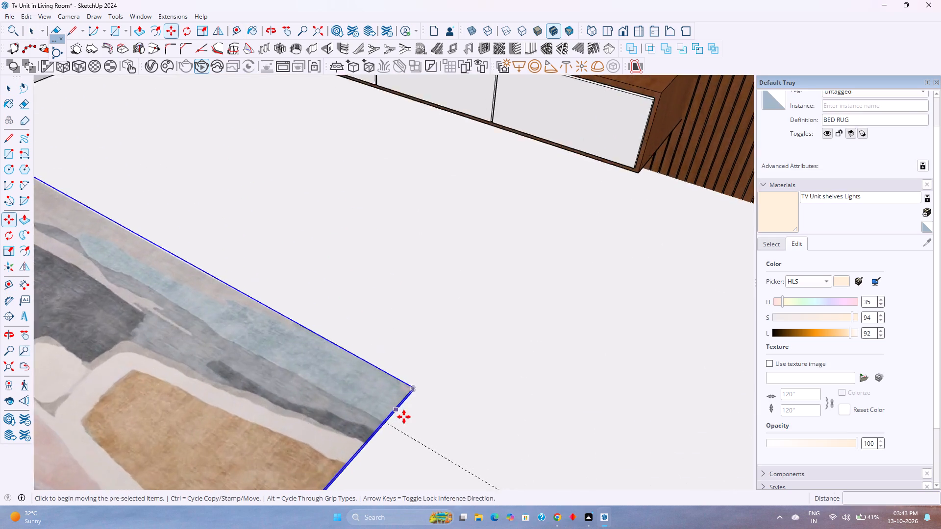
{"action": "scroll", "coordinate": [404, 417], "scroll_direction": "up", "scroll_amount": 8}
{"action": "middle_click_drag", "start_coordinate": [398, 402], "coordinate": [359, 368]}
{"action": "middle_click", "coordinate": [359, 368]}
{"action": "scroll", "coordinate": [359, 368], "scroll_direction": "up", "scroll_amount": 1}
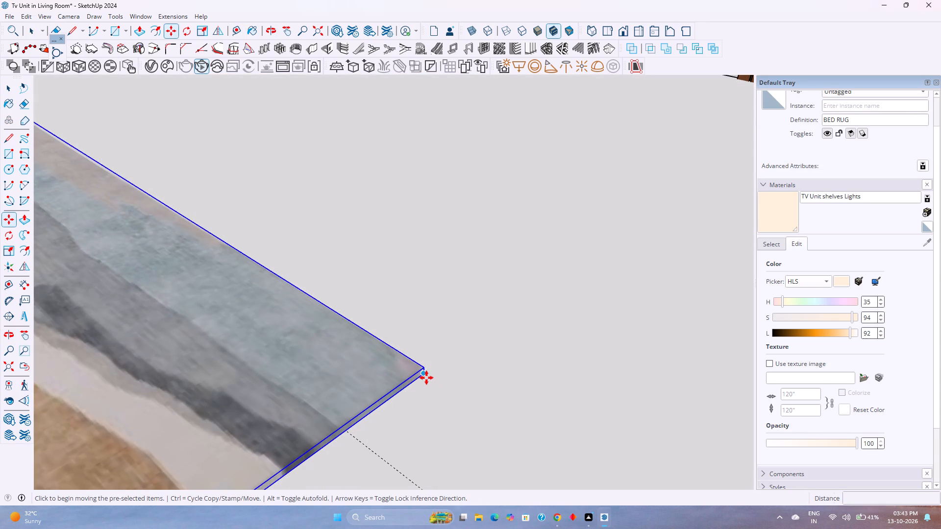
{"action": "left_click", "coordinate": [426, 378]}
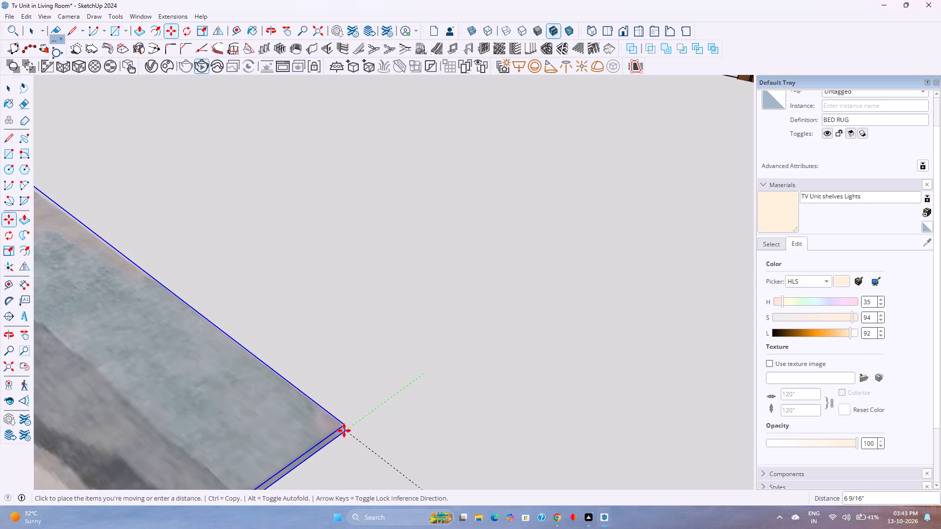
{"action": "left_click", "coordinate": [347, 432]}
{"action": "scroll", "coordinate": [348, 455], "scroll_direction": "down", "scroll_amount": 1}
{"action": "key", "text": "space"}
{"action": "scroll", "coordinate": [348, 455], "scroll_direction": "down", "scroll_amount": 6}
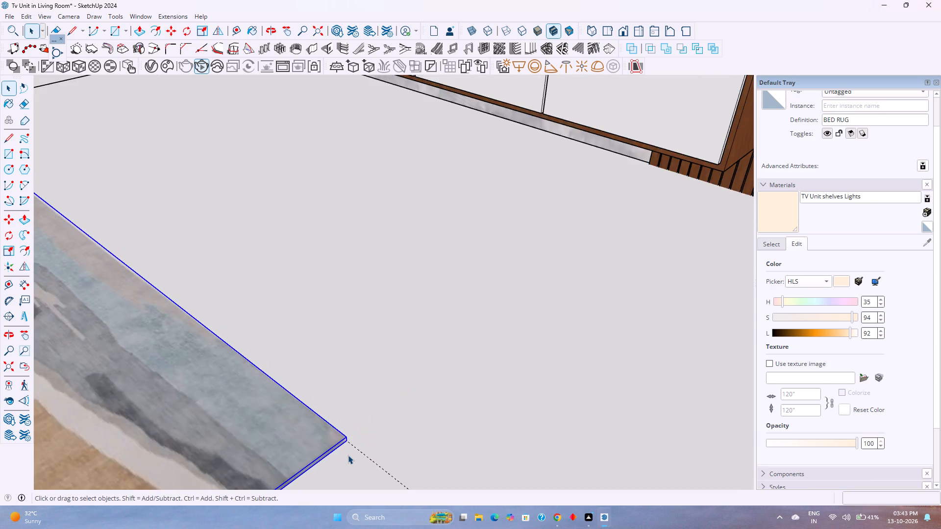
{"action": "scroll", "coordinate": [348, 455], "scroll_direction": "down", "scroll_amount": 13}
{"action": "left_click", "coordinate": [10, 370]}
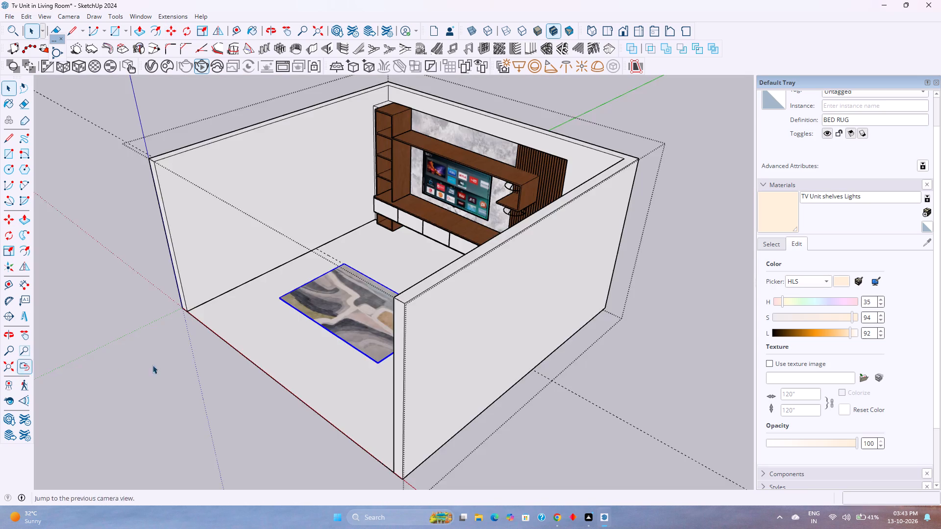
{"action": "middle_click_drag", "start_coordinate": [154, 364], "coordinate": [359, 406]}
{"action": "middle_click", "coordinate": [359, 406]}
{"action": "key", "text": "Escape"}
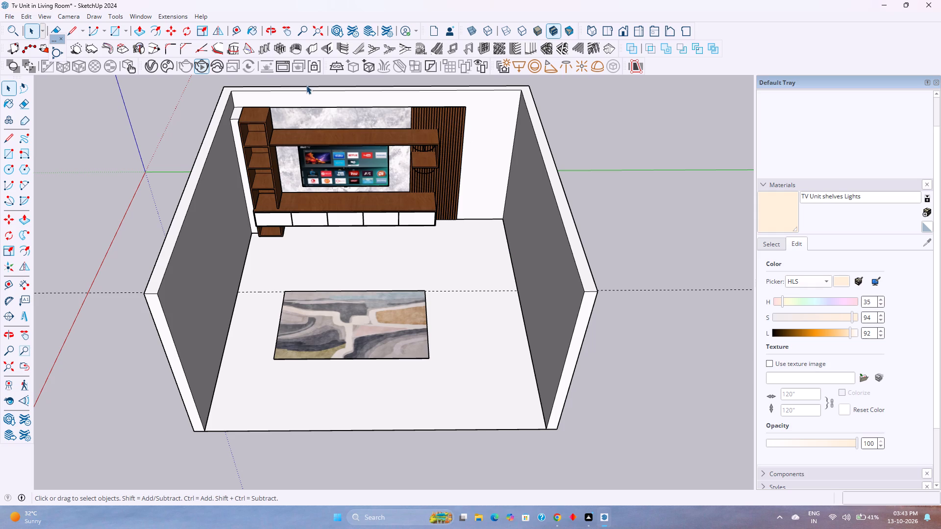
Replace the area rug search in the 3D Warehouse models with "sectional sofa".
{"action": "left_click", "coordinate": [139, 15]}
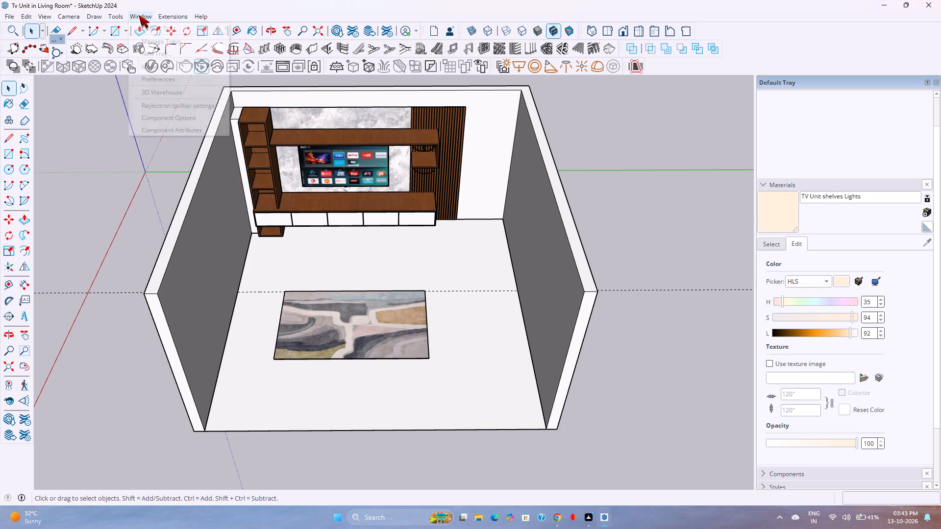
{"action": "left_click", "coordinate": [165, 92]}
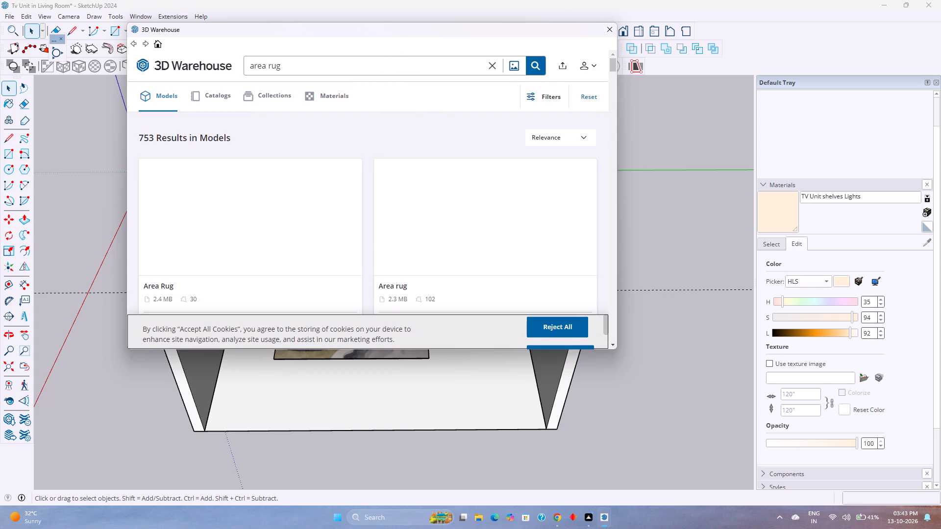
{"action": "left_click", "coordinate": [489, 68]}
{"action": "left_click", "coordinate": [469, 67]}
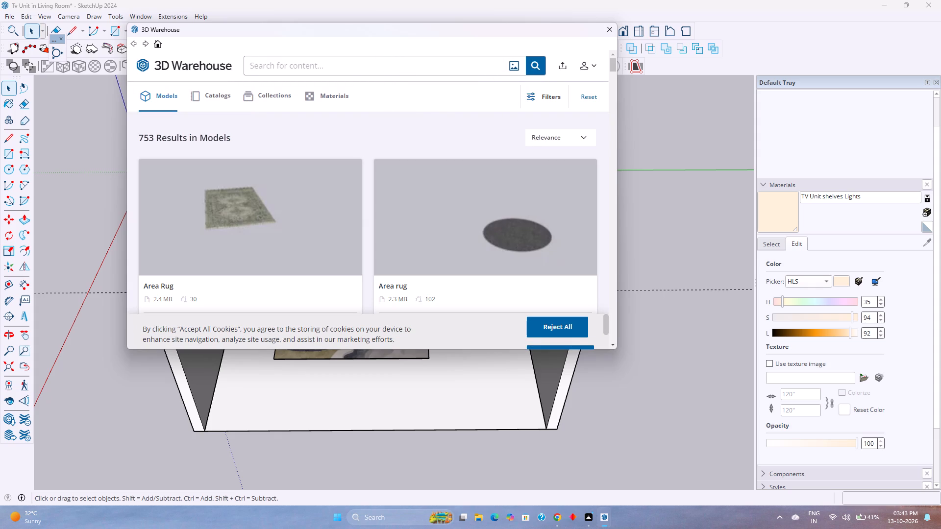
{"action": "type", "text": "sectional sofa"}
{"action": "key", "text": "Return"}
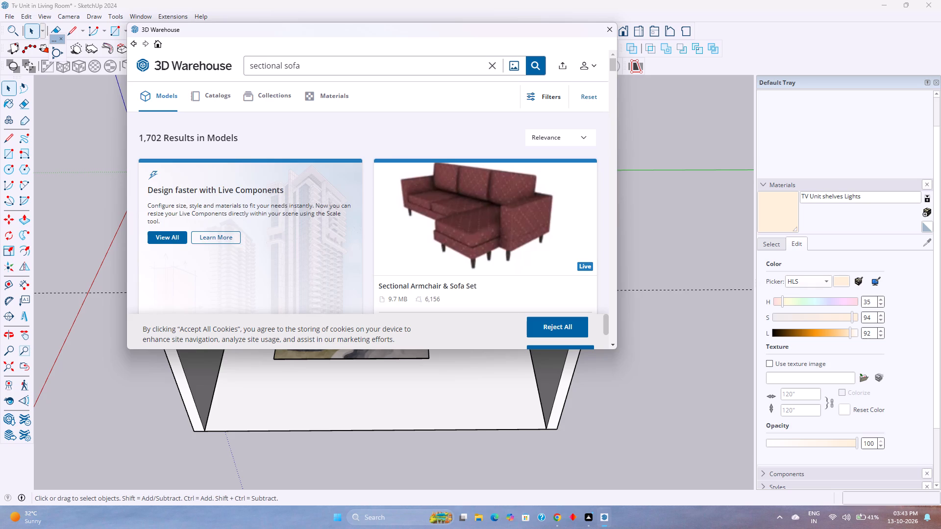
Look through the sectional sofa models in the 3D Warehouse results for one that suits the living room.
{"action": "scroll", "coordinate": [461, 140], "scroll_direction": "down", "scroll_amount": 5}
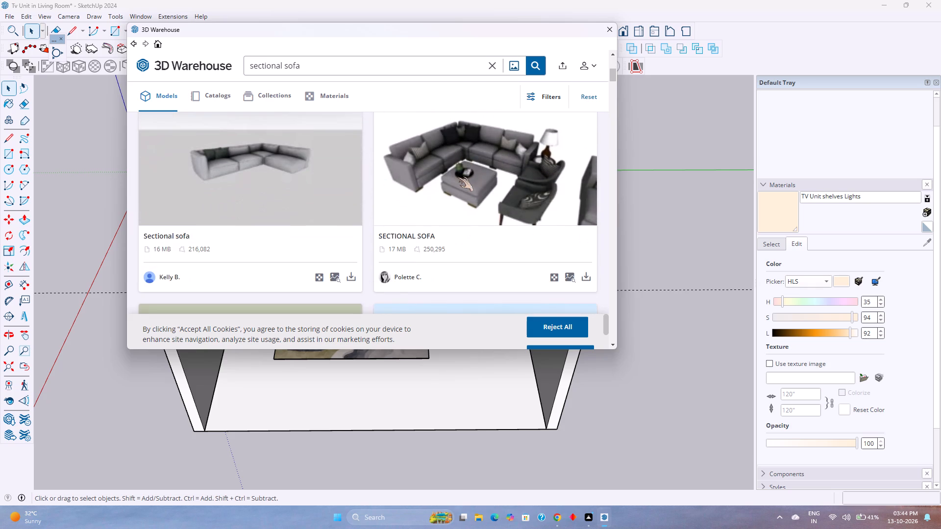
{"action": "scroll", "coordinate": [458, 177], "scroll_direction": "down", "scroll_amount": 2}
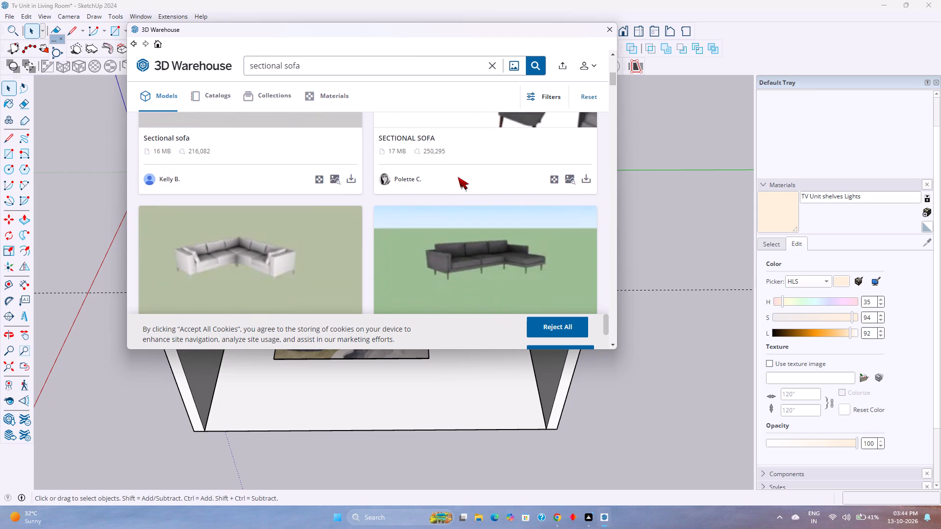
{"action": "scroll", "coordinate": [458, 177], "scroll_direction": "down", "scroll_amount": 8}
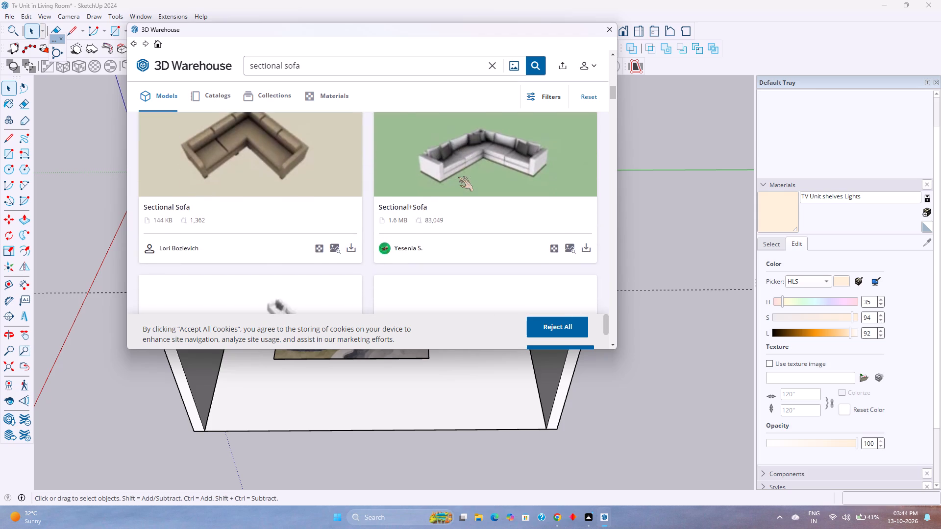
{"action": "scroll", "coordinate": [458, 177], "scroll_direction": "down", "scroll_amount": 3}
{"action": "scroll", "coordinate": [458, 177], "scroll_direction": "up", "scroll_amount": 3}
{"action": "scroll", "coordinate": [458, 177], "scroll_direction": "down", "scroll_amount": 3}
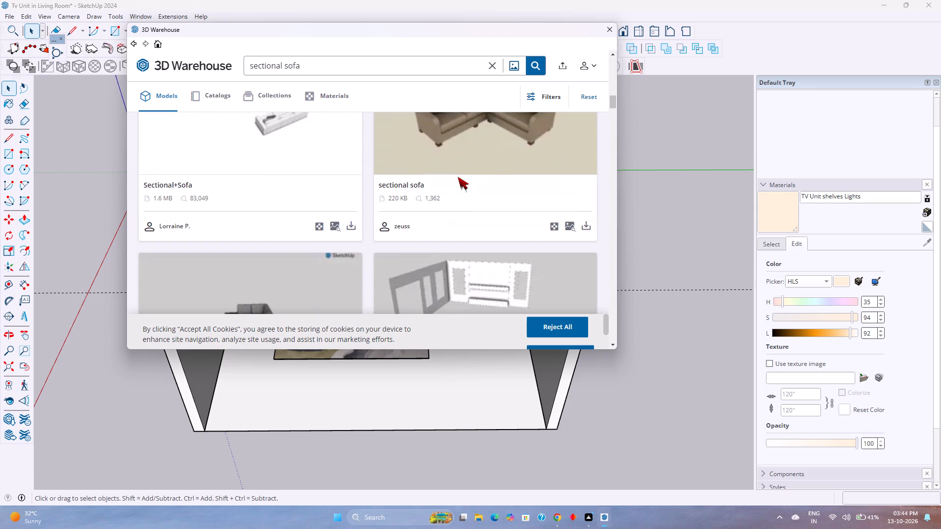
{"action": "scroll", "coordinate": [458, 177], "scroll_direction": "down", "scroll_amount": 11}
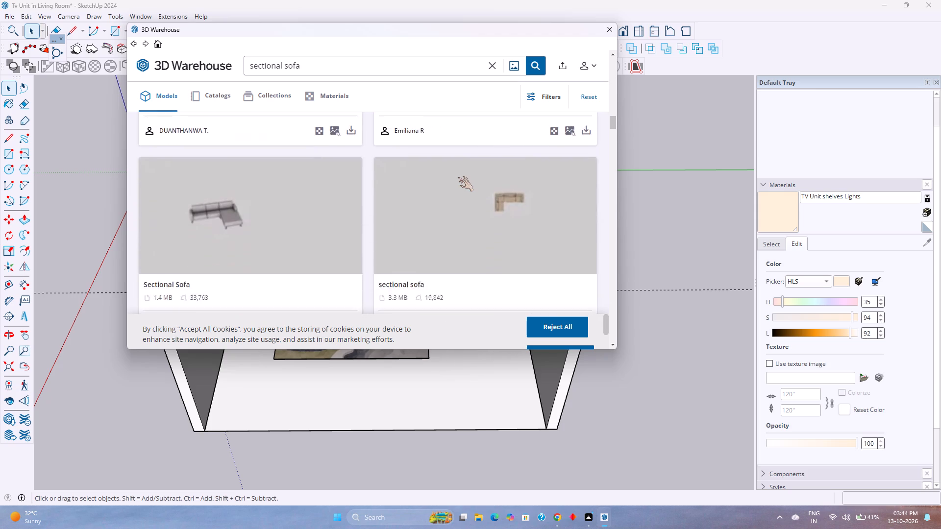
{"action": "scroll", "coordinate": [458, 177], "scroll_direction": "up", "scroll_amount": 3}
{"action": "scroll", "coordinate": [458, 177], "scroll_direction": "down", "scroll_amount": 7}
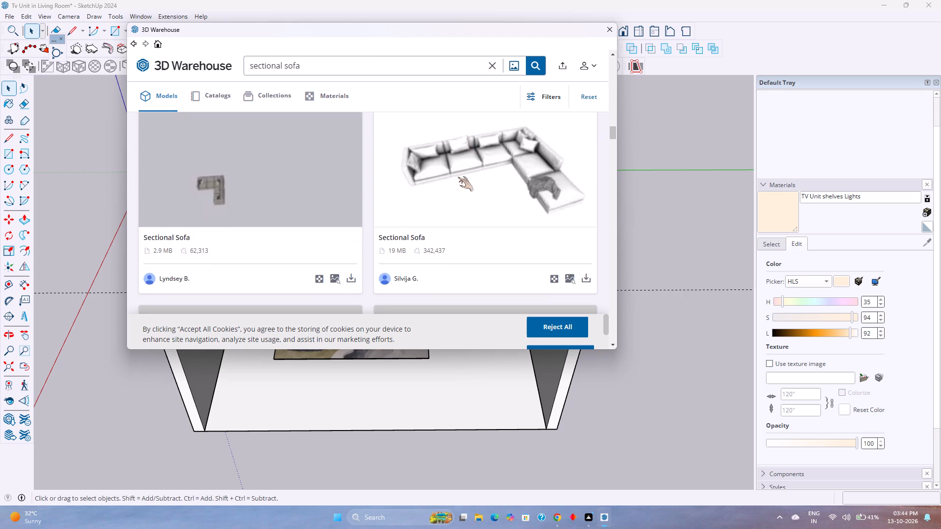
{"action": "scroll", "coordinate": [458, 177], "scroll_direction": "down", "scroll_amount": 7}
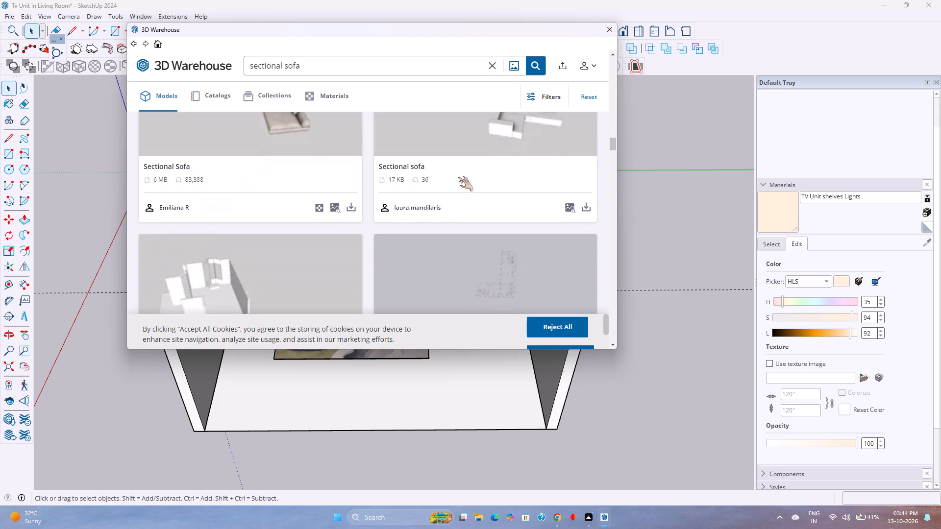
{"action": "scroll", "coordinate": [458, 177], "scroll_direction": "down", "scroll_amount": 7}
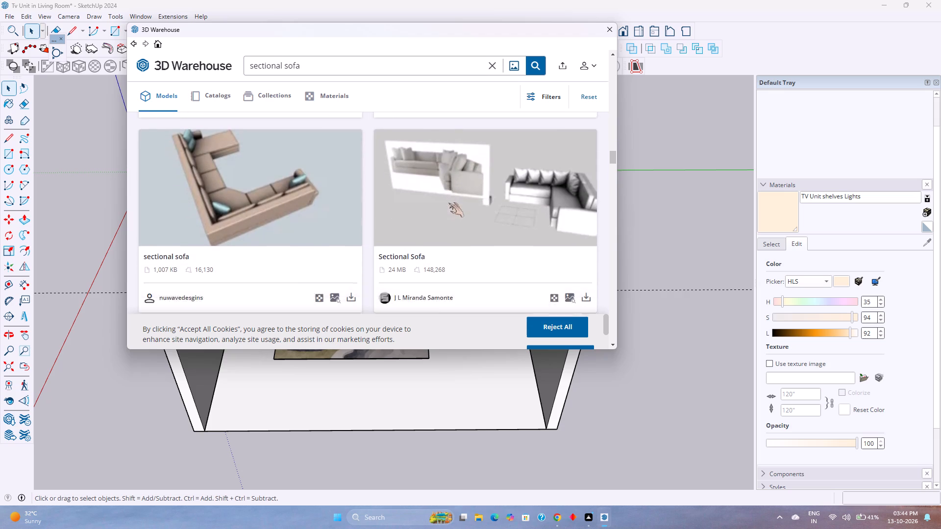
{"action": "scroll", "coordinate": [448, 203], "scroll_direction": "down", "scroll_amount": 2}
{"action": "scroll", "coordinate": [332, 219], "scroll_direction": "down", "scroll_amount": 3}
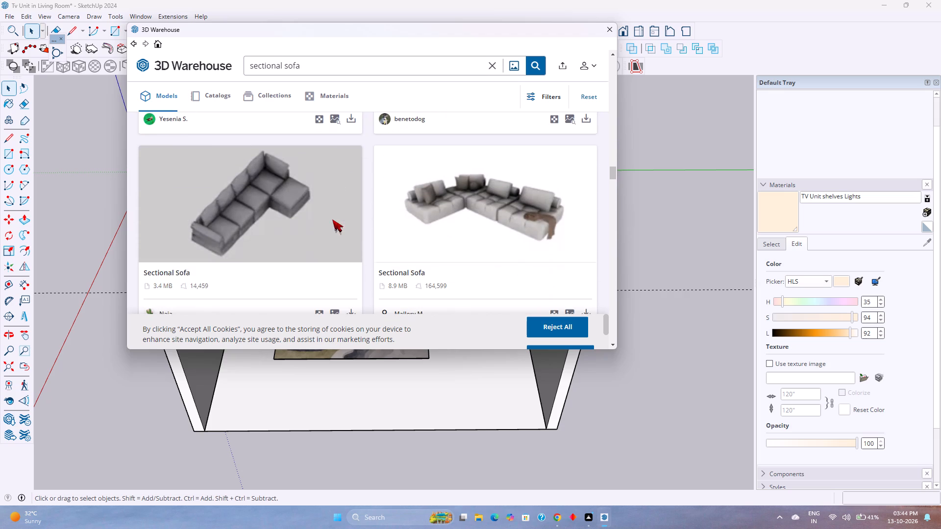
{"action": "scroll", "coordinate": [333, 223], "scroll_direction": "down", "scroll_amount": 4}
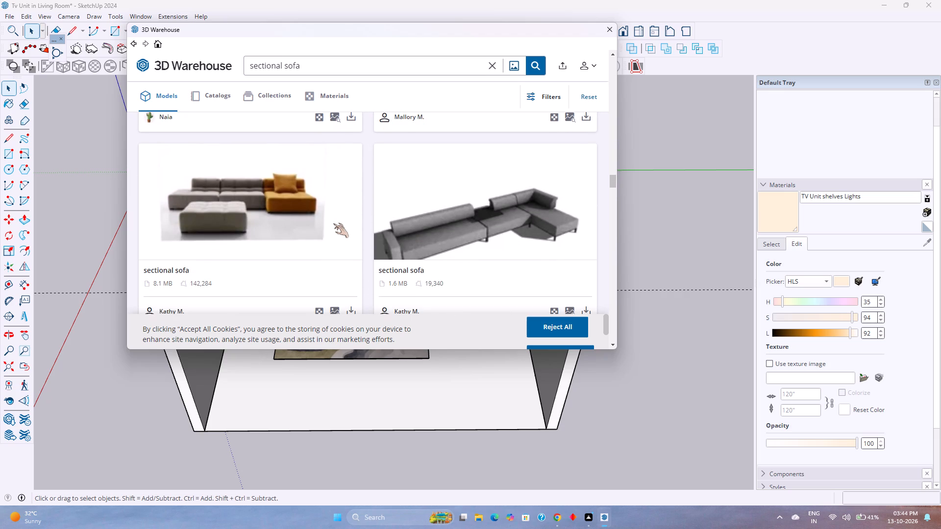
{"action": "scroll", "coordinate": [280, 214], "scroll_direction": "down", "scroll_amount": 4}
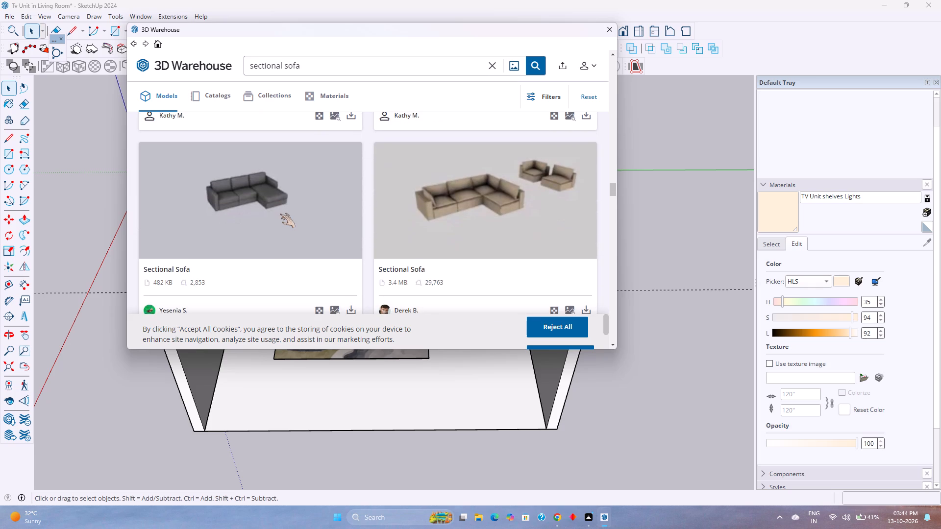
{"action": "scroll", "coordinate": [280, 214], "scroll_direction": "down", "scroll_amount": 8}
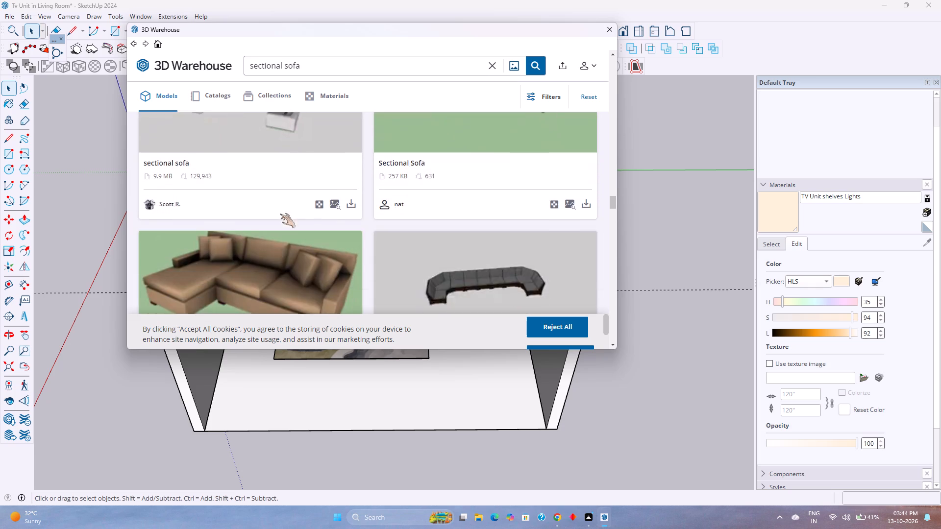
{"action": "scroll", "coordinate": [278, 214], "scroll_direction": "down", "scroll_amount": 4}
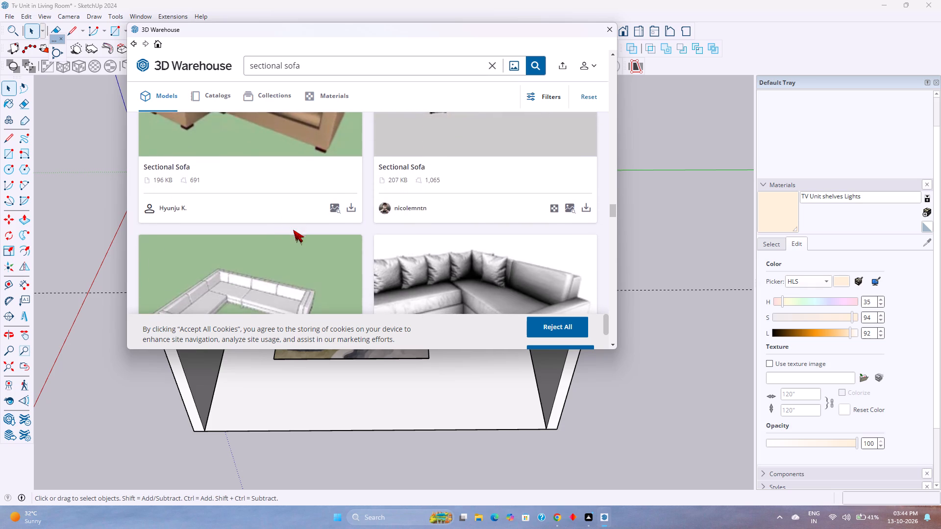
{"action": "scroll", "coordinate": [293, 230], "scroll_direction": "down", "scroll_amount": 5}
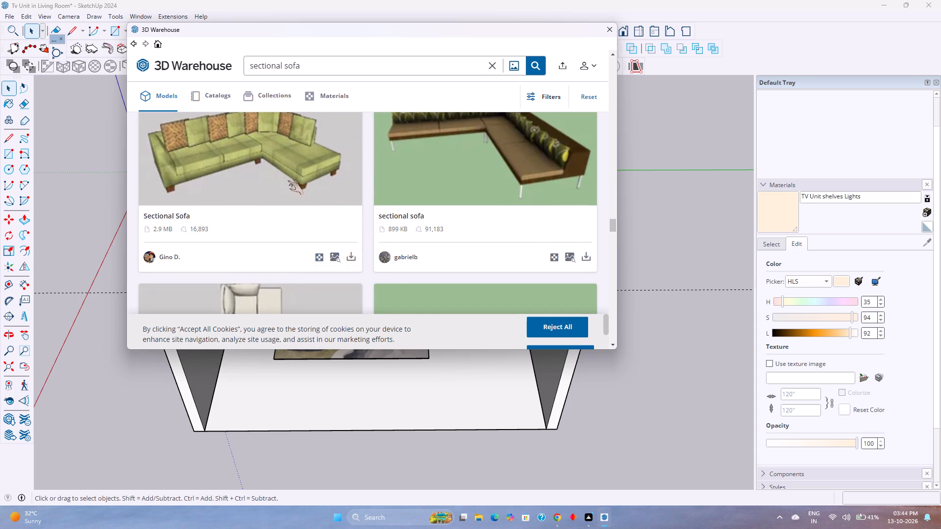
{"action": "scroll", "coordinate": [329, 250], "scroll_direction": "down", "scroll_amount": 3}
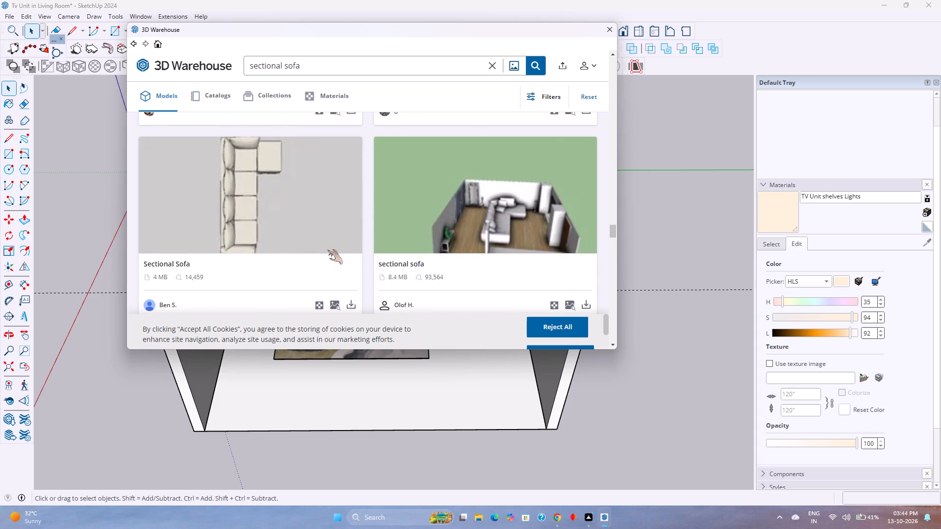
{"action": "scroll", "coordinate": [309, 238], "scroll_direction": "up", "scroll_amount": 2}
{"action": "scroll", "coordinate": [309, 238], "scroll_direction": "down", "scroll_amount": 6}
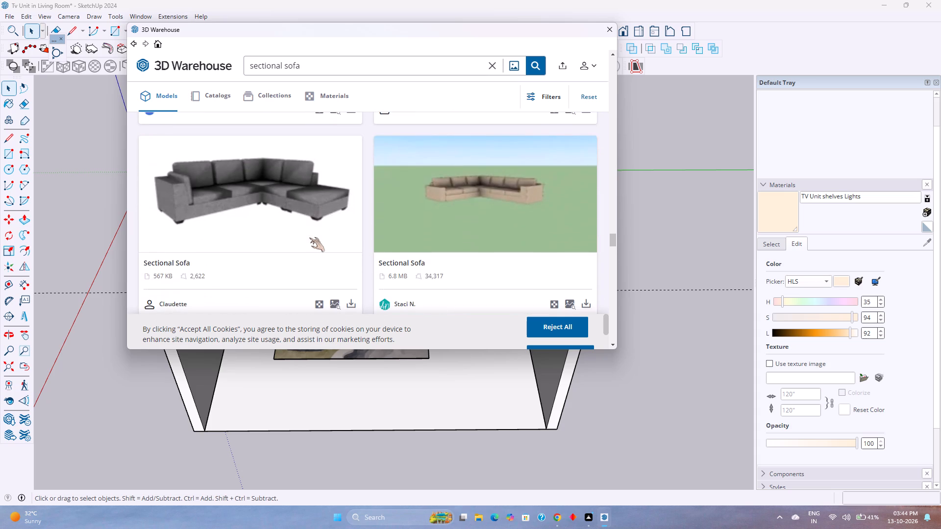
{"action": "scroll", "coordinate": [309, 238], "scroll_direction": "up", "scroll_amount": 1}
{"action": "scroll", "coordinate": [309, 238], "scroll_direction": "down", "scroll_amount": 3}
{"action": "scroll", "coordinate": [339, 234], "scroll_direction": "up", "scroll_amount": 3}
{"action": "scroll", "coordinate": [339, 234], "scroll_direction": "down", "scroll_amount": 4}
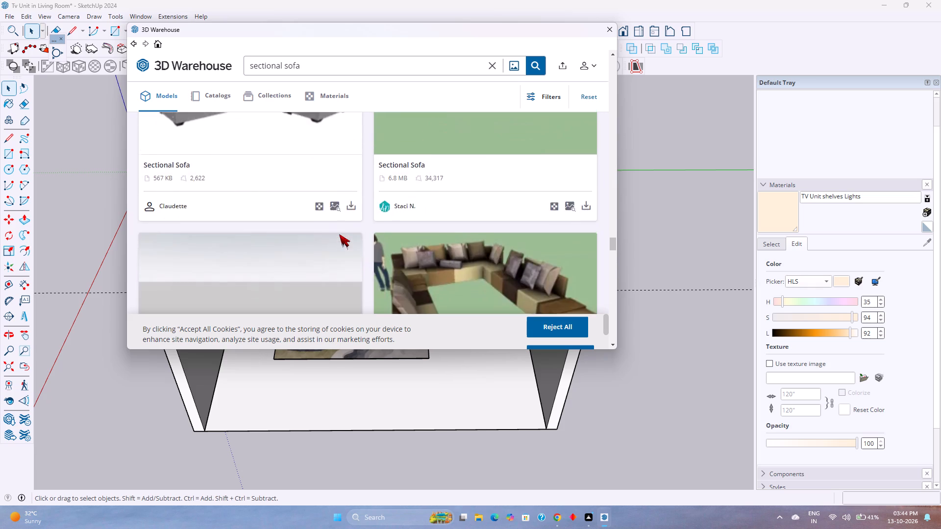
{"action": "scroll", "coordinate": [339, 234], "scroll_direction": "down", "scroll_amount": 6}
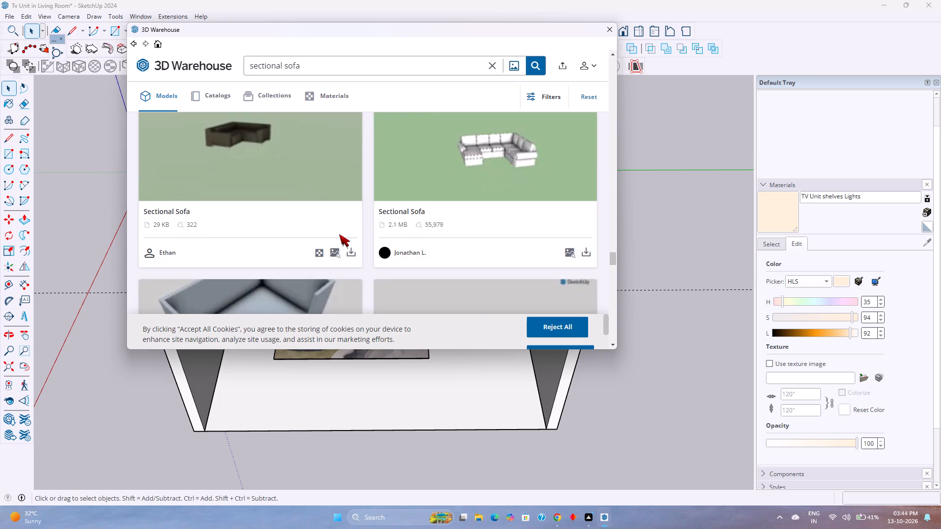
{"action": "scroll", "coordinate": [339, 234], "scroll_direction": "down", "scroll_amount": 6}
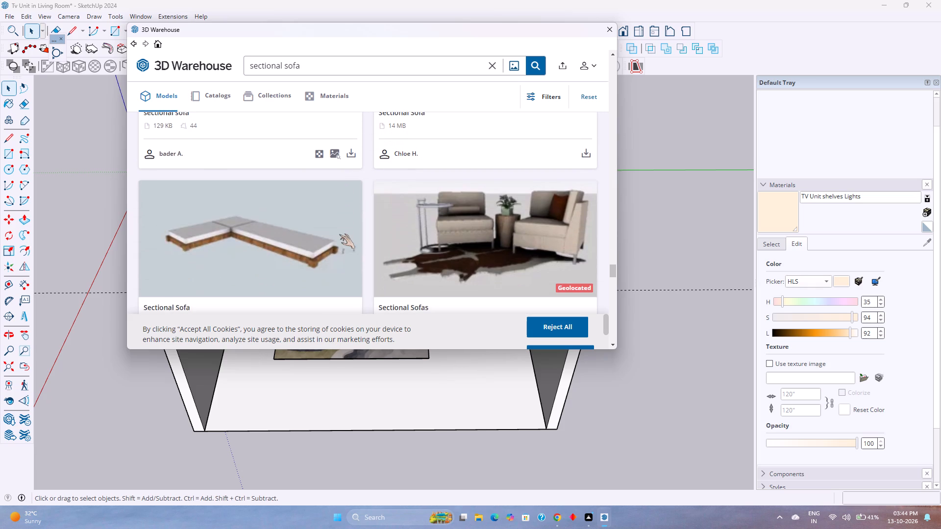
{"action": "scroll", "coordinate": [339, 234], "scroll_direction": "down", "scroll_amount": 6}
{"action": "scroll", "coordinate": [339, 234], "scroll_direction": "up", "scroll_amount": 3}
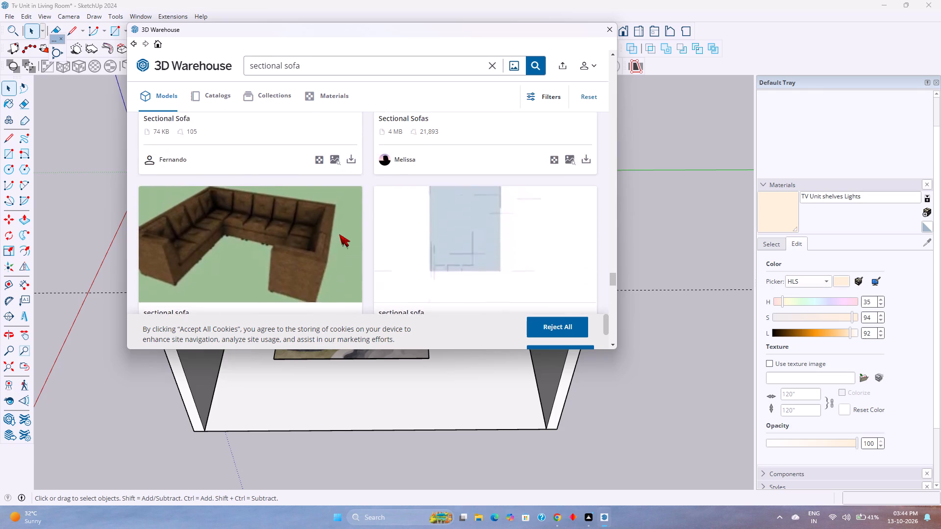
{"action": "scroll", "coordinate": [339, 234], "scroll_direction": "down", "scroll_amount": 11}
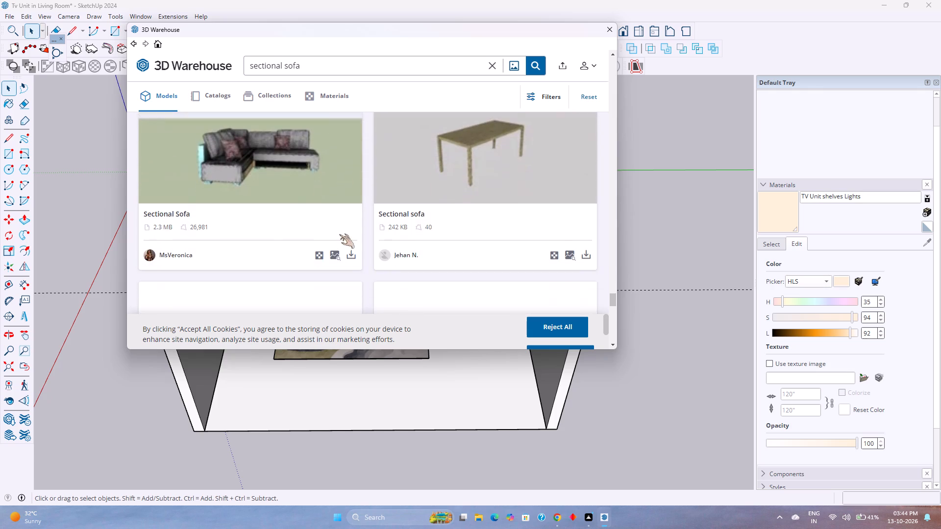
{"action": "scroll", "coordinate": [339, 234], "scroll_direction": "down", "scroll_amount": 5}
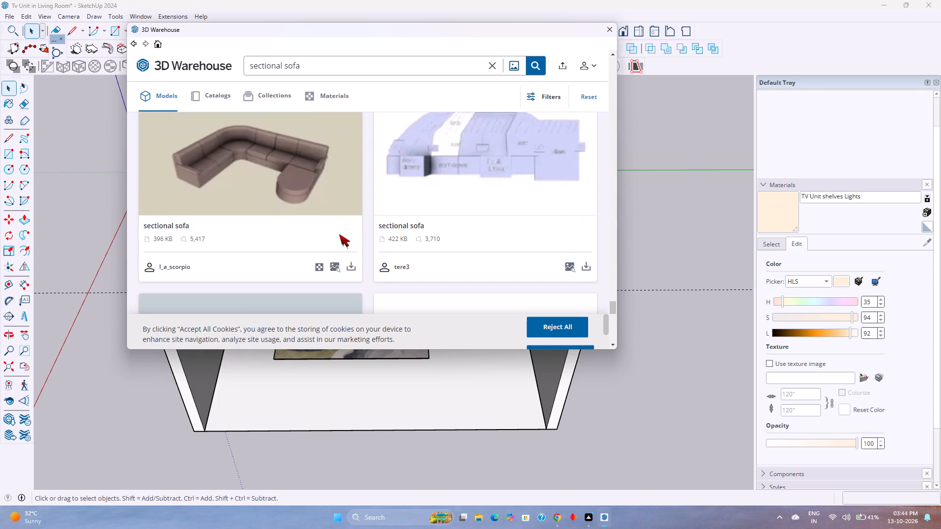
{"action": "scroll", "coordinate": [339, 234], "scroll_direction": "down", "scroll_amount": 7}
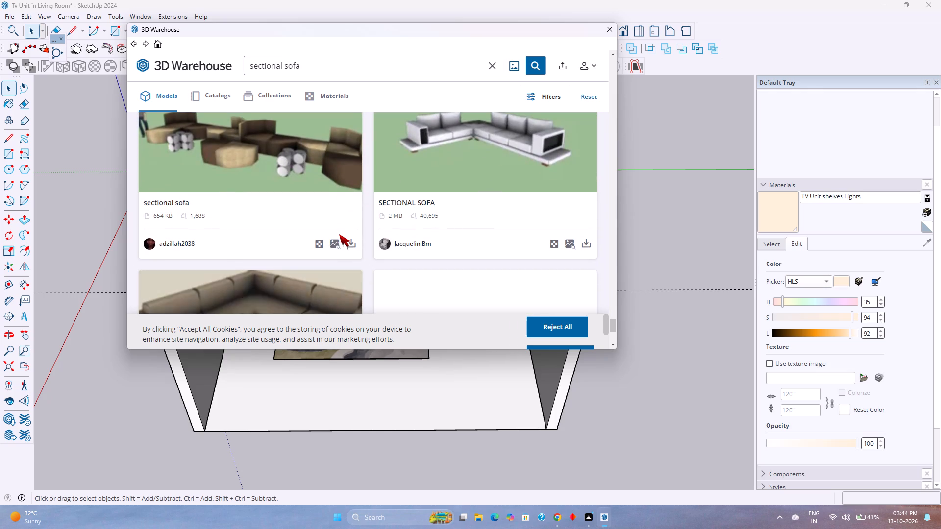
{"action": "scroll", "coordinate": [339, 234], "scroll_direction": "down", "scroll_amount": 5}
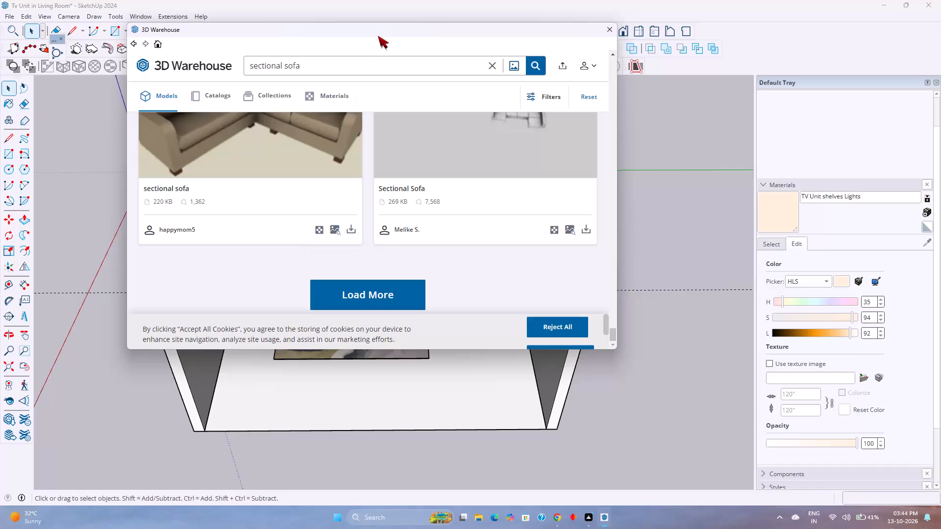
Replace the sectional sofa search in the 3D Warehouse models with "sofa".
{"action": "left_click", "coordinate": [493, 64]}
{"action": "left_click", "coordinate": [449, 66]}
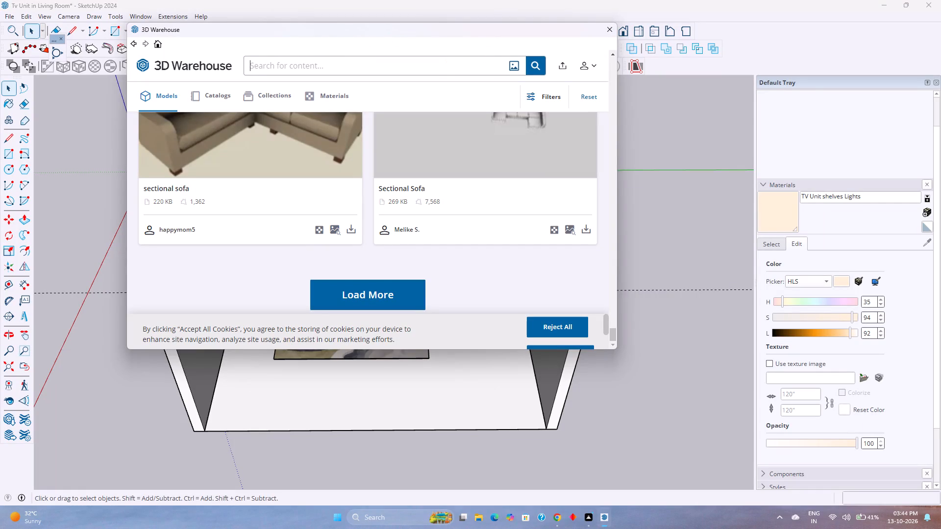
{"action": "type", "text": "sofa"}
{"action": "key", "text": "Return"}
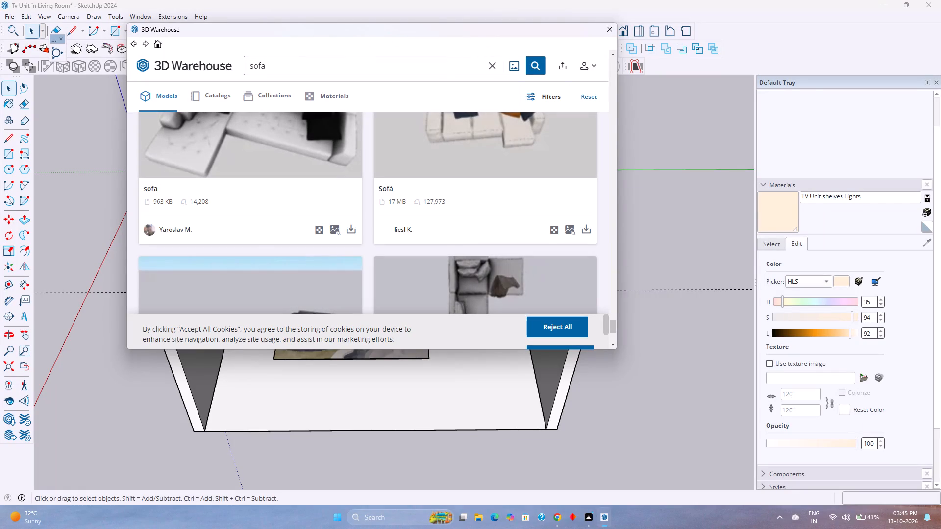
Look through the sofa models in the 3D Warehouse results, from the top of the list, for one that suits the living room.
{"action": "scroll", "coordinate": [384, 224], "scroll_direction": "up", "scroll_amount": 2}
{"action": "scroll", "coordinate": [384, 224], "scroll_direction": "down", "scroll_amount": 2}
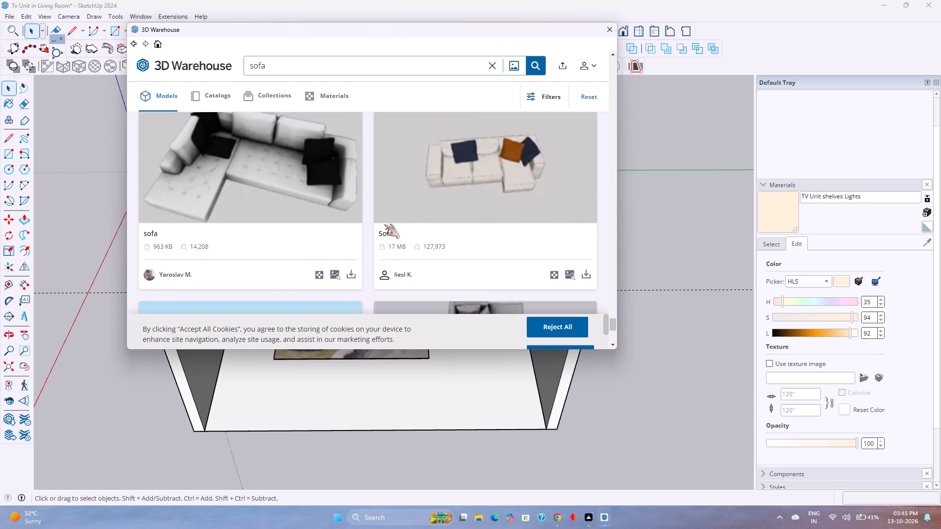
{"action": "scroll", "coordinate": [384, 224], "scroll_direction": "down", "scroll_amount": 2}
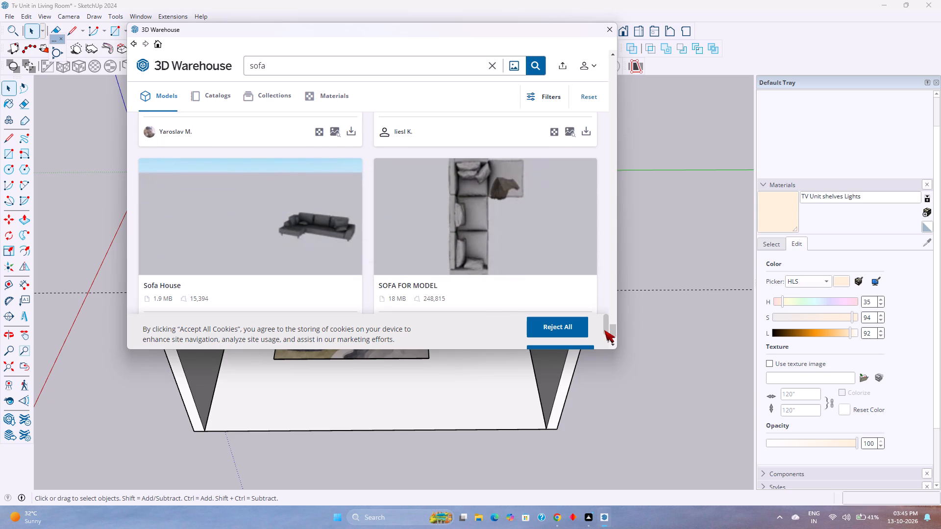
{"action": "left_click_drag", "start_coordinate": [612, 330], "coordinate": [608, 89]}
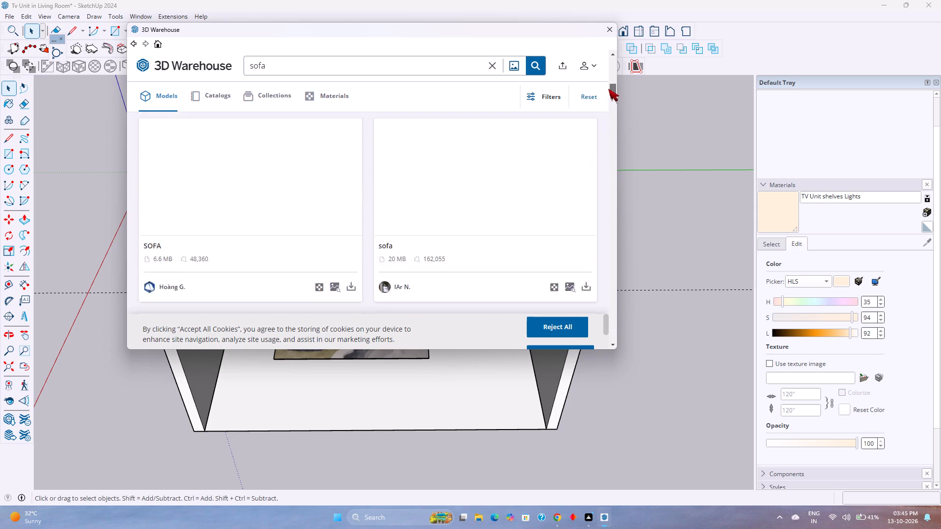
{"action": "left_click_drag", "start_coordinate": [608, 89], "coordinate": [609, 58]}
{"action": "scroll", "coordinate": [421, 231], "scroll_direction": "down", "scroll_amount": 4}
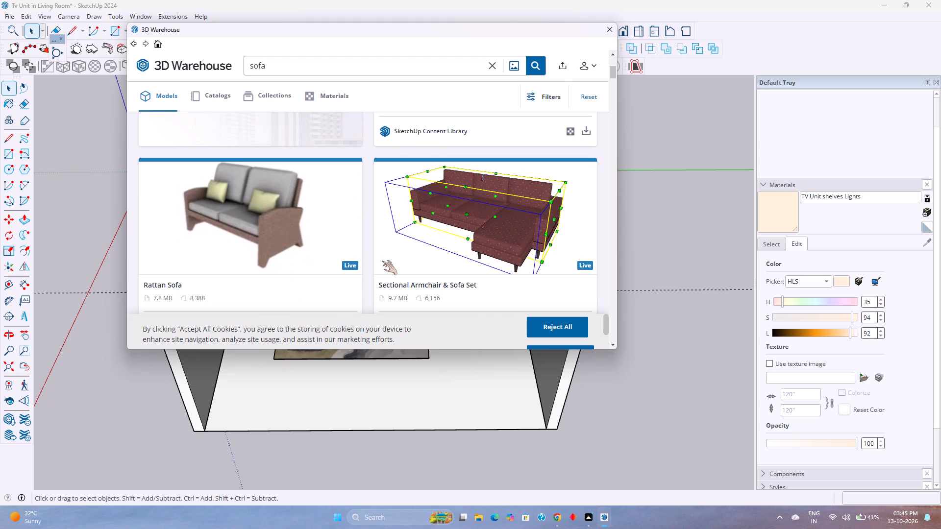
{"action": "scroll", "coordinate": [390, 259], "scroll_direction": "down", "scroll_amount": 1}
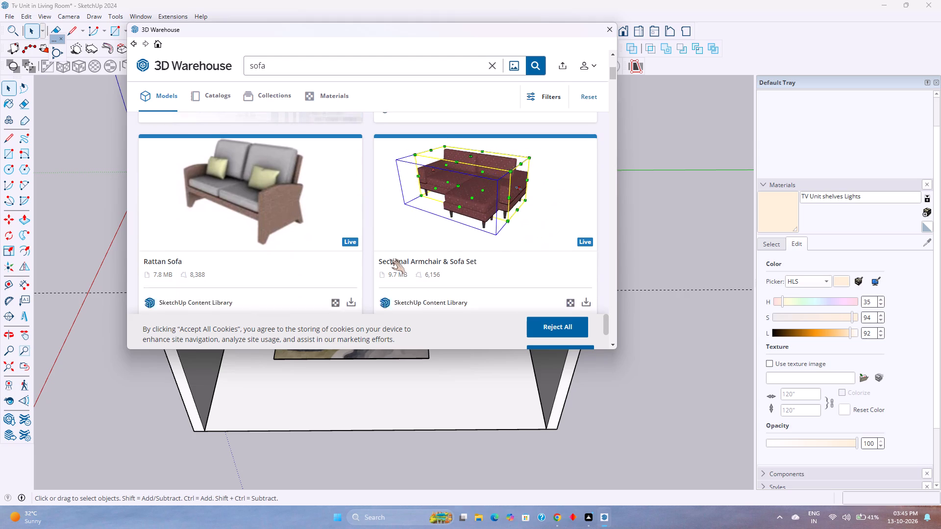
{"action": "scroll", "coordinate": [390, 259], "scroll_direction": "down", "scroll_amount": 4}
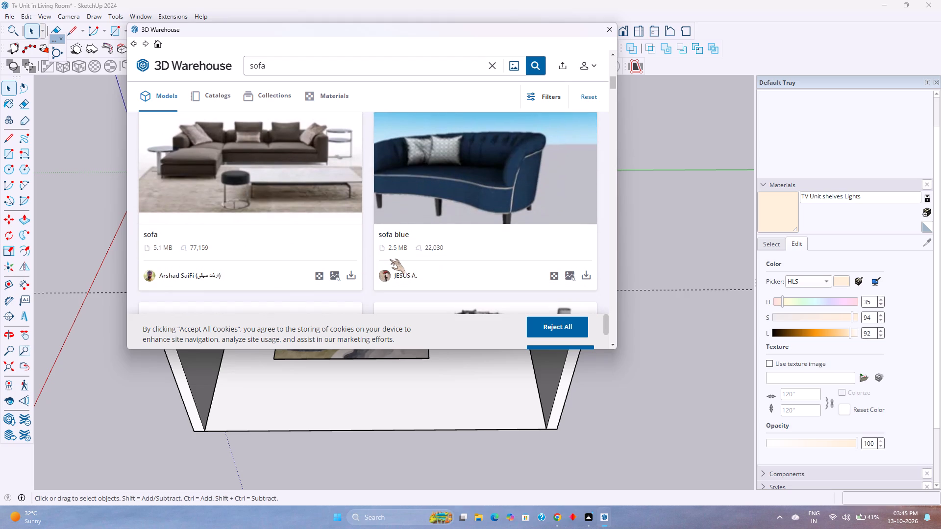
{"action": "scroll", "coordinate": [390, 259], "scroll_direction": "down", "scroll_amount": 3}
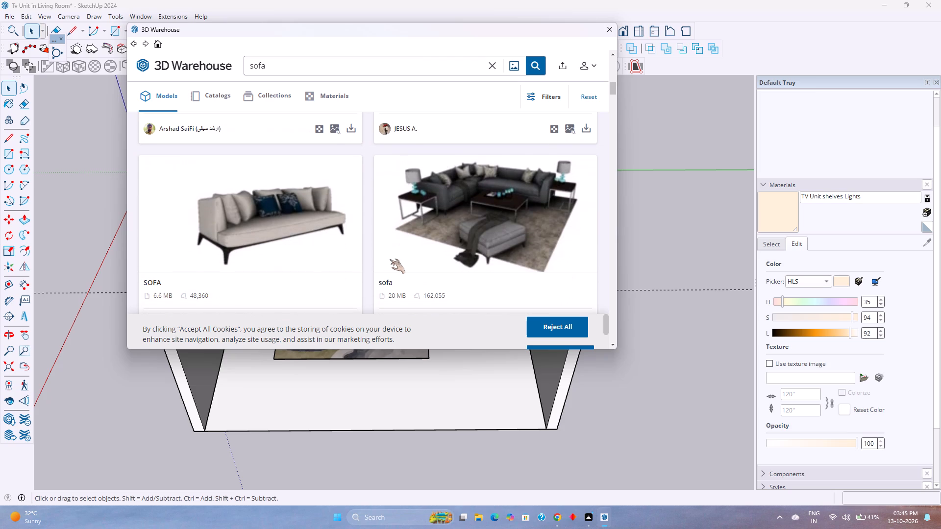
{"action": "scroll", "coordinate": [390, 259], "scroll_direction": "down", "scroll_amount": 4}
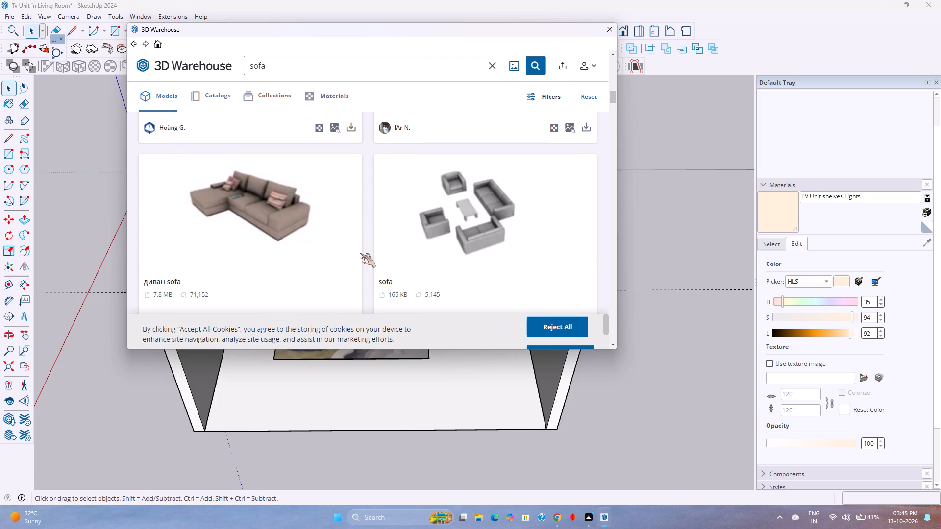
{"action": "scroll", "coordinate": [360, 253], "scroll_direction": "down", "scroll_amount": 1}
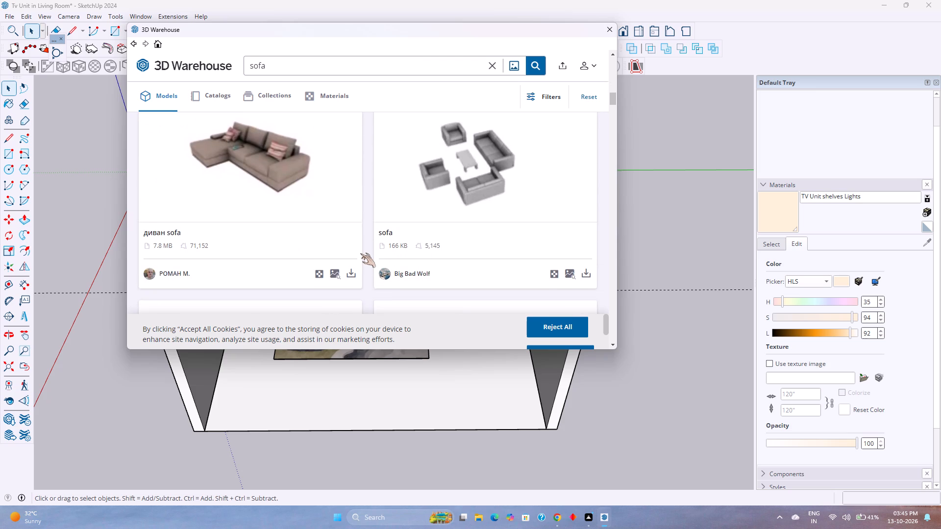
{"action": "scroll", "coordinate": [360, 253], "scroll_direction": "down", "scroll_amount": 2}
Load the brown L-shaped "диван sofa" model directly into the scene and place it beside the rug, near the room's side wall.
{"action": "left_click", "coordinate": [349, 168]}
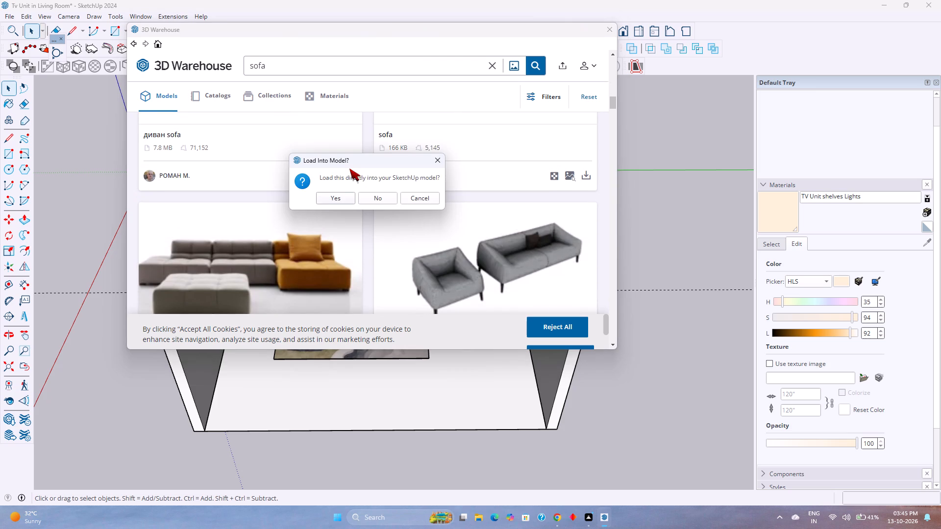
{"action": "left_click", "coordinate": [325, 197]}
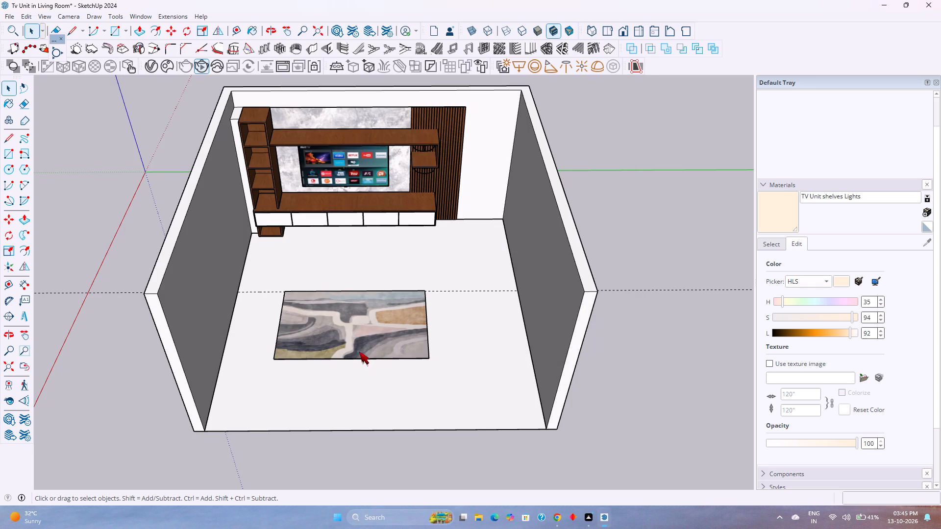
{"action": "left_click", "coordinate": [194, 314]}
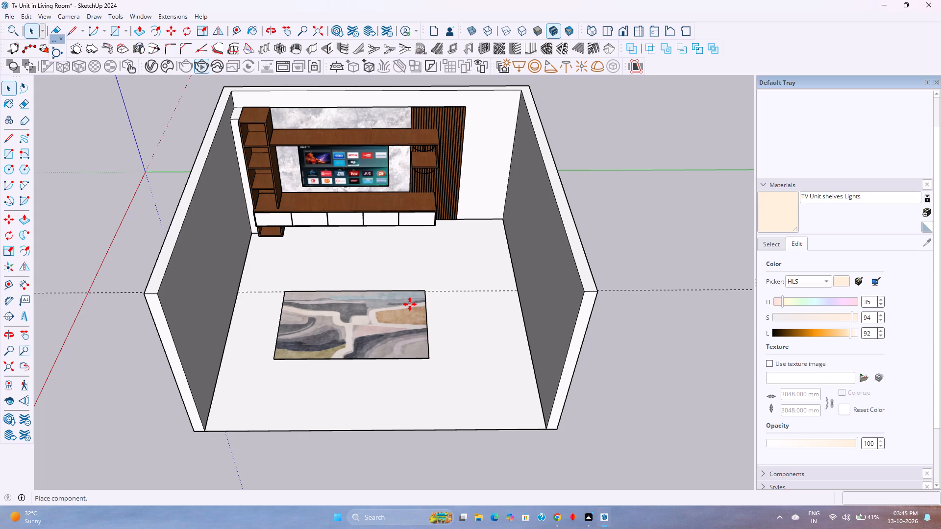
Cut the L-shaped sofa from the model and paste it inside the living room group.
{"action": "scroll", "coordinate": [331, 357], "scroll_direction": "down", "scroll_amount": 4}
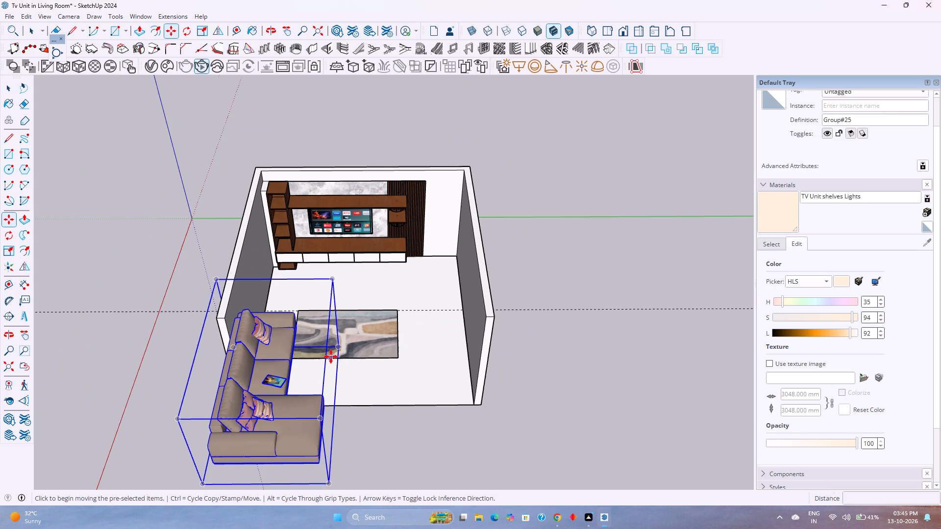
{"action": "key", "text": "space"}
{"action": "double_click", "coordinate": [416, 355]}
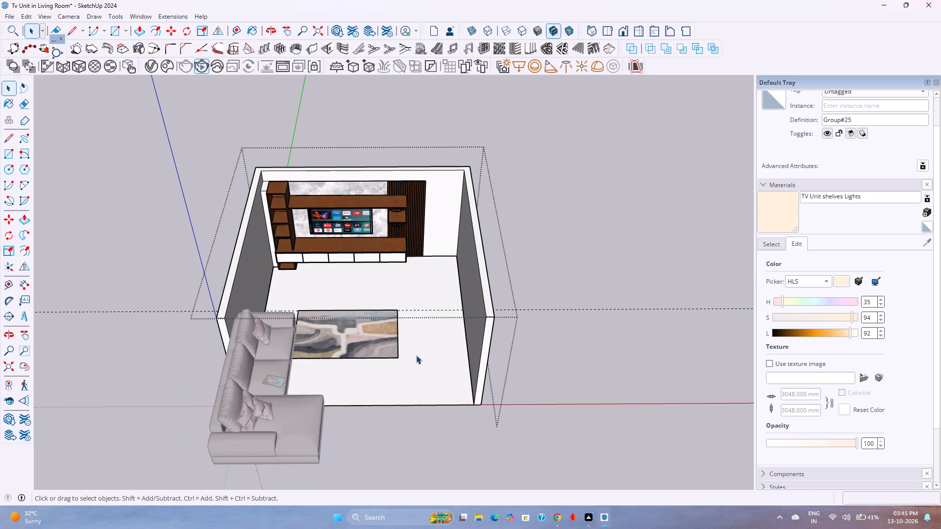
{"action": "left_click", "coordinate": [601, 403]}
{"action": "left_click", "coordinate": [275, 444]}
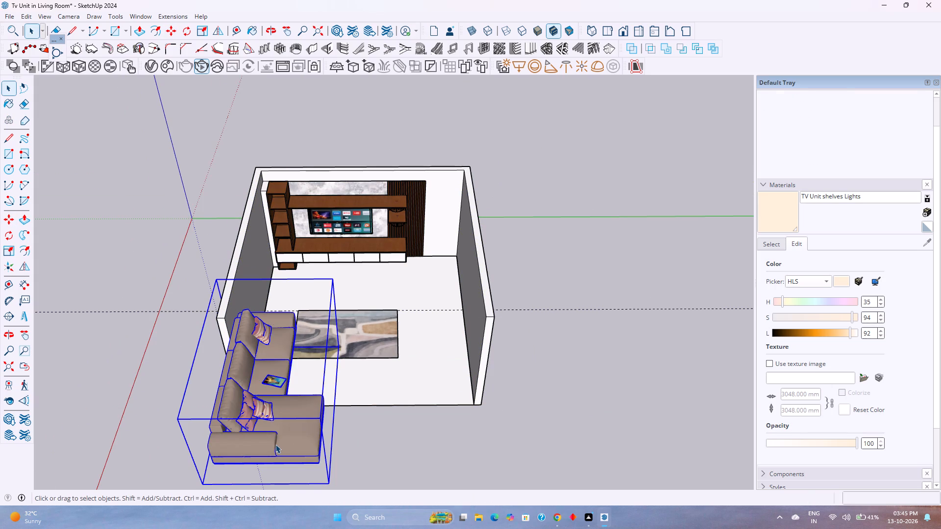
{"action": "key", "text": "ctrl+x"}
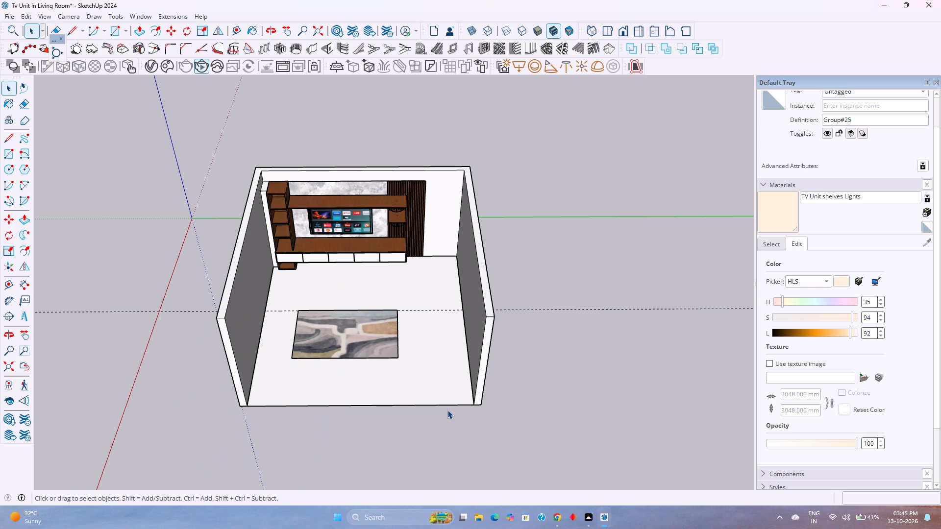
{"action": "double_click", "coordinate": [444, 401]}
{"action": "key", "text": "ctrl+v"}
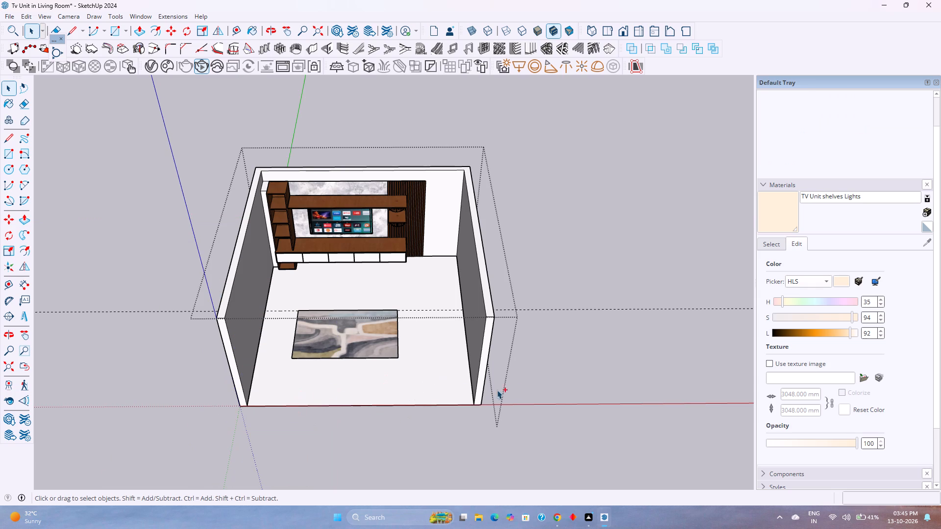
{"action": "left_click", "coordinate": [613, 380]}
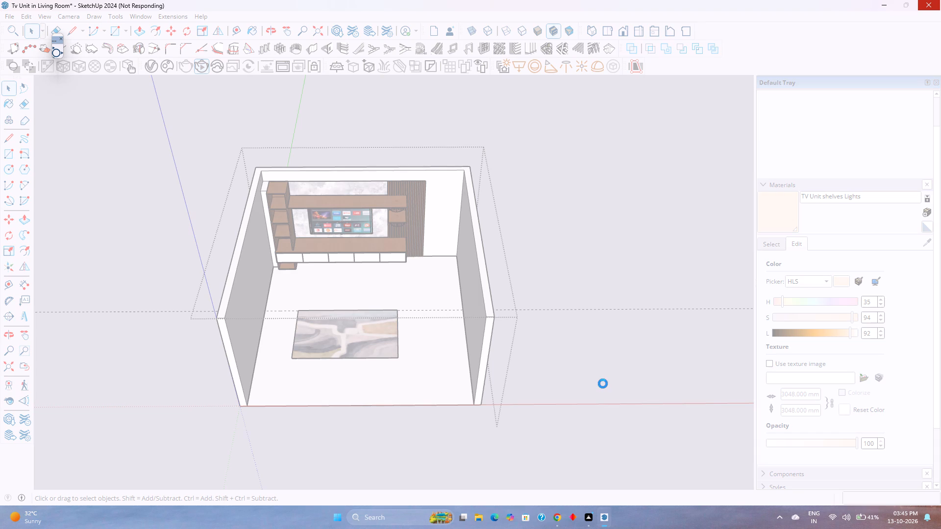
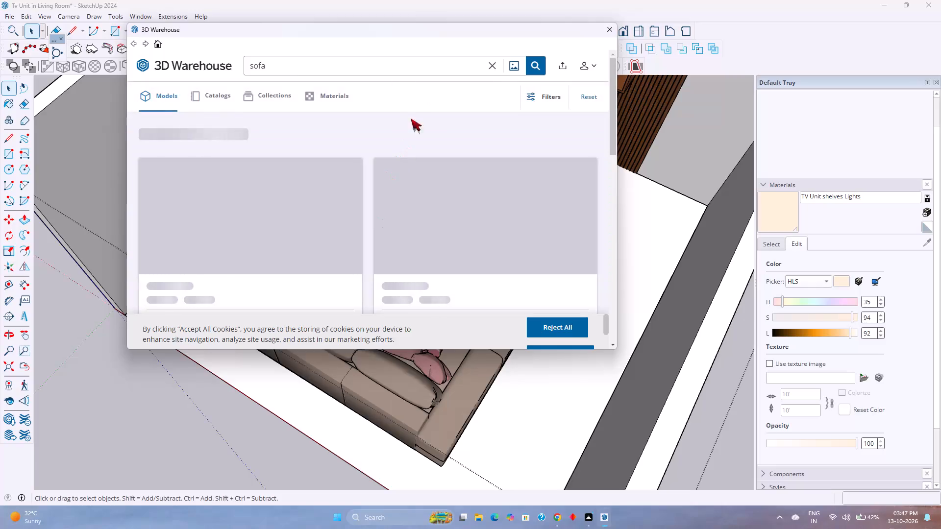
Replace the sofa search in the 3D Warehouse models with "centre table".
{"action": "left_click", "coordinate": [492, 62]}
{"action": "left_click", "coordinate": [453, 70]}
{"action": "type", "text": "cen"}
{"action": "type", "text": "tre"}
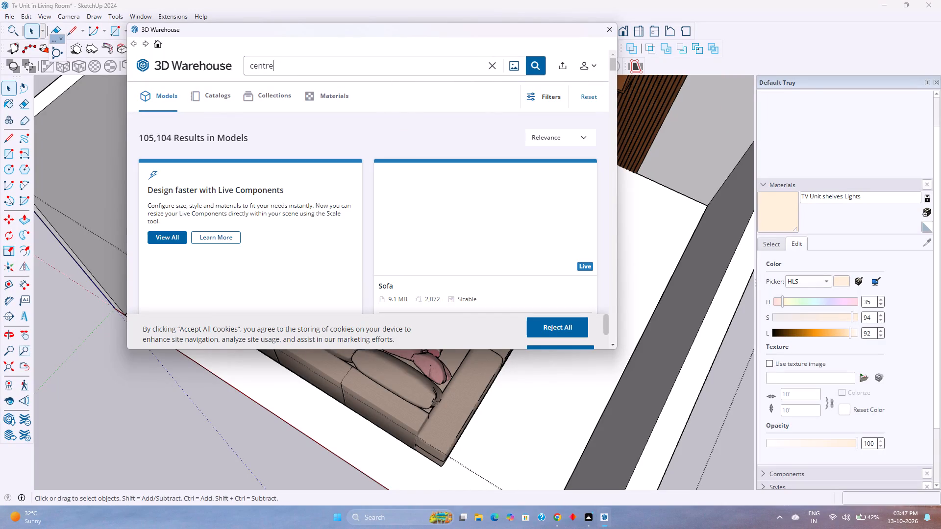
{"action": "key", "text": "space"}
{"action": "type", "text": "table"}
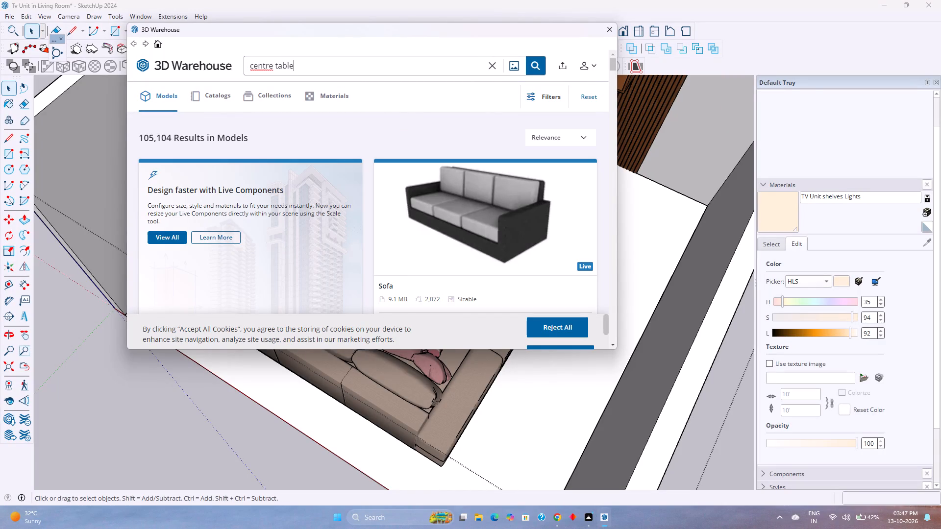
{"action": "key", "text": "Return"}
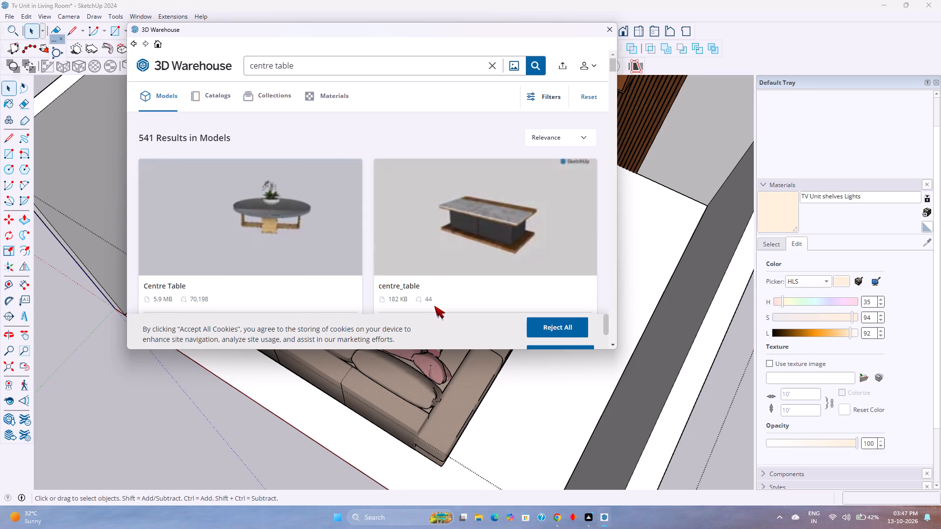
Look through the centre table models in the 3D Warehouse results for one that suits the living room.
{"action": "scroll", "coordinate": [411, 264], "scroll_direction": "down", "scroll_amount": 5}
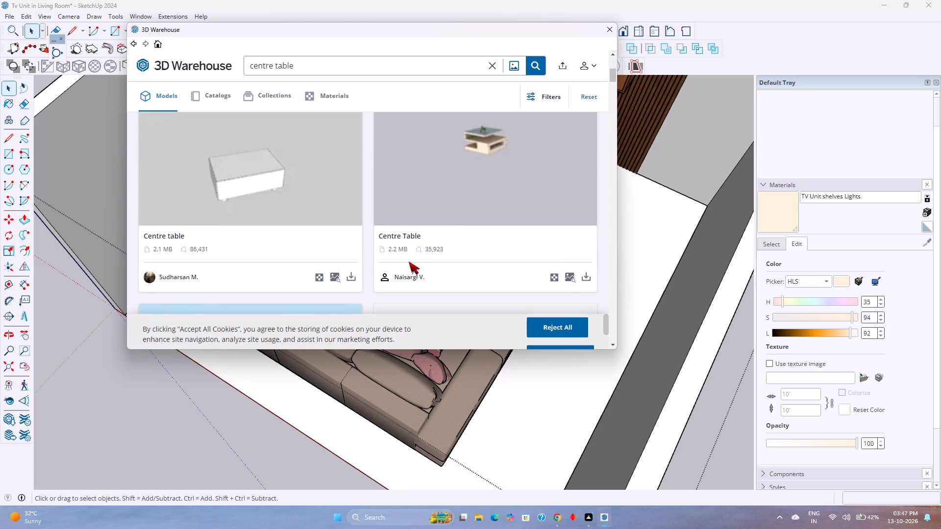
{"action": "scroll", "coordinate": [409, 262], "scroll_direction": "down", "scroll_amount": 7}
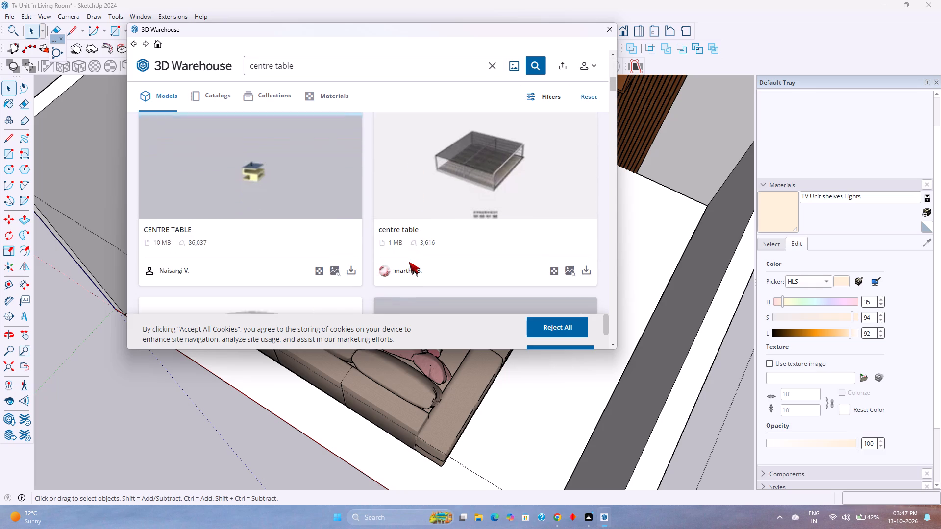
{"action": "scroll", "coordinate": [409, 262], "scroll_direction": "down", "scroll_amount": 5}
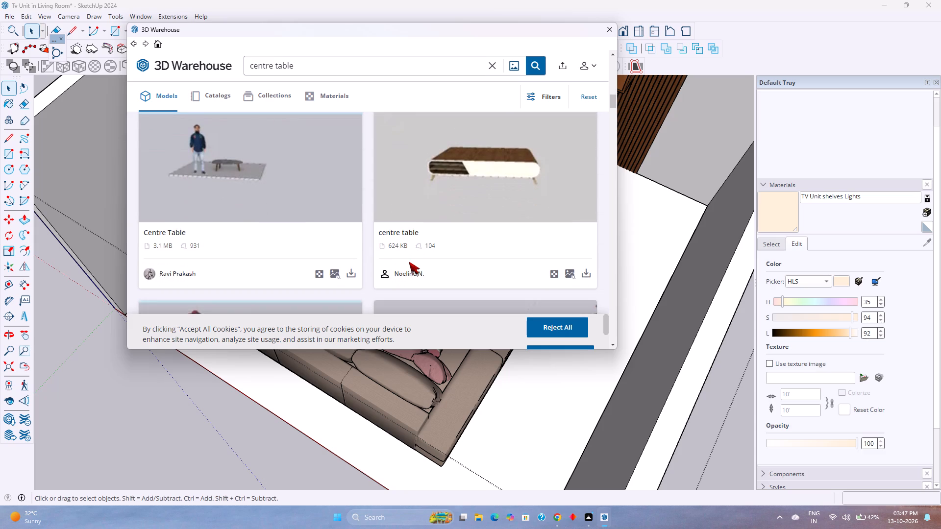
{"action": "scroll", "coordinate": [409, 262], "scroll_direction": "down", "scroll_amount": 2}
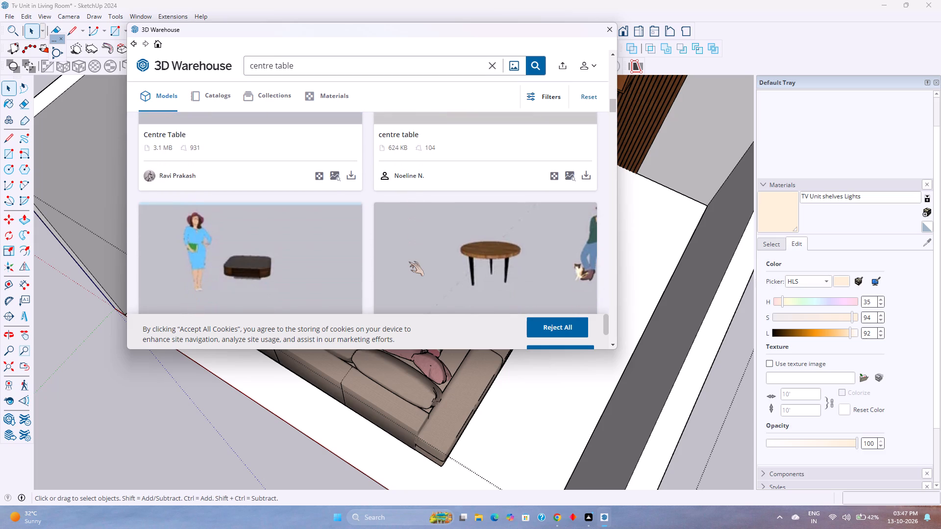
{"action": "scroll", "coordinate": [409, 262], "scroll_direction": "up", "scroll_amount": 3}
{"action": "scroll", "coordinate": [483, 257], "scroll_direction": "down", "scroll_amount": 4}
{"action": "scroll", "coordinate": [483, 257], "scroll_direction": "up", "scroll_amount": 2}
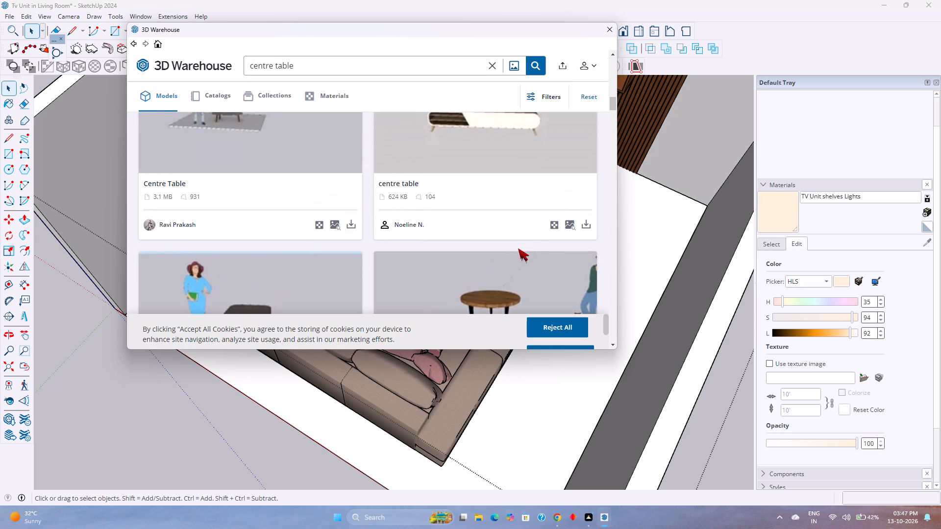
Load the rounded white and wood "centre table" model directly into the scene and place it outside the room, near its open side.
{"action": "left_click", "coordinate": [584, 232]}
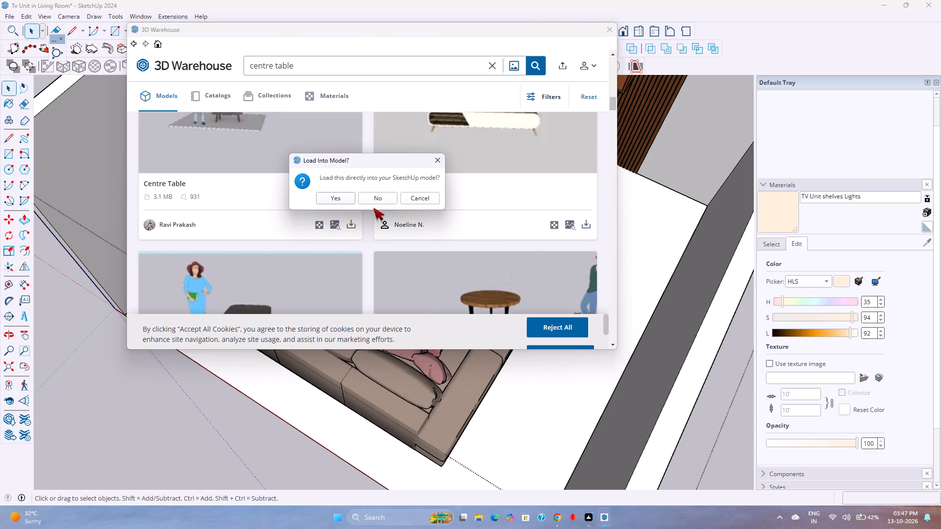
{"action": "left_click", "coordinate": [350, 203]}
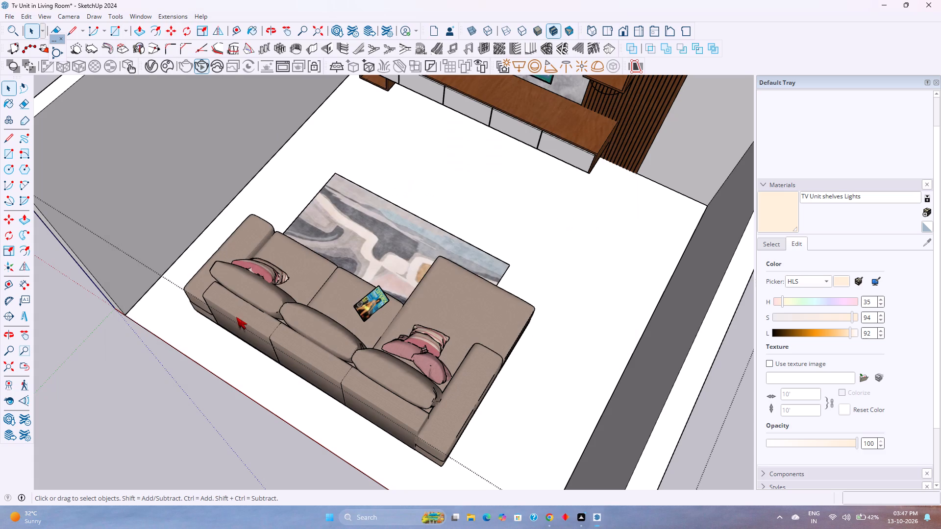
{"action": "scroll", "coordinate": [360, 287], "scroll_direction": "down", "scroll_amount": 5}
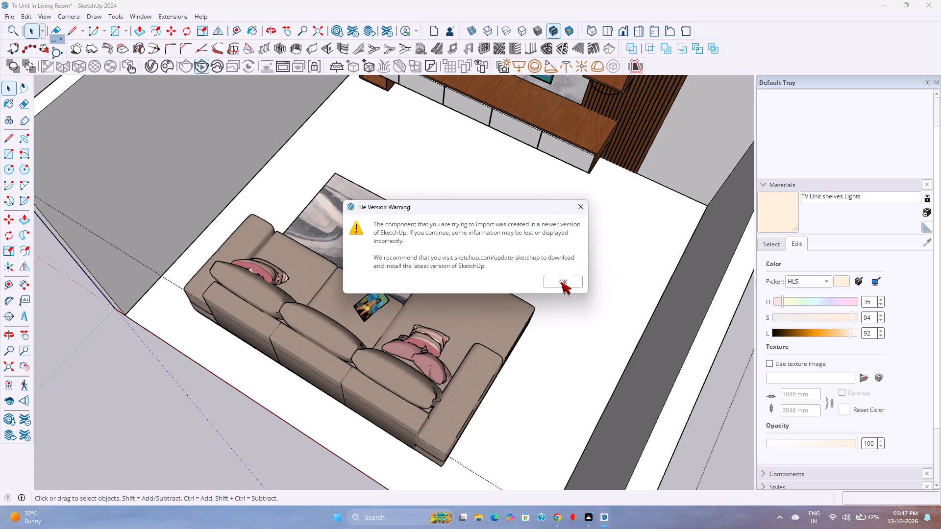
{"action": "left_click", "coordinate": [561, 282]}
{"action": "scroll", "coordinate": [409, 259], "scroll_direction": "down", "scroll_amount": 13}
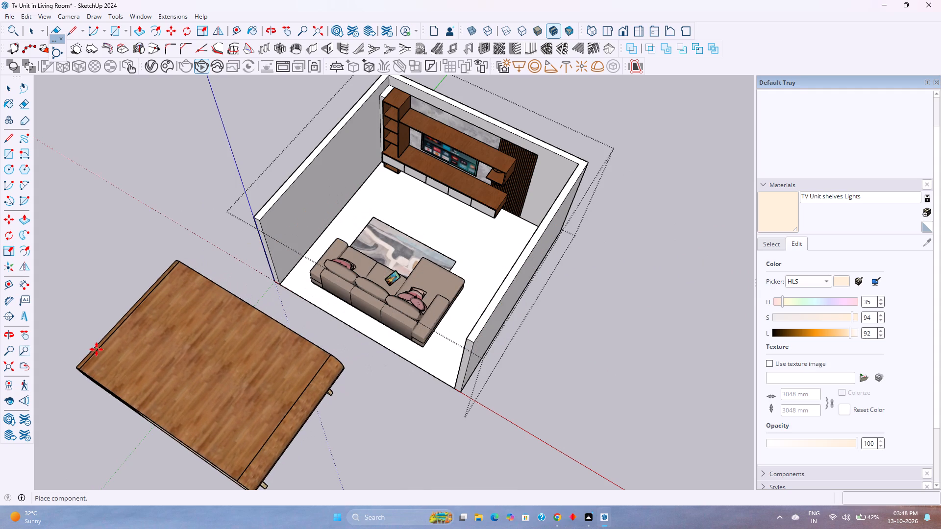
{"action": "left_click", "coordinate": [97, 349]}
Examine the imported white and wood centre table from its front and ends, comparing its size with the room.
{"action": "middle_click_drag", "start_coordinate": [149, 356], "coordinate": [288, 258]}
{"action": "middle_click_drag", "start_coordinate": [335, 224], "coordinate": [343, 219]}
{"action": "scroll", "coordinate": [367, 208], "scroll_direction": "down", "scroll_amount": 5}
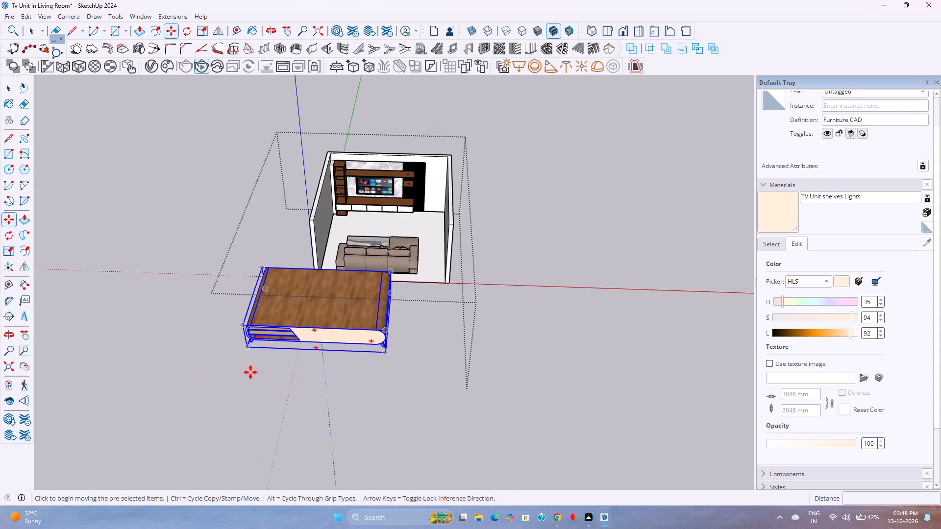
{"action": "scroll", "coordinate": [247, 373], "scroll_direction": "up", "scroll_amount": 12}
{"action": "middle_click_drag", "start_coordinate": [285, 319], "coordinate": [389, 228]}
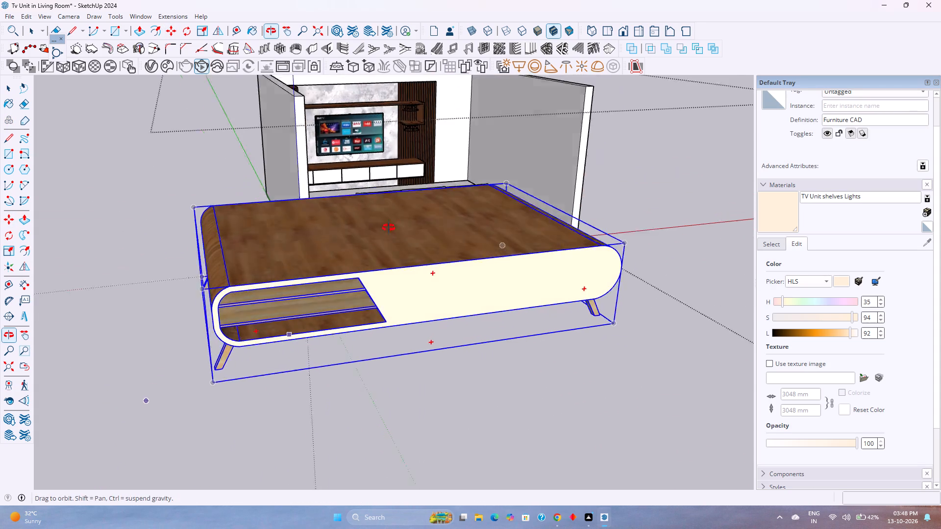
{"action": "middle_click_drag", "start_coordinate": [389, 228], "coordinate": [389, 227]}
{"action": "scroll", "coordinate": [360, 310], "scroll_direction": "up", "scroll_amount": 1}
{"action": "middle_click_drag", "start_coordinate": [314, 323], "coordinate": [353, 228]}
{"action": "scroll", "coordinate": [272, 374], "scroll_direction": "up", "scroll_amount": 3}
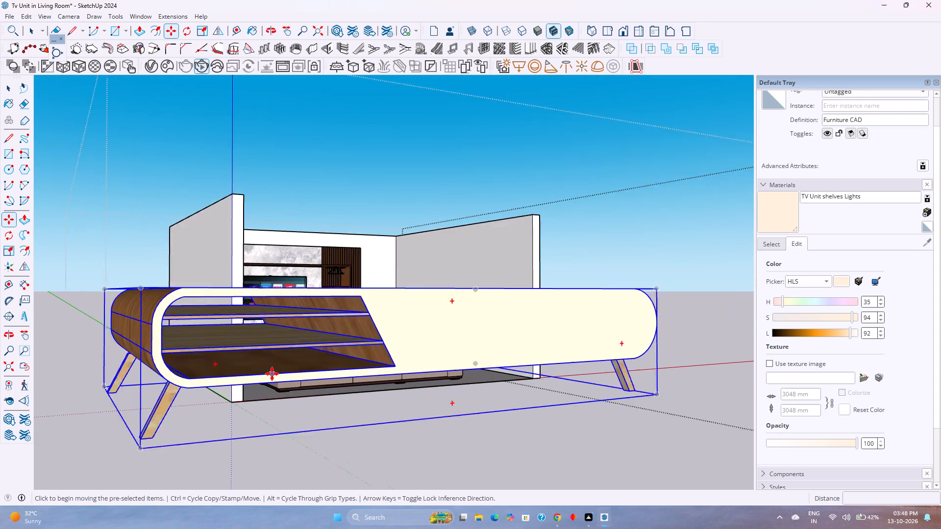
{"action": "middle_click_drag", "start_coordinate": [272, 374], "coordinate": [429, 365]}
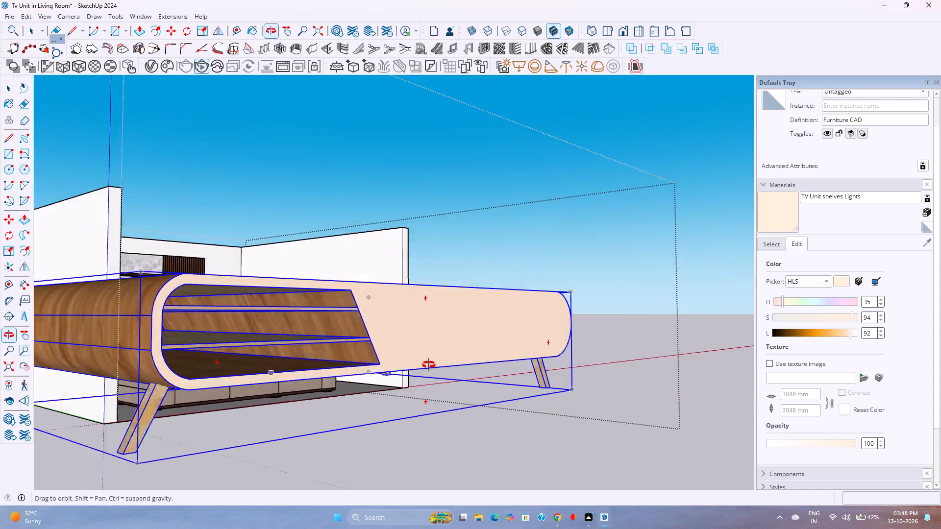
{"action": "middle_click_drag", "start_coordinate": [429, 365], "coordinate": [586, 363]}
{"action": "scroll", "coordinate": [310, 370], "scroll_direction": "down", "scroll_amount": 9}
{"action": "middle_click_drag", "start_coordinate": [192, 383], "coordinate": [352, 383]}
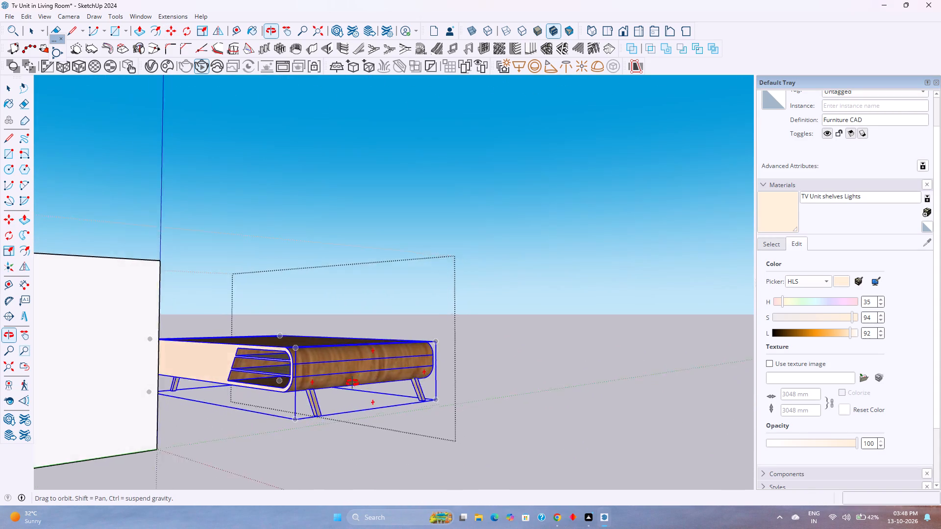
{"action": "middle_click_drag", "start_coordinate": [352, 383], "coordinate": [0, 400]}
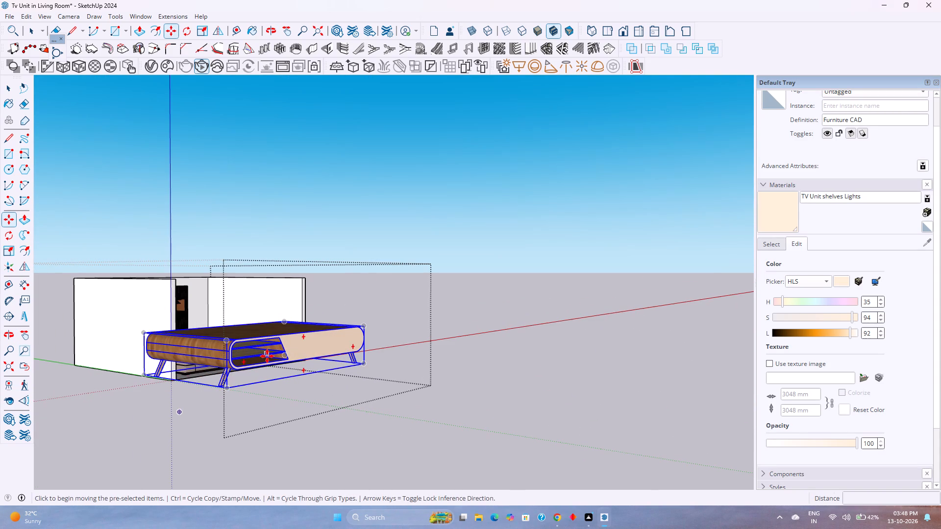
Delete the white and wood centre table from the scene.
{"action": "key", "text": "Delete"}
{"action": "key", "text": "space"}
Reopen the 3D Warehouse and look through the first "centre table" results again for a more suitable model.
{"action": "scroll", "coordinate": [267, 355], "scroll_direction": "down", "scroll_amount": 2}
{"action": "middle_click_drag", "start_coordinate": [268, 355], "coordinate": [347, 410], "text": "shift"}
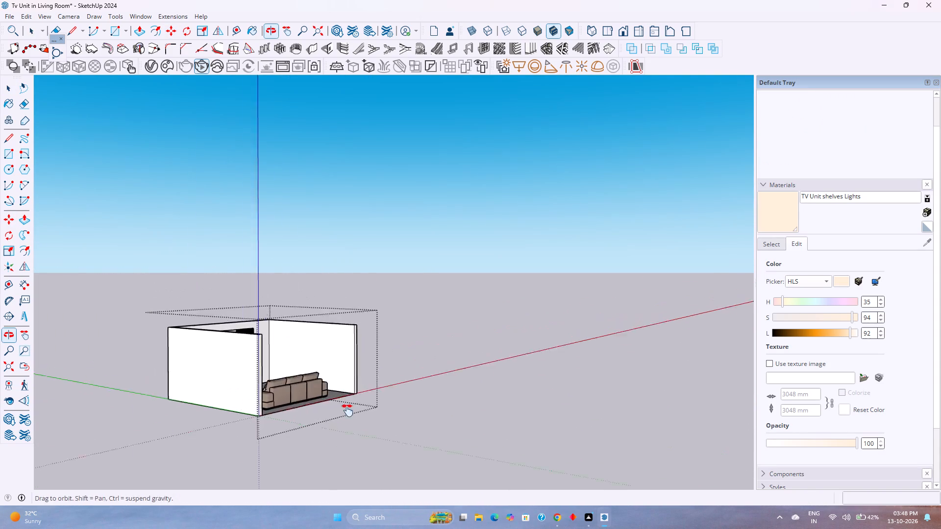
{"action": "middle_click_drag", "start_coordinate": [347, 410], "coordinate": [356, 420], "text": "shift"}
{"action": "middle_click_drag", "start_coordinate": [361, 424], "coordinate": [134, 450]}
{"action": "scroll", "coordinate": [359, 367], "scroll_direction": "up", "scroll_amount": 6}
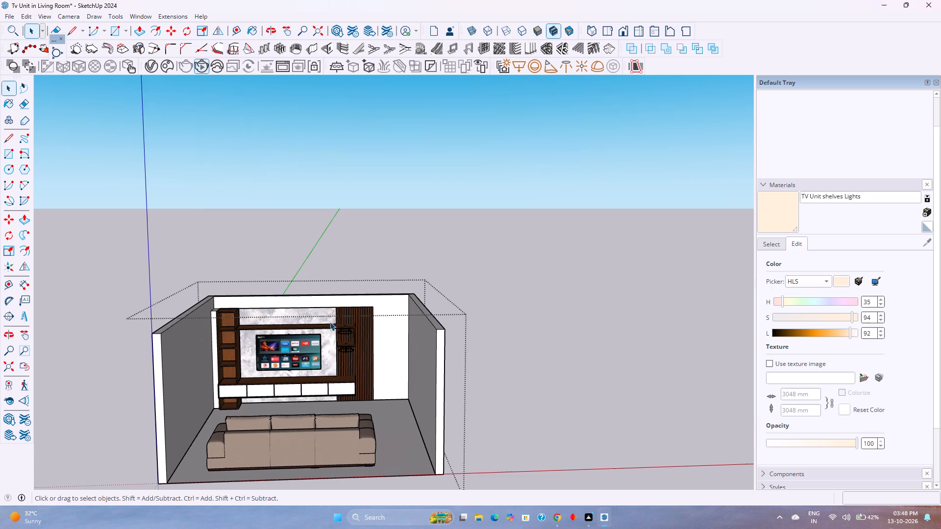
{"action": "left_click", "coordinate": [151, 16]}
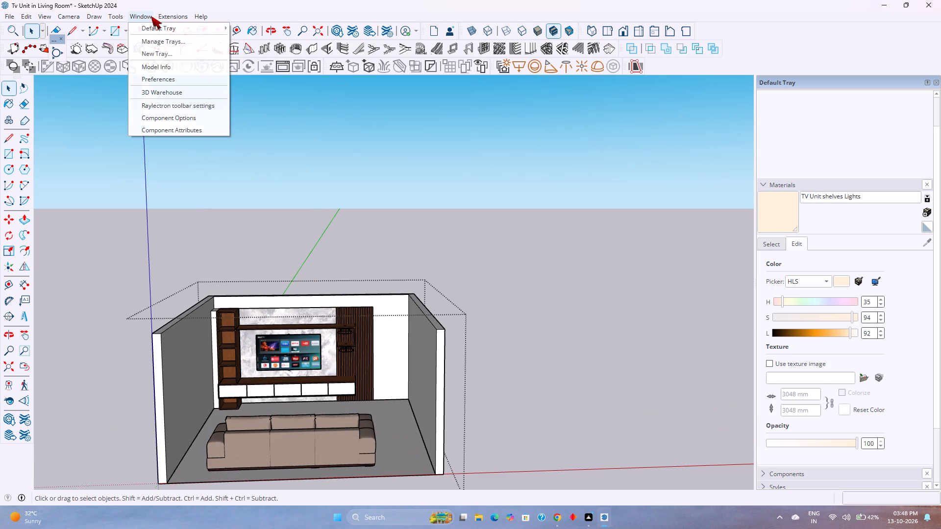
{"action": "left_click", "coordinate": [171, 92]}
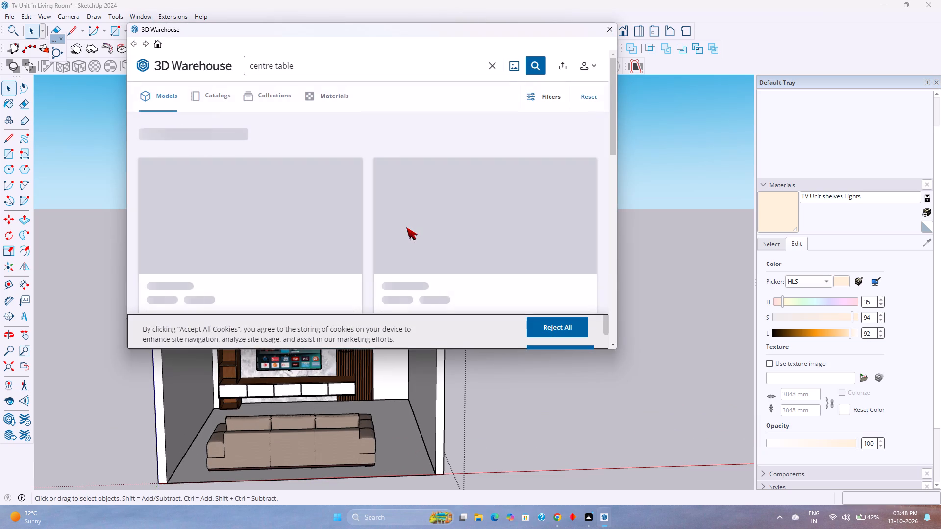
{"action": "scroll", "coordinate": [420, 246], "scroll_direction": "up", "scroll_amount": 3}
{"action": "scroll", "coordinate": [420, 246], "scroll_direction": "down", "scroll_amount": 2}
{"action": "scroll", "coordinate": [420, 246], "scroll_direction": "up", "scroll_amount": 1}
{"action": "scroll", "coordinate": [420, 246], "scroll_direction": "down", "scroll_amount": 1}
{"action": "scroll", "coordinate": [420, 246], "scroll_direction": "up", "scroll_amount": 5}
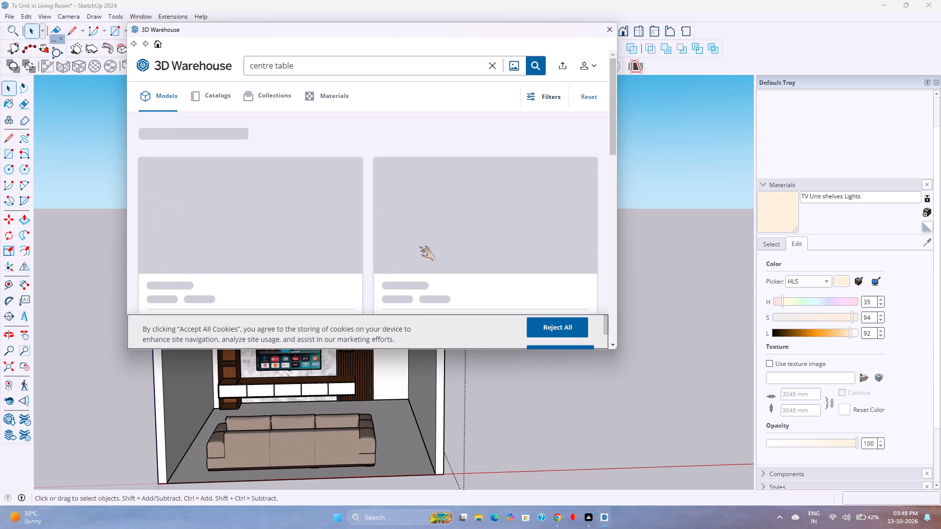
{"action": "scroll", "coordinate": [420, 246], "scroll_direction": "up", "scroll_amount": 3}
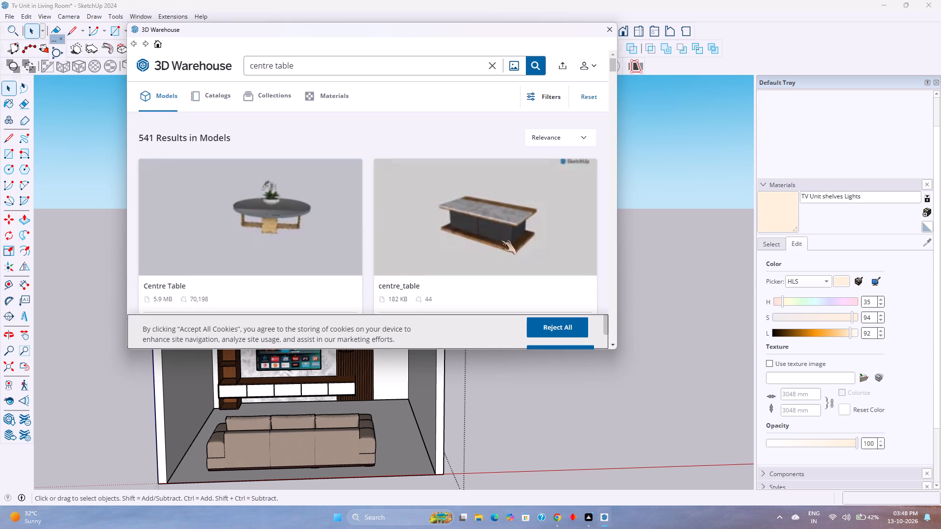
{"action": "scroll", "coordinate": [501, 240], "scroll_direction": "down", "scroll_amount": 3}
{"action": "scroll", "coordinate": [501, 240], "scroll_direction": "up", "scroll_amount": 2}
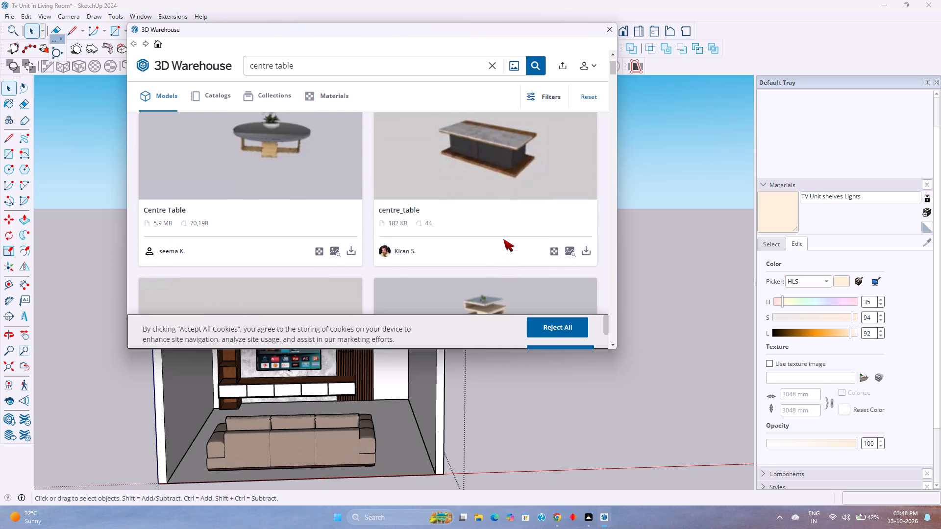
{"action": "scroll", "coordinate": [503, 239], "scroll_direction": "up", "scroll_amount": 1}
{"action": "scroll", "coordinate": [503, 239], "scroll_direction": "down", "scroll_amount": 4}
{"action": "scroll", "coordinate": [419, 235], "scroll_direction": "down", "scroll_amount": 4}
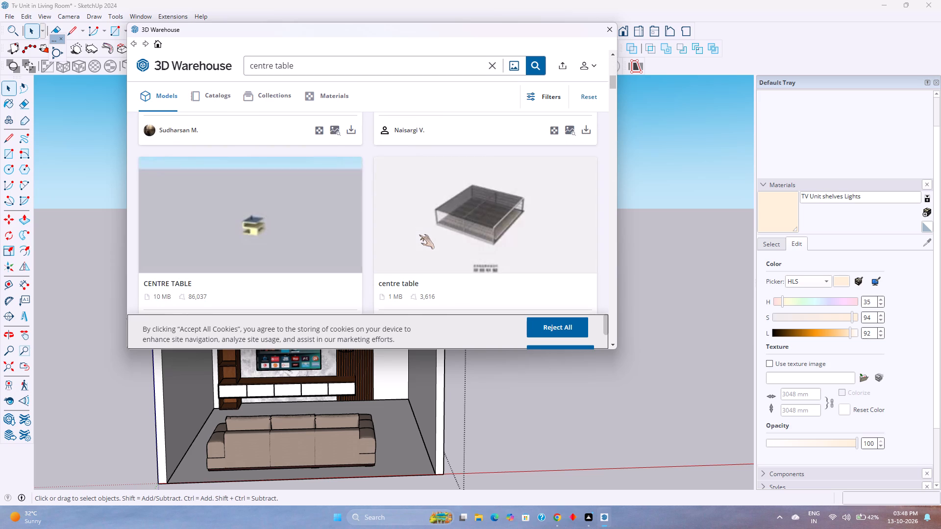
{"action": "scroll", "coordinate": [419, 235], "scroll_direction": "up", "scroll_amount": 9}
{"action": "scroll", "coordinate": [385, 250], "scroll_direction": "down", "scroll_amount": 4}
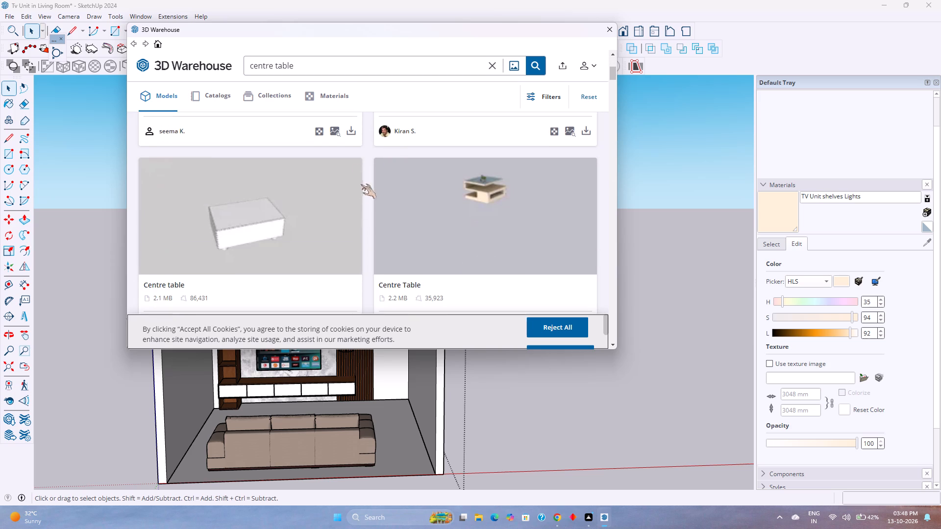
{"action": "scroll", "coordinate": [435, 216], "scroll_direction": "up", "scroll_amount": 5}
{"action": "scroll", "coordinate": [452, 220], "scroll_direction": "down", "scroll_amount": 3}
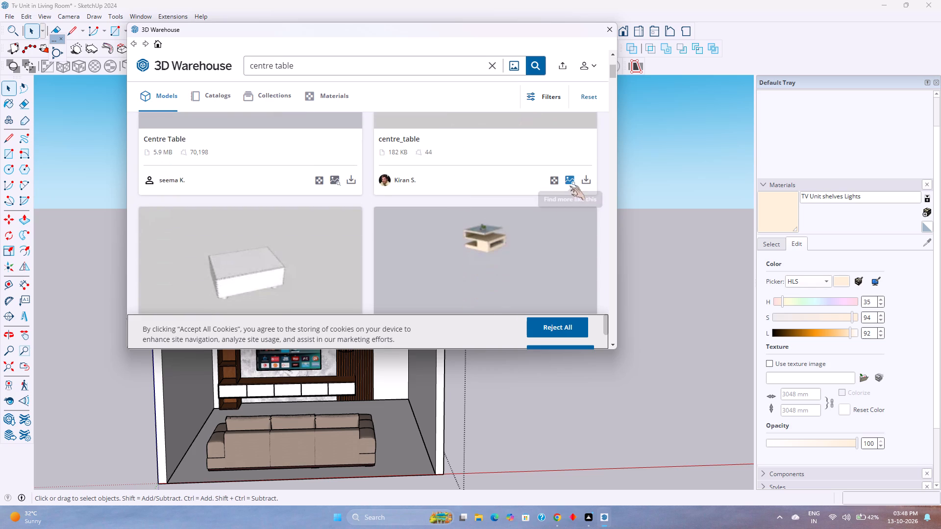
Load the marble-topped "centre_table" model directly into the scene and place it on the rug in front of the L-shaped sofa.
{"action": "left_click", "coordinate": [588, 177]}
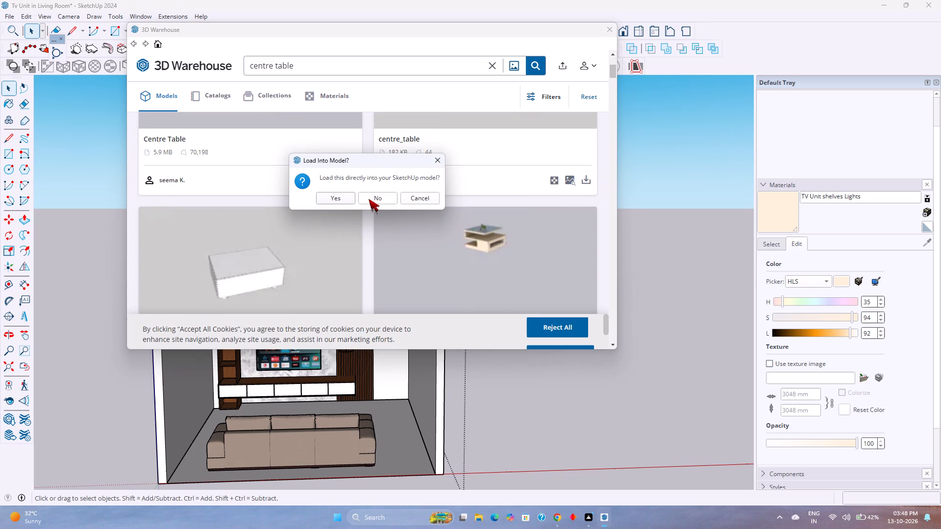
{"action": "left_click", "coordinate": [347, 197]}
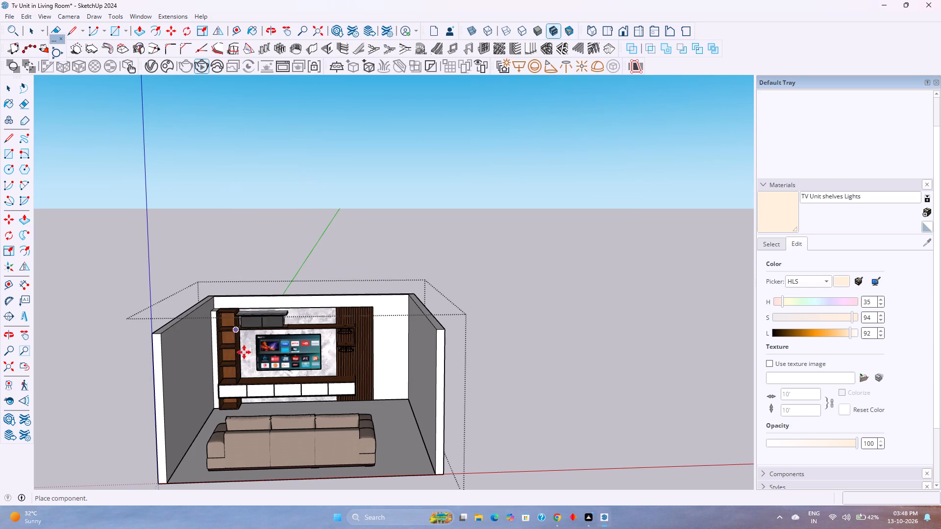
{"action": "middle_click_drag", "start_coordinate": [286, 376], "coordinate": [260, 465]}
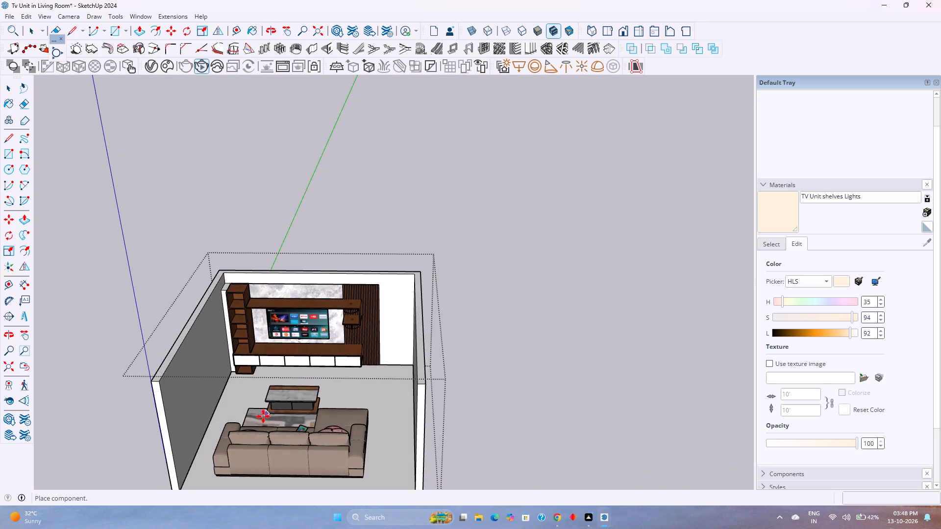
{"action": "scroll", "coordinate": [262, 419], "scroll_direction": "up", "scroll_amount": 5}
{"action": "middle_click_drag", "start_coordinate": [262, 419], "coordinate": [256, 485]}
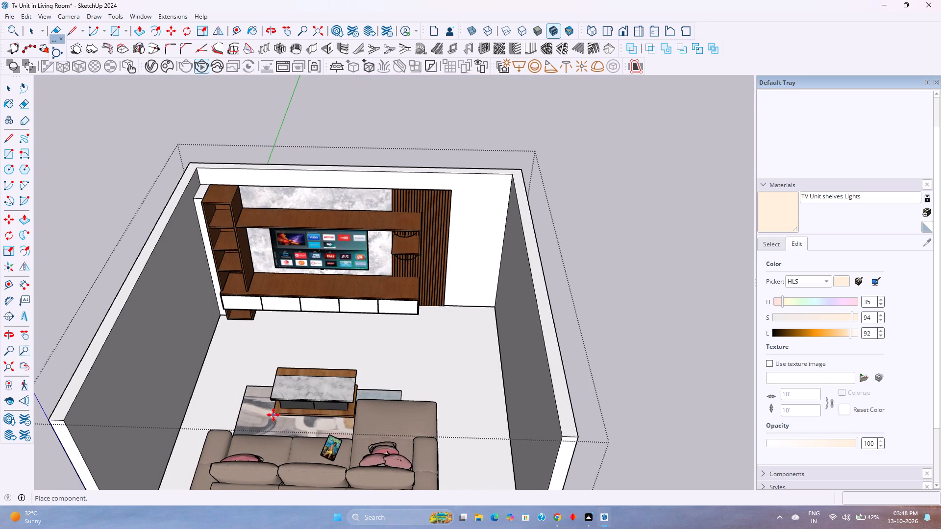
{"action": "left_click", "coordinate": [270, 416]}
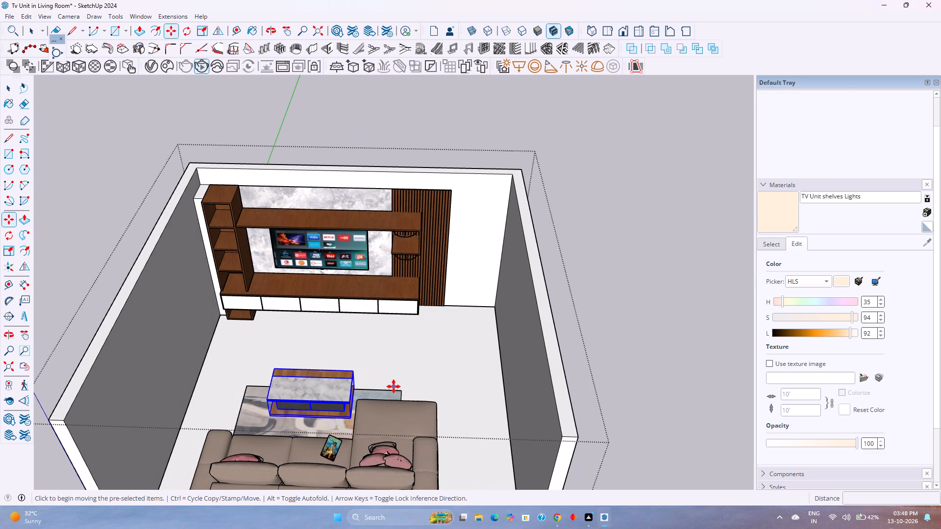
Examine the marble-topped centre table from several angles, checking its placement relative to the rug, the sofa's chaise and the TV unit.
{"action": "middle_click_drag", "start_coordinate": [394, 386], "coordinate": [109, 424]}
{"action": "middle_click", "coordinate": [109, 423]}
{"action": "scroll", "coordinate": [457, 320], "scroll_direction": "up", "scroll_amount": 3}
{"action": "scroll", "coordinate": [303, 298], "scroll_direction": "up", "scroll_amount": 11}
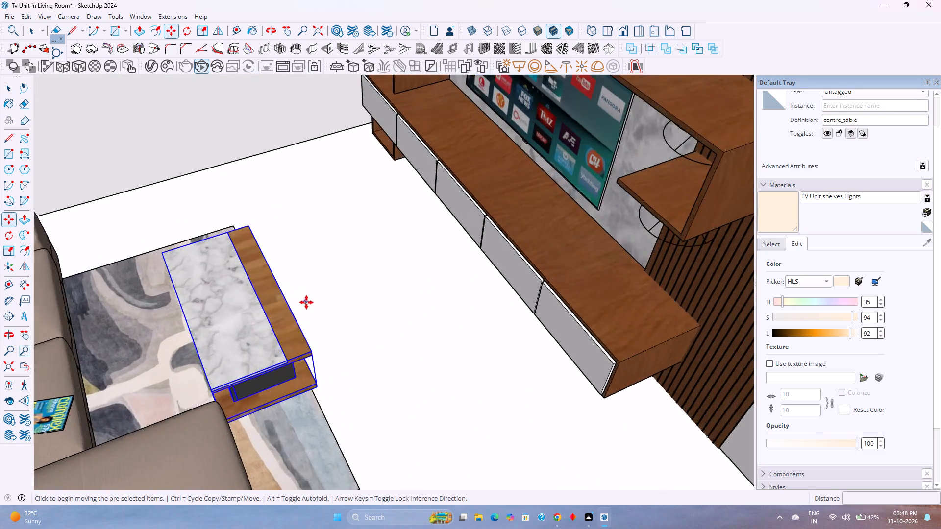
{"action": "scroll", "coordinate": [306, 302], "scroll_direction": "up", "scroll_amount": 4}
{"action": "middle_click_drag", "start_coordinate": [312, 350], "coordinate": [329, 319]}
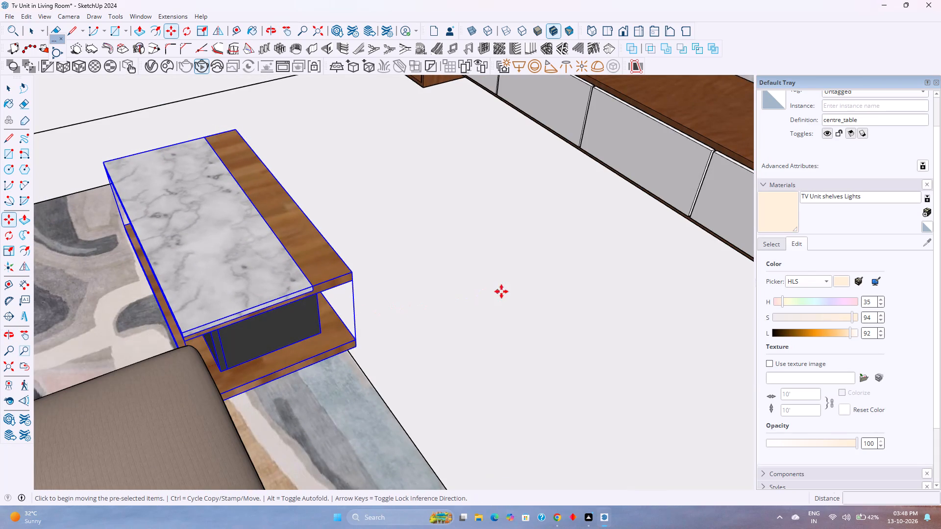
{"action": "scroll", "coordinate": [262, 304], "scroll_direction": "down", "scroll_amount": 3}
{"action": "middle_click_drag", "start_coordinate": [257, 306], "coordinate": [428, 258]}
{"action": "middle_click", "coordinate": [428, 258]}
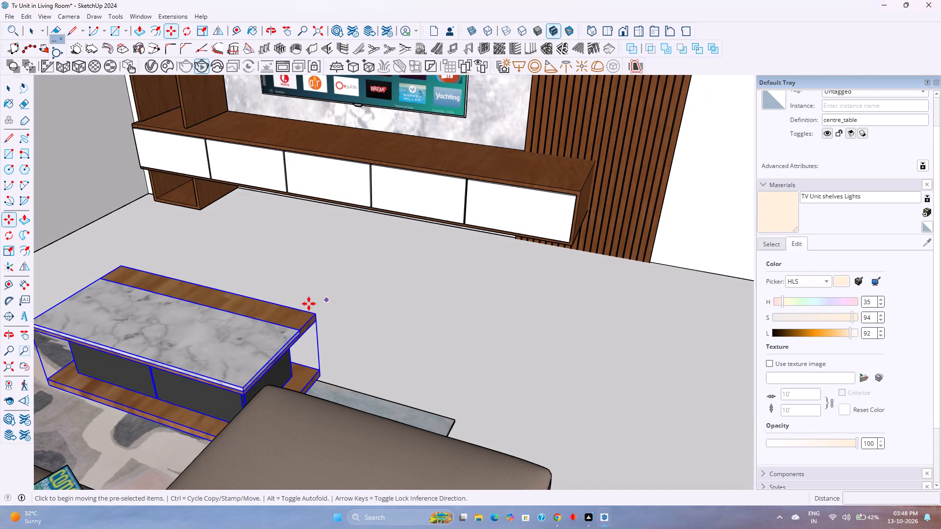
{"action": "scroll", "coordinate": [304, 306], "scroll_direction": "down", "scroll_amount": 1}
{"action": "middle_click_drag", "start_coordinate": [229, 353], "coordinate": [154, 370]}
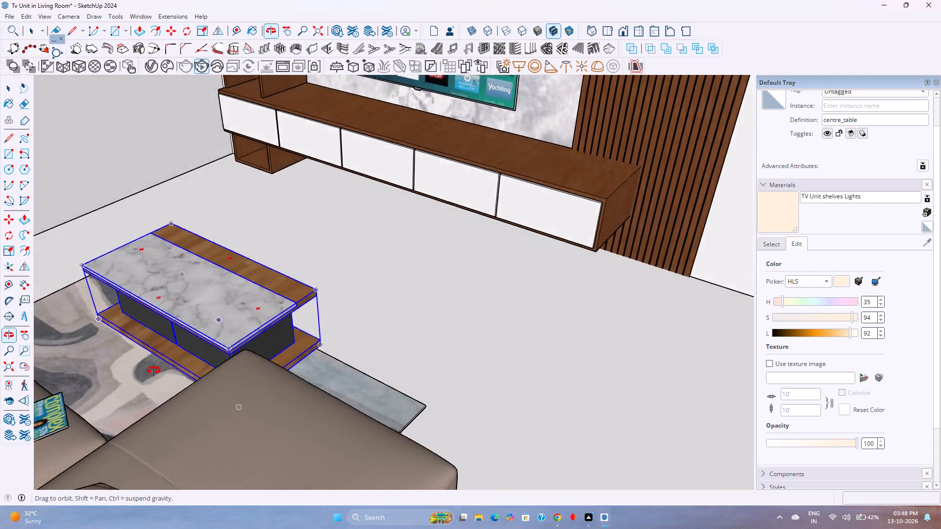
{"action": "middle_click_drag", "start_coordinate": [154, 370], "coordinate": [377, 365]}
{"action": "middle_click", "coordinate": [378, 365]}
{"action": "scroll", "coordinate": [378, 365], "scroll_direction": "down", "scroll_amount": 3}
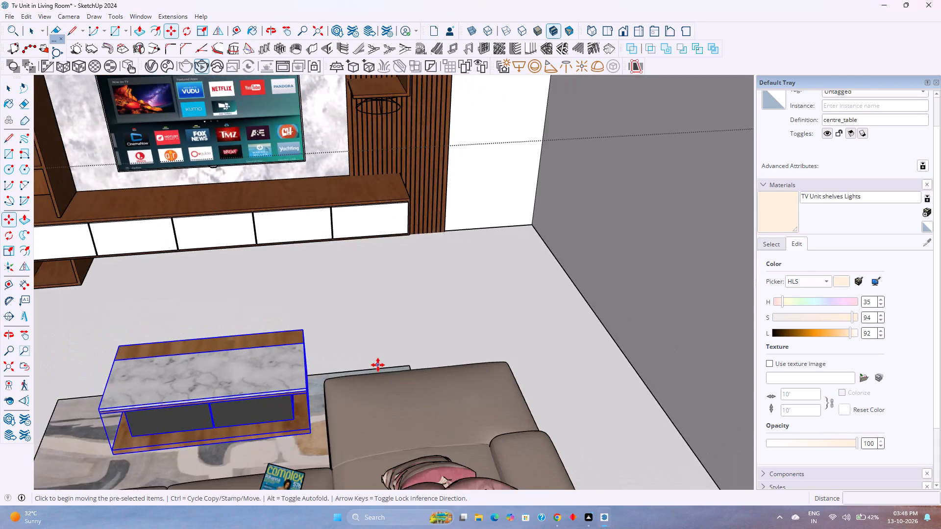
{"action": "scroll", "coordinate": [373, 365], "scroll_direction": "down", "scroll_amount": 7}
Move the centre table about 1' along the rug, away from the sofa's chaise.
{"action": "middle_click_drag", "start_coordinate": [349, 347], "coordinate": [354, 430]}
{"action": "middle_click", "coordinate": [354, 430]}
{"action": "middle_click_drag", "start_coordinate": [340, 409], "coordinate": [338, 397], "text": "shift"}
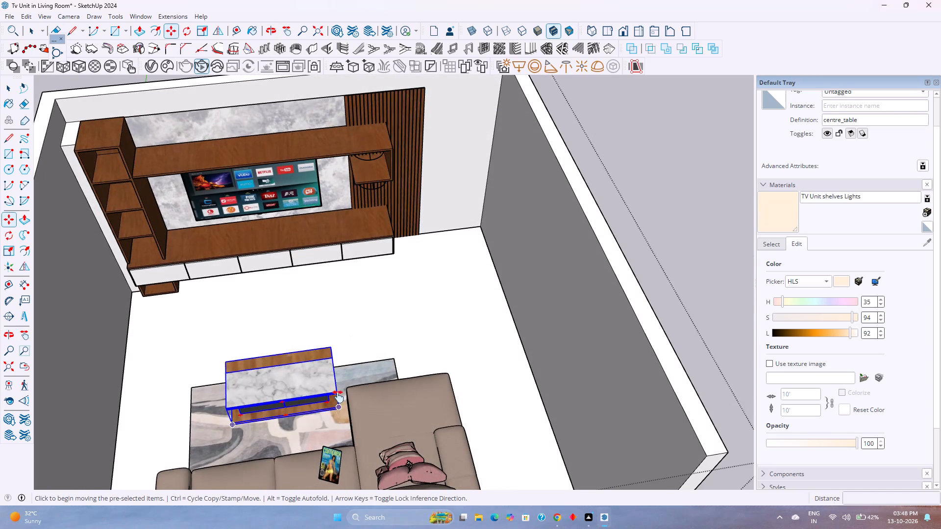
{"action": "middle_click_drag", "start_coordinate": [338, 397], "coordinate": [357, 346], "text": "shift"}
{"action": "scroll", "coordinate": [358, 343], "scroll_direction": "down", "scroll_amount": 1, "text": "shift"}
{"action": "middle_click_drag", "start_coordinate": [358, 340], "coordinate": [376, 396]}
{"action": "scroll", "coordinate": [343, 324], "scroll_direction": "up", "scroll_amount": 7}
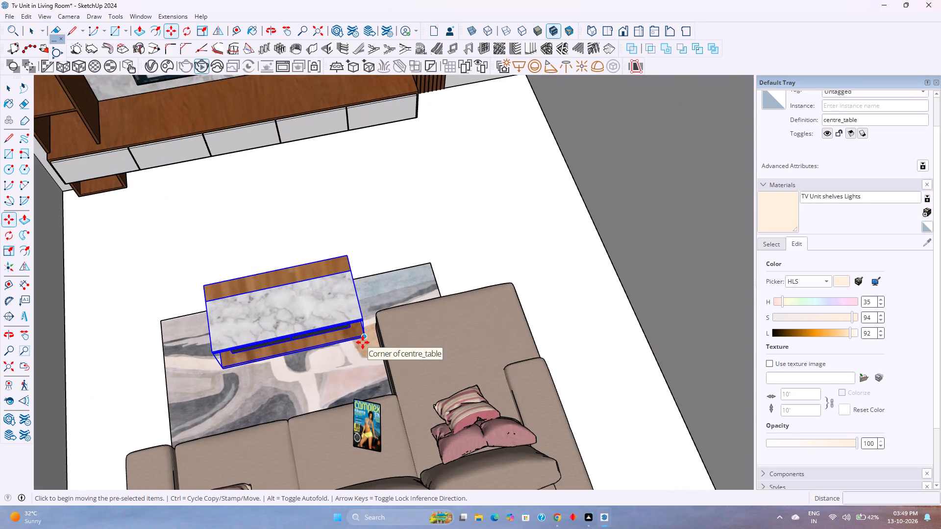
{"action": "left_click", "coordinate": [363, 342]}
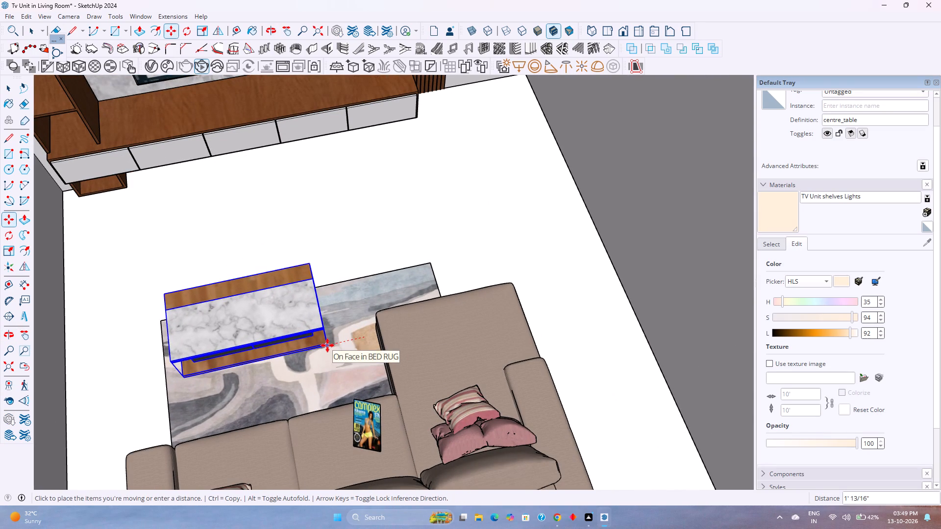
{"action": "left_click", "coordinate": [327, 345]}
{"action": "key", "text": "space"}
{"action": "key", "text": "Escape"}
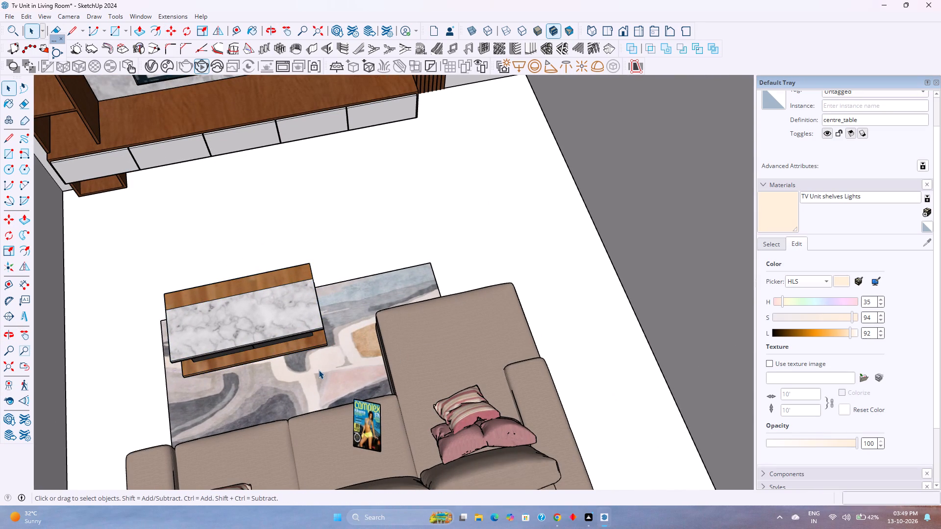
Scale the rug lengthwise from its end near the sofa's armrest, extending it to about the armrest's outer side.
{"action": "left_click", "coordinate": [319, 370]}
{"action": "triple_click", "coordinate": [319, 370]}
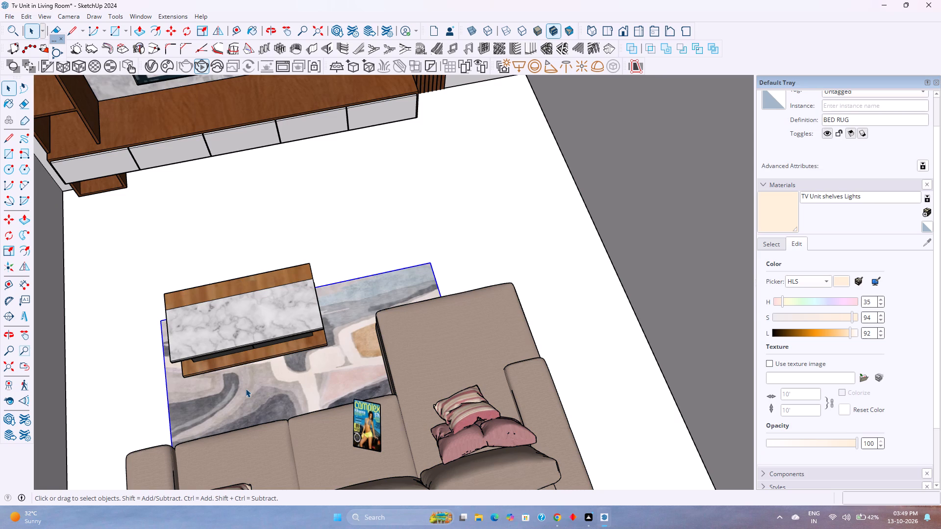
{"action": "scroll", "coordinate": [245, 385], "scroll_direction": "down", "scroll_amount": 3}
{"action": "middle_click_drag", "start_coordinate": [253, 385], "coordinate": [354, 292], "text": "shift"}
{"action": "scroll", "coordinate": [361, 290], "scroll_direction": "down", "scroll_amount": 1}
{"action": "middle_click_drag", "start_coordinate": [361, 290], "coordinate": [369, 309]}
{"action": "middle_click", "coordinate": [369, 309]}
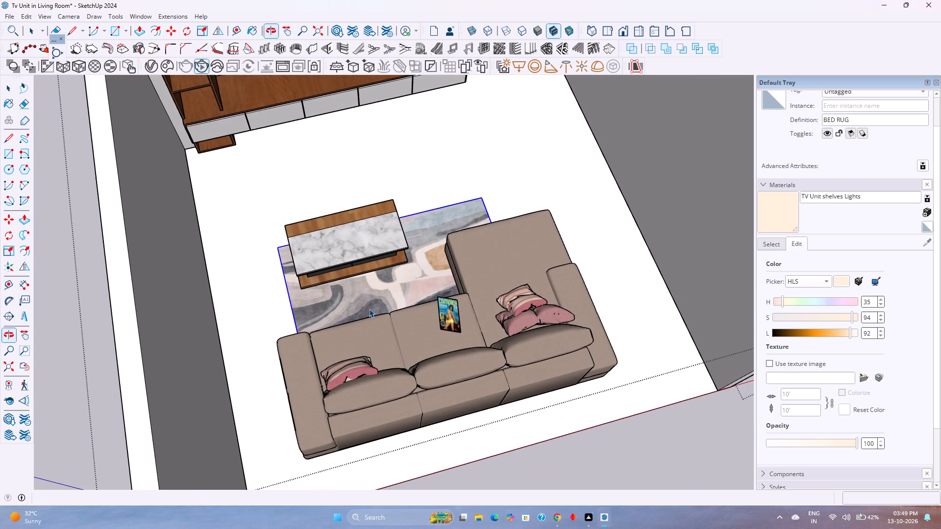
{"action": "key", "text": "s"}
{"action": "scroll", "coordinate": [288, 313], "scroll_direction": "up", "scroll_amount": 8}
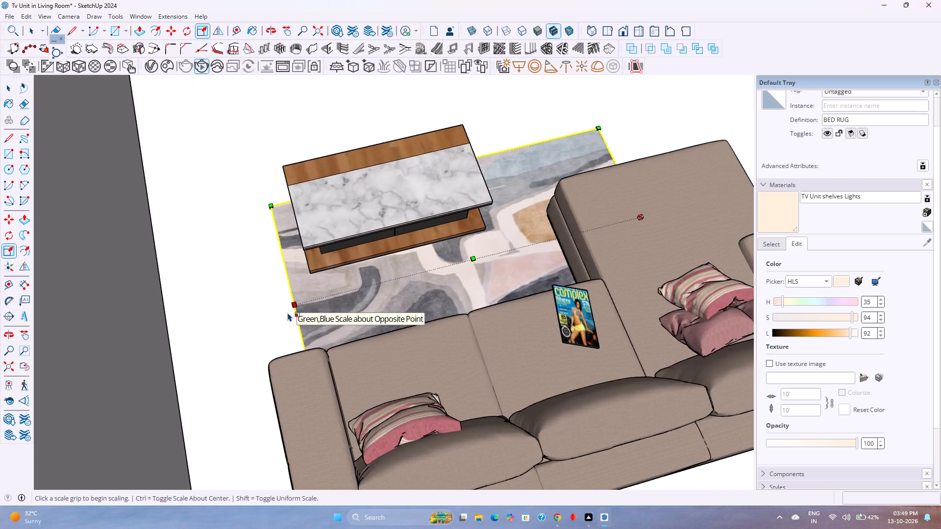
{"action": "scroll", "coordinate": [288, 313], "scroll_direction": "up", "scroll_amount": 10}
{"action": "middle_click_drag", "start_coordinate": [292, 309], "coordinate": [340, 280]}
{"action": "scroll", "coordinate": [306, 322], "scroll_direction": "up", "scroll_amount": 5}
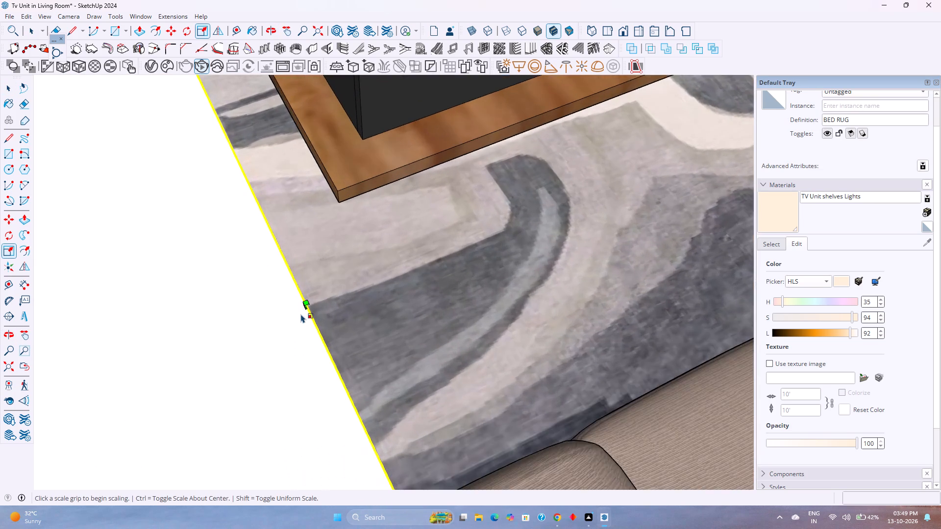
{"action": "scroll", "coordinate": [301, 314], "scroll_direction": "up", "scroll_amount": 11}
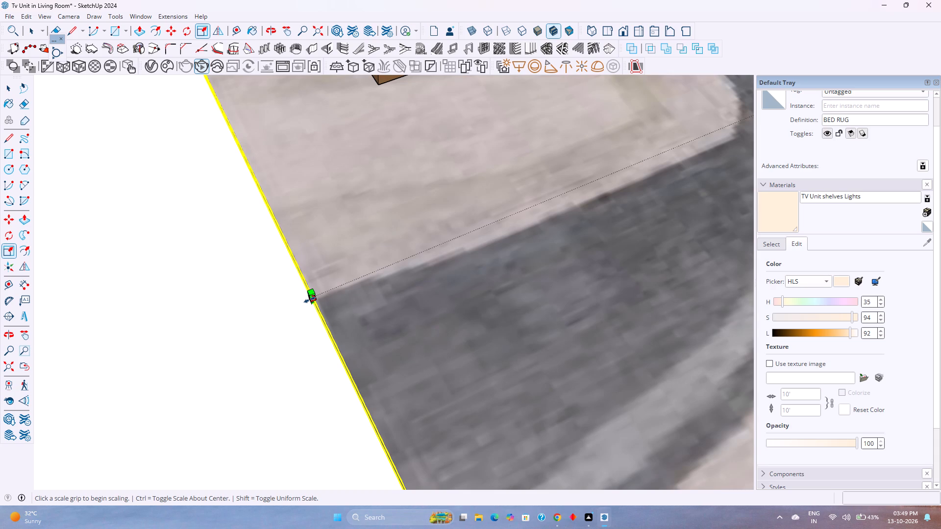
{"action": "scroll", "coordinate": [310, 300], "scroll_direction": "up", "scroll_amount": 12}
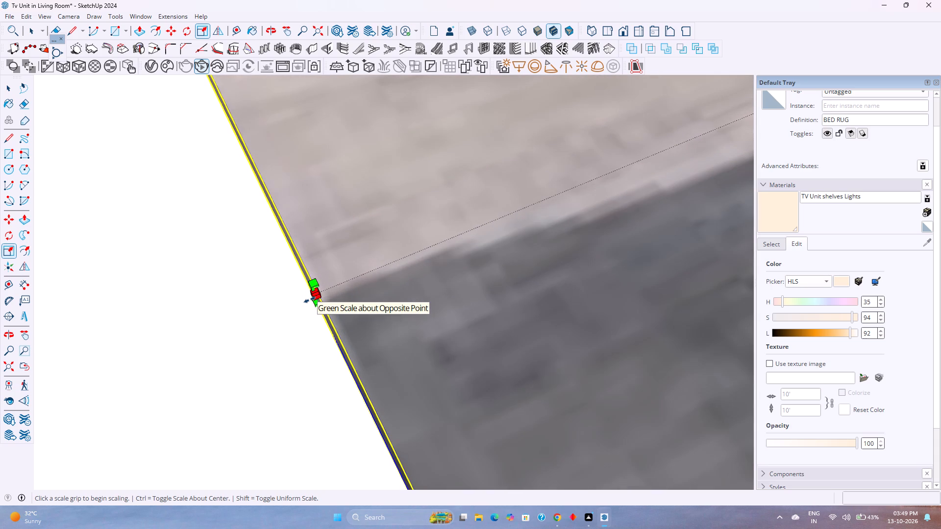
{"action": "left_click", "coordinate": [310, 300]}
{"action": "left_click", "coordinate": [314, 298]}
{"action": "scroll", "coordinate": [250, 304], "scroll_direction": "down", "scroll_amount": 2}
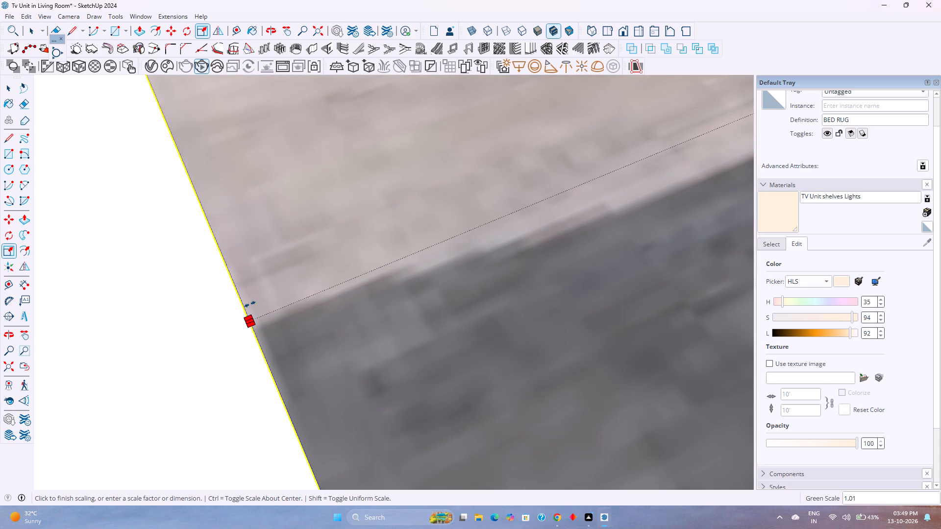
{"action": "scroll", "coordinate": [250, 304], "scroll_direction": "down", "scroll_amount": 20}
{"action": "scroll", "coordinate": [250, 304], "scroll_direction": "down", "scroll_amount": 9}
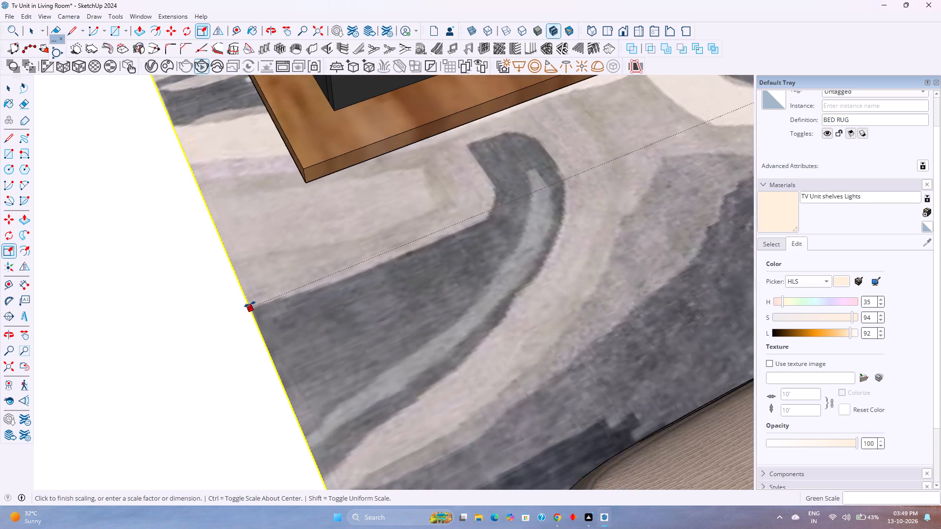
{"action": "scroll", "coordinate": [250, 304], "scroll_direction": "down", "scroll_amount": 20}
{"action": "scroll", "coordinate": [250, 304], "scroll_direction": "down", "scroll_amount": 5}
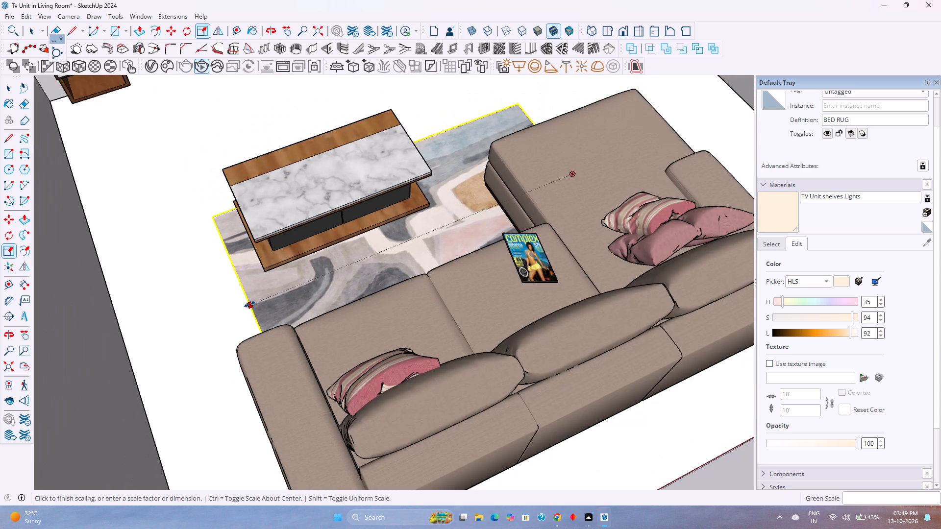
{"action": "scroll", "coordinate": [250, 304], "scroll_direction": "down", "scroll_amount": 7}
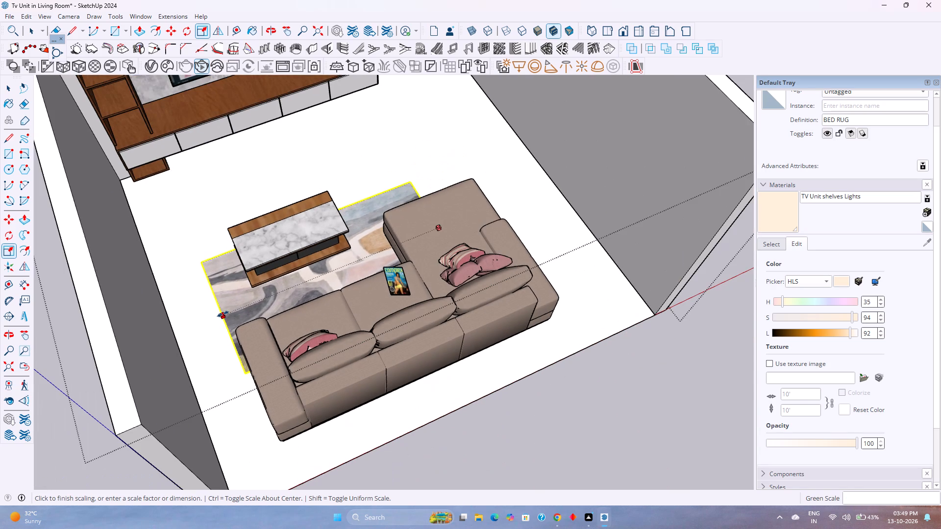
{"action": "scroll", "coordinate": [230, 335], "scroll_direction": "up", "scroll_amount": 11}
{"action": "middle_click_drag", "start_coordinate": [230, 335], "coordinate": [267, 318]}
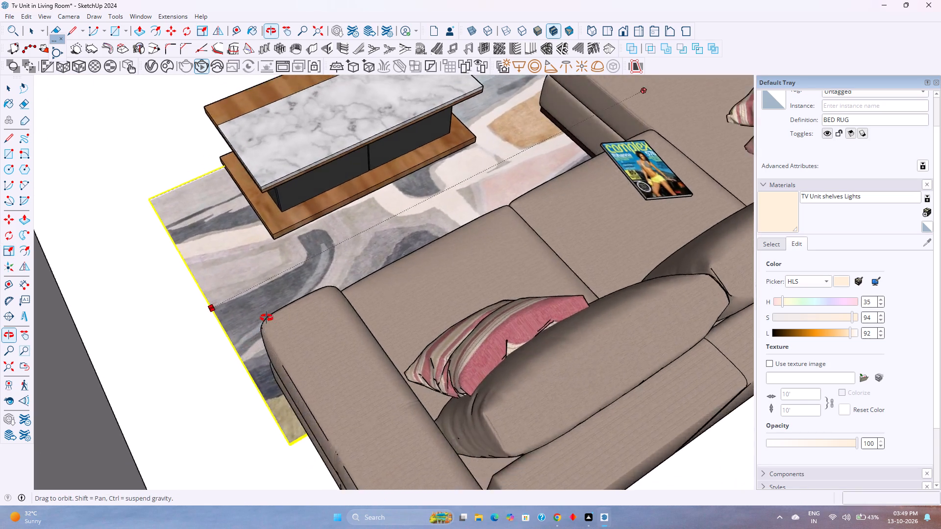
{"action": "middle_click_drag", "start_coordinate": [267, 318], "coordinate": [322, 281]}
{"action": "middle_click_drag", "start_coordinate": [315, 287], "coordinate": [109, 333]}
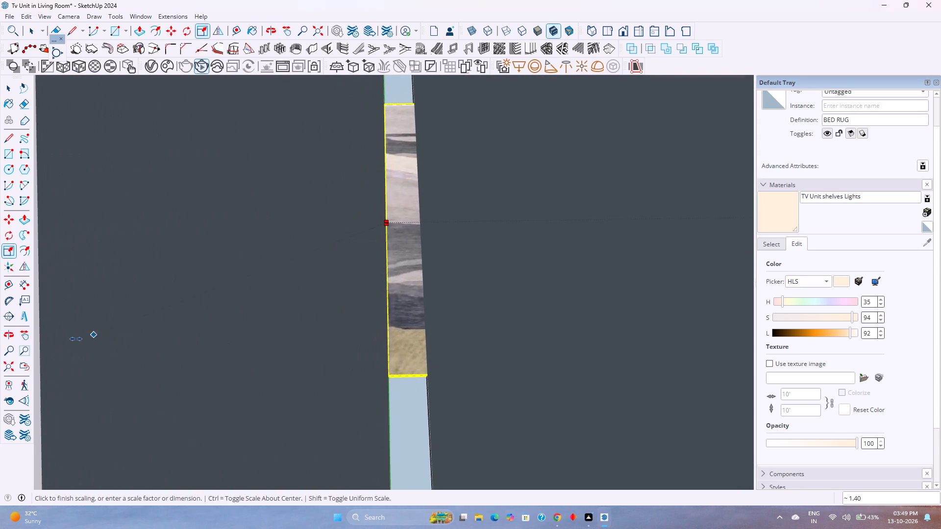
{"action": "left_click", "coordinate": [8, 369]}
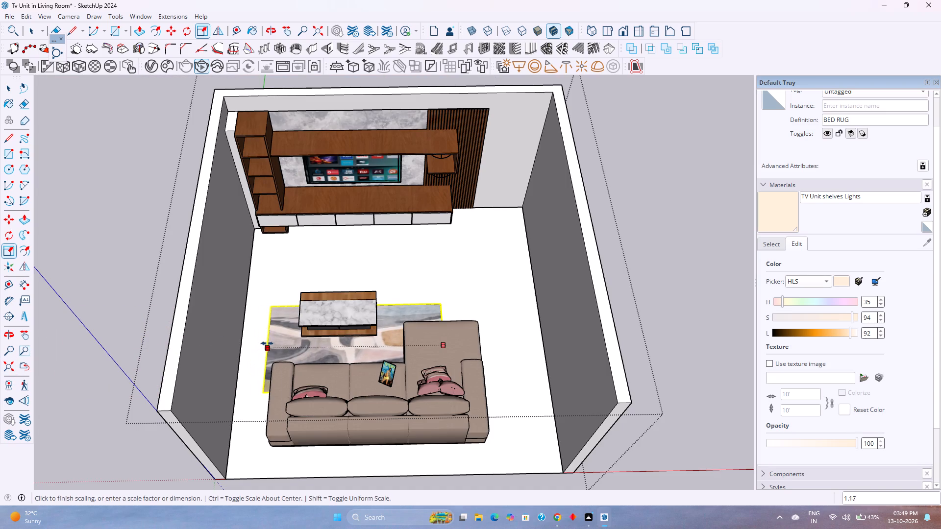
{"action": "left_click", "coordinate": [272, 345]}
Scale the rug lengthwise by 1.19 from its chaise end, extending it to about the chaise's outer side.
{"action": "middle_click_drag", "start_coordinate": [462, 358], "coordinate": [249, 389]}
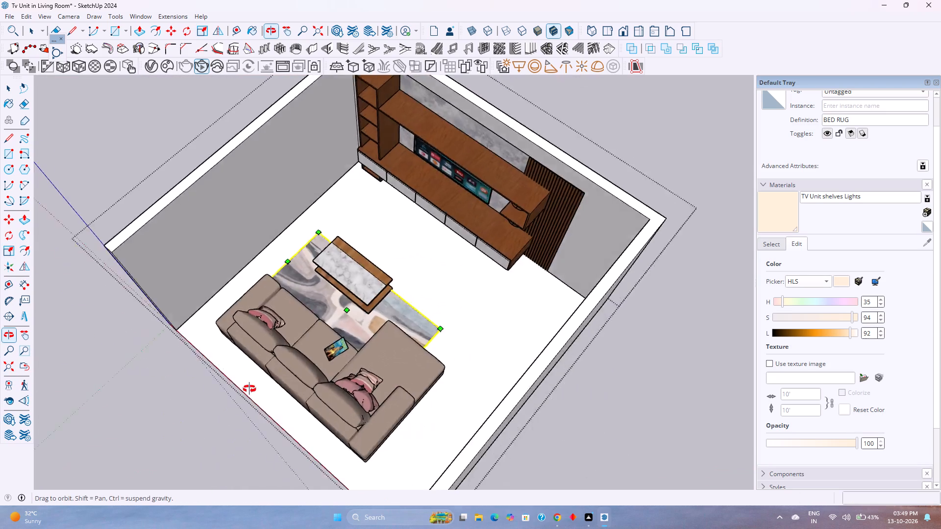
{"action": "middle_click_drag", "start_coordinate": [249, 389], "coordinate": [63, 358]}
{"action": "scroll", "coordinate": [426, 375], "scroll_direction": "up", "scroll_amount": 11}
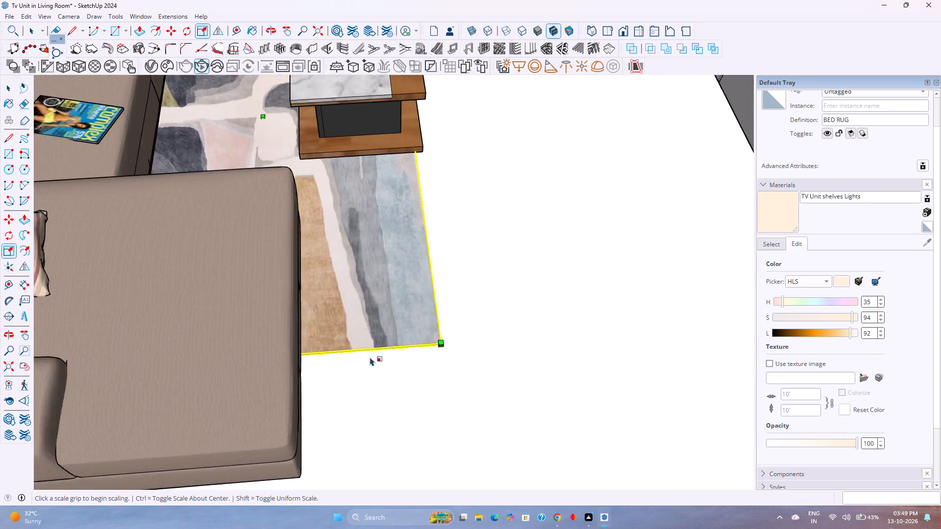
{"action": "scroll", "coordinate": [370, 357], "scroll_direction": "up", "scroll_amount": 6}
{"action": "middle_click_drag", "start_coordinate": [346, 361], "coordinate": [223, 238]}
{"action": "middle_click", "coordinate": [223, 238]}
{"action": "scroll", "coordinate": [180, 318], "scroll_direction": "up", "scroll_amount": 2}
{"action": "middle_click_drag", "start_coordinate": [180, 318], "coordinate": [178, 313]}
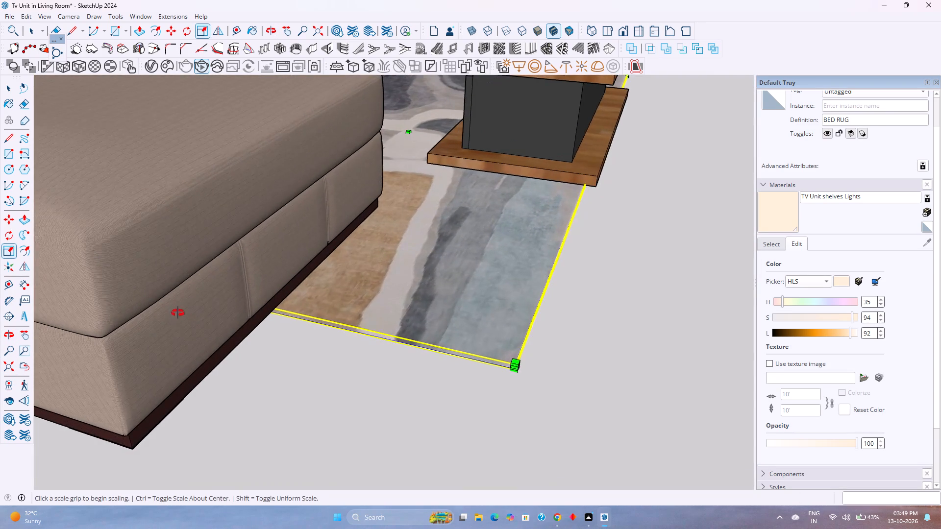
{"action": "middle_click_drag", "start_coordinate": [178, 313], "coordinate": [177, 276]}
{"action": "middle_click", "coordinate": [177, 276]}
{"action": "key", "text": "k"}
{"action": "scroll", "coordinate": [216, 342], "scroll_direction": "up", "scroll_amount": 3}
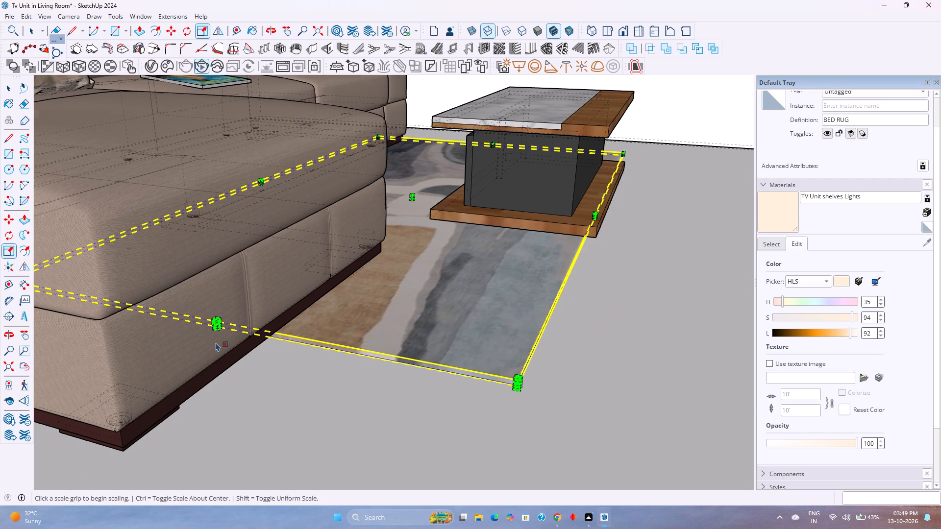
{"action": "scroll", "coordinate": [216, 337], "scroll_direction": "up", "scroll_amount": 9}
{"action": "left_click", "coordinate": [220, 314]}
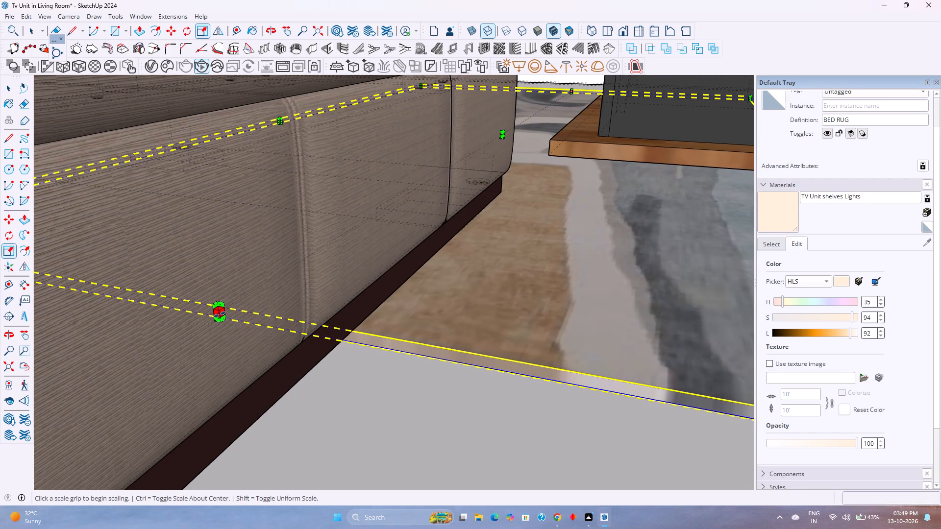
{"action": "scroll", "coordinate": [186, 330], "scroll_direction": "down", "scroll_amount": 20}
{"action": "scroll", "coordinate": [186, 330], "scroll_direction": "down", "scroll_amount": 3}
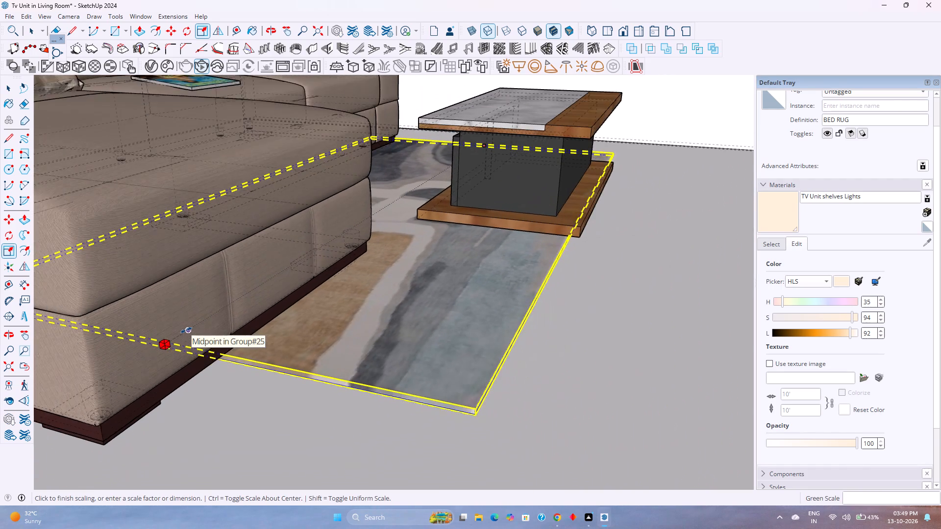
{"action": "scroll", "coordinate": [186, 330], "scroll_direction": "down", "scroll_amount": 7}
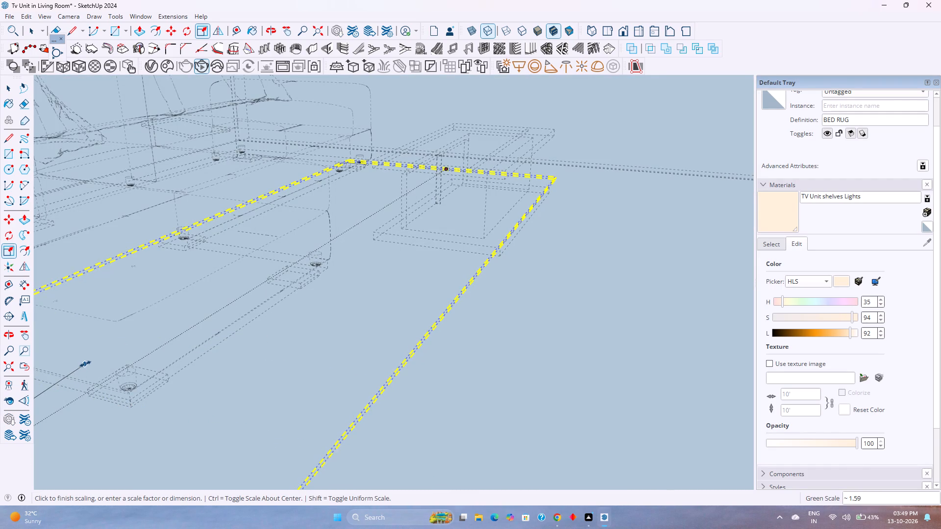
{"action": "left_click", "coordinate": [9, 368]}
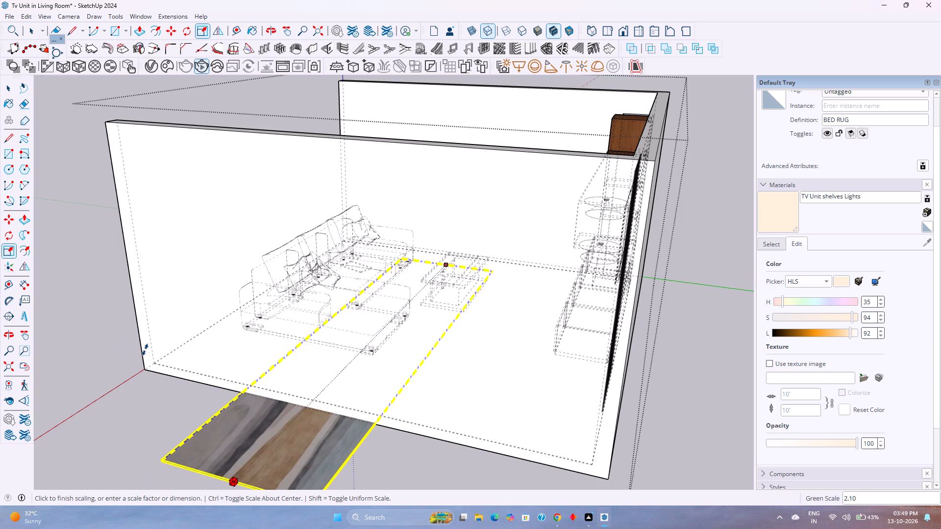
{"action": "key", "text": "k"}
{"action": "middle_click_drag", "start_coordinate": [429, 247], "coordinate": [309, 386]}
{"action": "scroll", "coordinate": [429, 247], "scroll_direction": "down", "scroll_amount": 1}
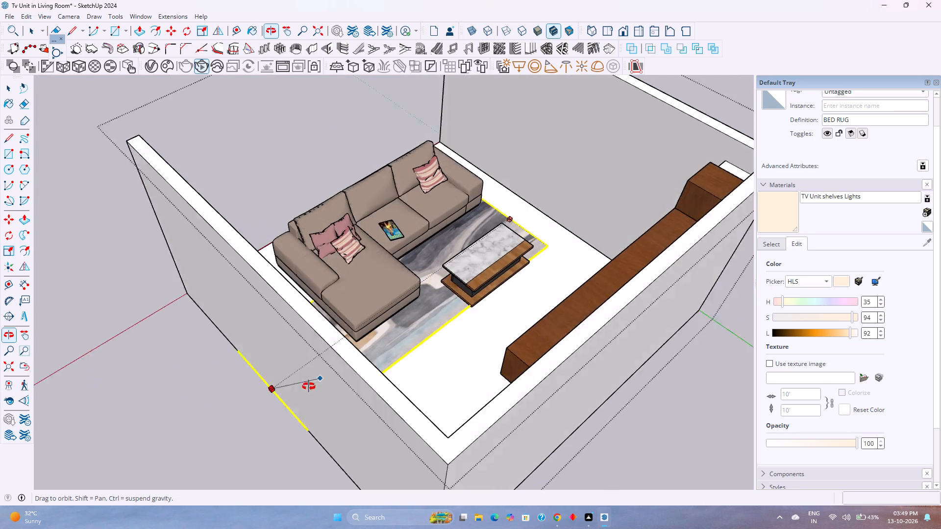
{"action": "middle_click_drag", "start_coordinate": [309, 386], "coordinate": [283, 411]}
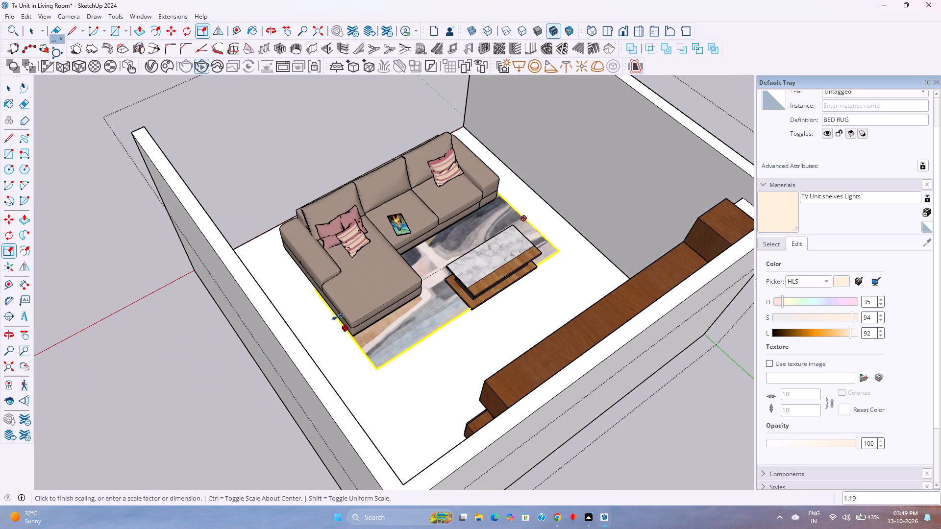
{"action": "left_click", "coordinate": [338, 317]}
{"action": "scroll", "coordinate": [476, 294], "scroll_direction": "up", "scroll_amount": 4}
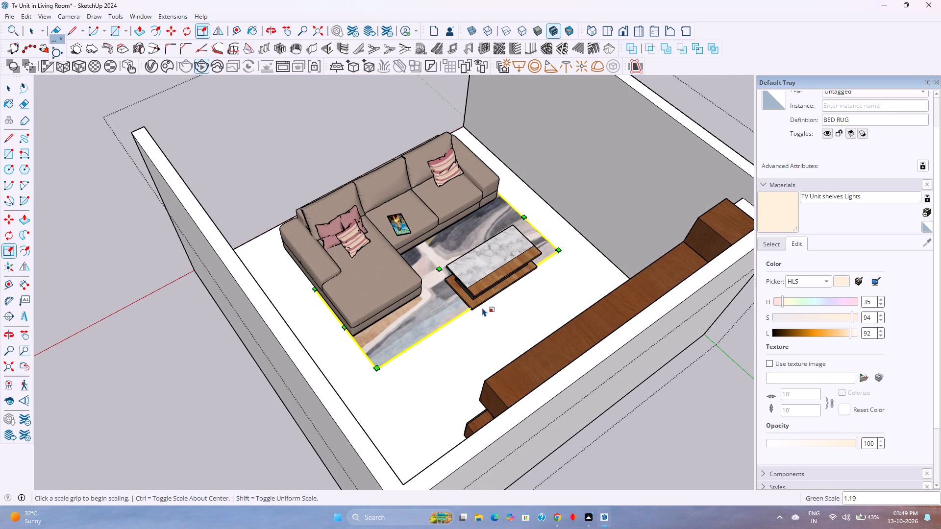
{"action": "scroll", "coordinate": [482, 308], "scroll_direction": "up", "scroll_amount": 10}
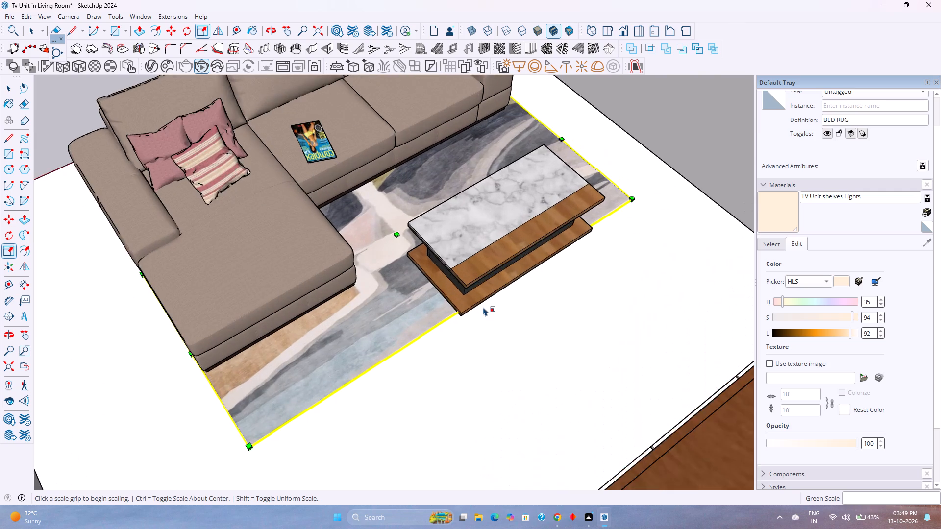
Scale the rug's width by about 1.22 from its long edge facing the TV unit, extending it past the centre table.
{"action": "scroll", "coordinate": [483, 307], "scroll_direction": "up", "scroll_amount": 6}
{"action": "middle_click_drag", "start_coordinate": [483, 307], "coordinate": [459, 266]}
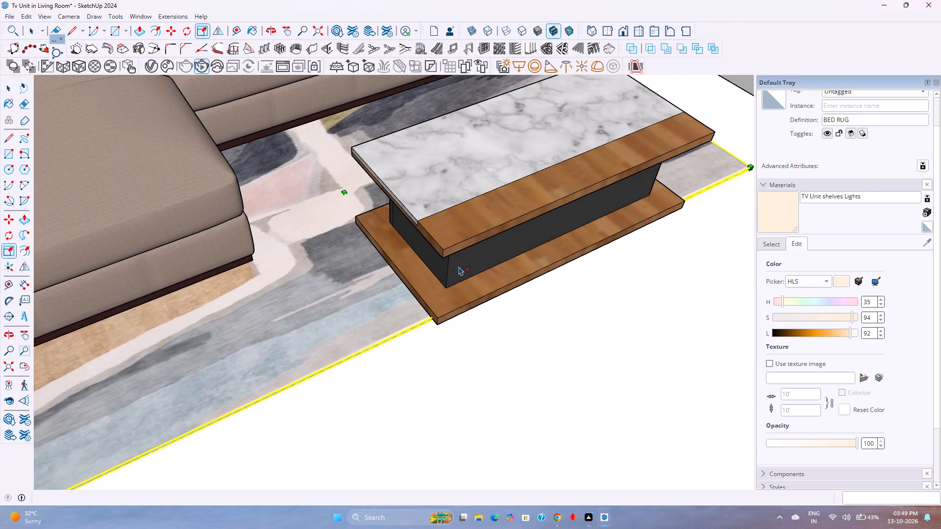
{"action": "key", "text": "k"}
{"action": "scroll", "coordinate": [441, 315], "scroll_direction": "up", "scroll_amount": 10}
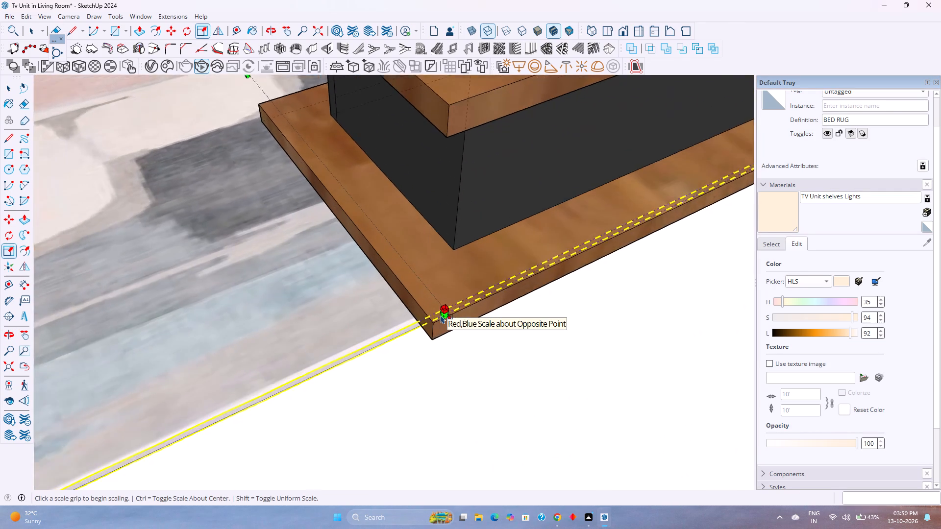
{"action": "scroll", "coordinate": [441, 315], "scroll_direction": "up", "scroll_amount": 5}
{"action": "left_click", "coordinate": [448, 313]}
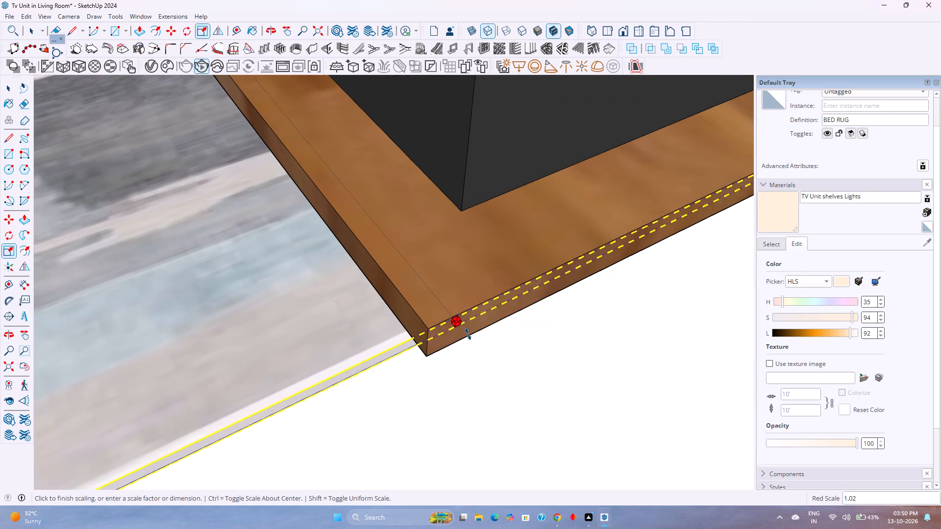
{"action": "scroll", "coordinate": [468, 334], "scroll_direction": "down", "scroll_amount": 20}
{"action": "scroll", "coordinate": [468, 334], "scroll_direction": "down", "scroll_amount": 1}
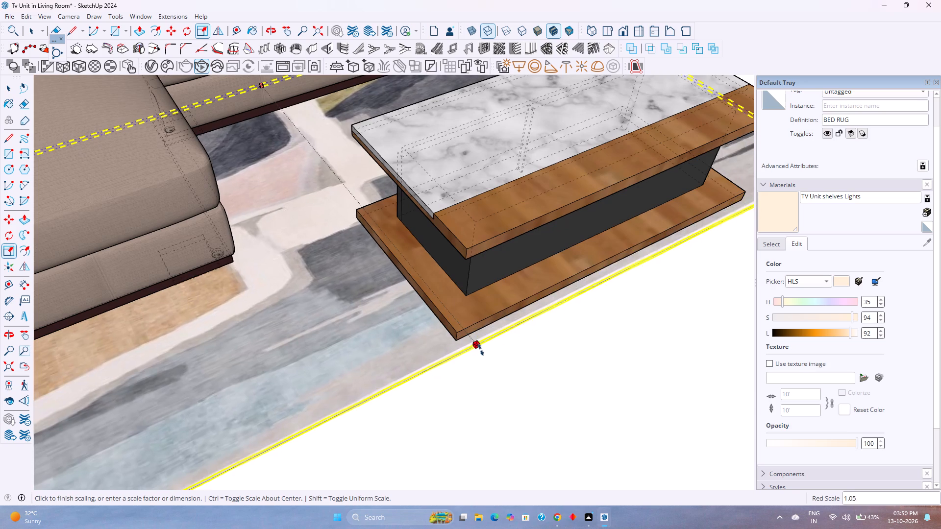
{"action": "scroll", "coordinate": [486, 357], "scroll_direction": "down", "scroll_amount": 15}
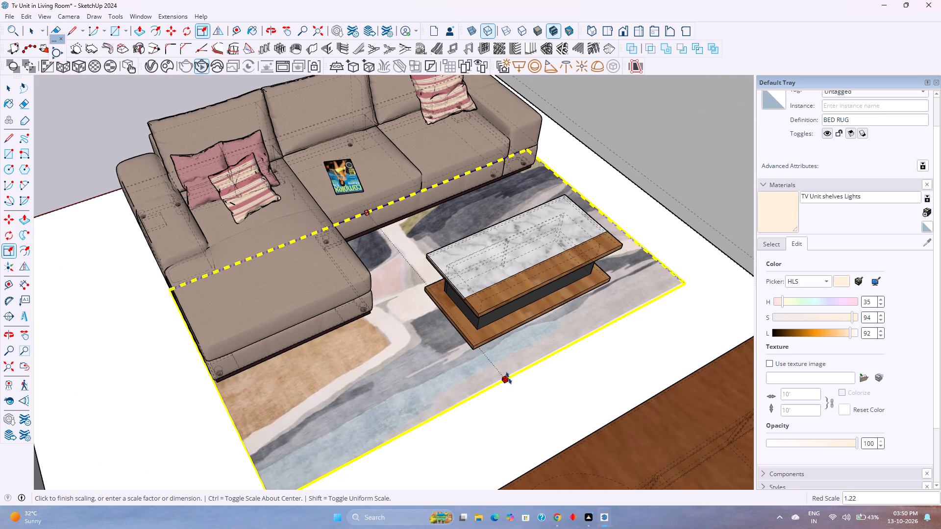
{"action": "left_click", "coordinate": [509, 378]}
{"action": "key", "text": "space"}
{"action": "key", "text": "Escape"}
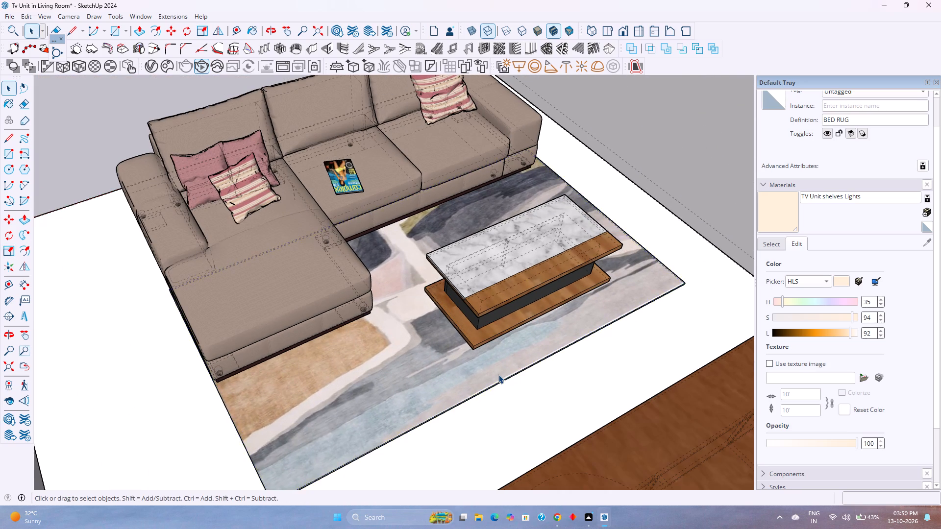
{"action": "scroll", "coordinate": [498, 375], "scroll_direction": "down", "scroll_amount": 3}
{"action": "middle_click_drag", "start_coordinate": [498, 375], "coordinate": [582, 407]}
{"action": "key", "text": "k"}
Save the living room model with the view facing the TV unit from behind the sofa.
{"action": "scroll", "coordinate": [582, 407], "scroll_direction": "down", "scroll_amount": 5}
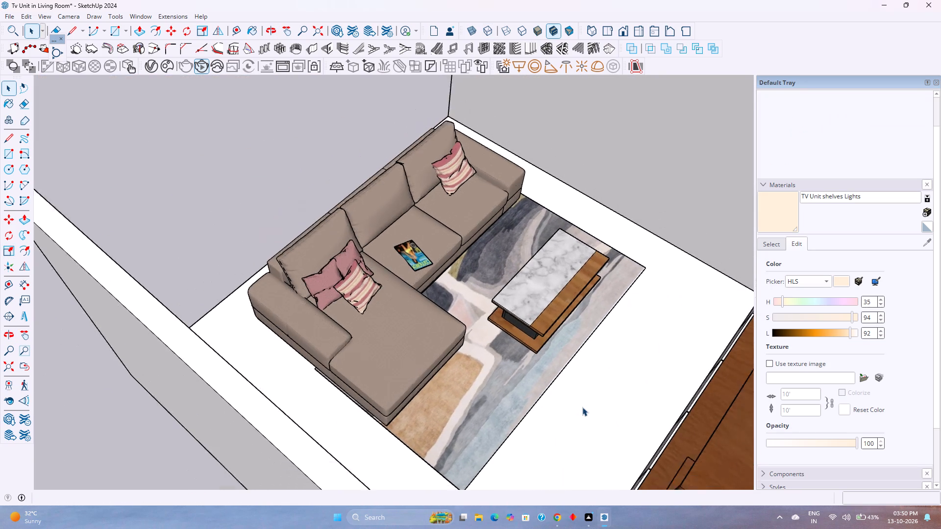
{"action": "middle_click_drag", "start_coordinate": [498, 403], "coordinate": [692, 415]}
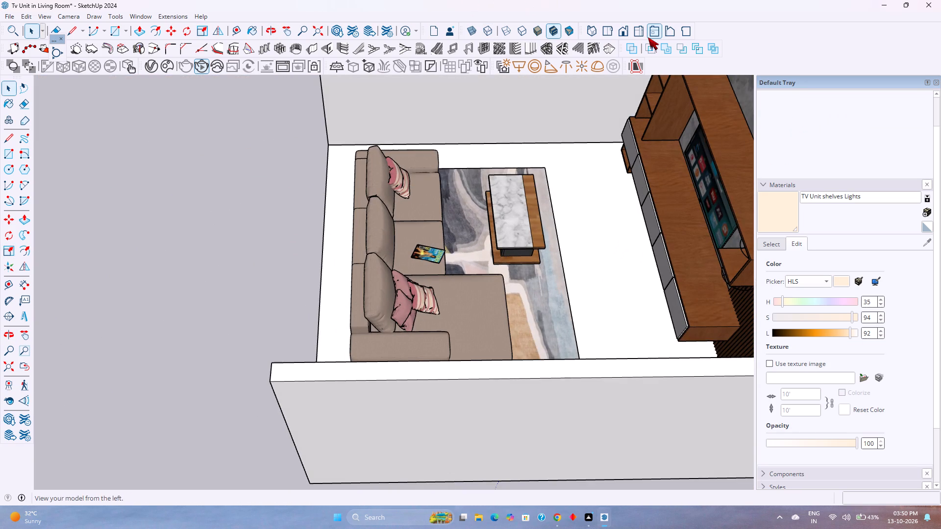
{"action": "left_click", "coordinate": [636, 33]}
{"action": "middle_click_drag", "start_coordinate": [384, 286], "coordinate": [395, 368]}
{"action": "middle_click", "coordinate": [395, 368]}
{"action": "middle_click", "coordinate": [395, 368]}
{"action": "middle_click_drag", "start_coordinate": [380, 323], "coordinate": [392, 365], "text": "shift"}
{"action": "scroll", "coordinate": [380, 323], "scroll_direction": "down", "scroll_amount": 1, "text": "shift"}
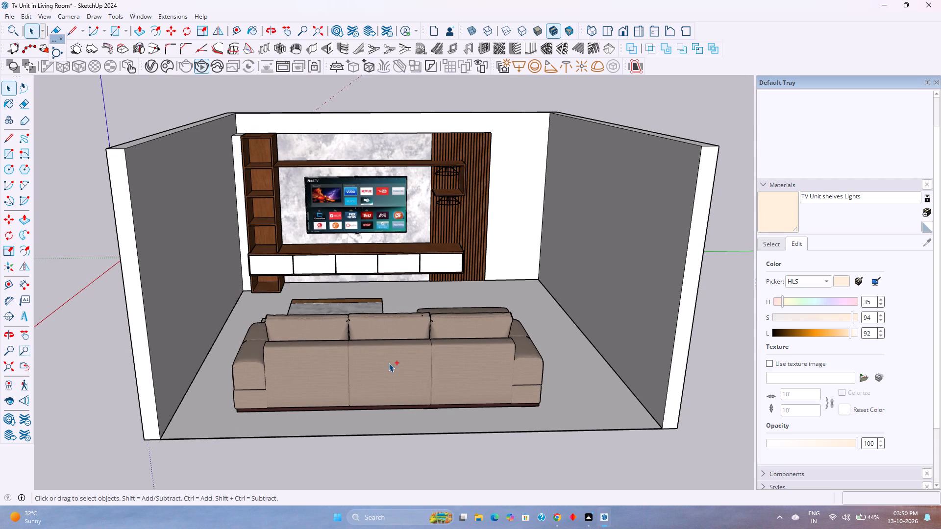
{"action": "key", "text": "ctrl+s"}
Examine the TV wall and the room's bare side walls from several angles.
{"action": "scroll", "coordinate": [430, 311], "scroll_direction": "up", "scroll_amount": 2}
{"action": "middle_click_drag", "start_coordinate": [470, 293], "coordinate": [406, 359], "text": "shift"}
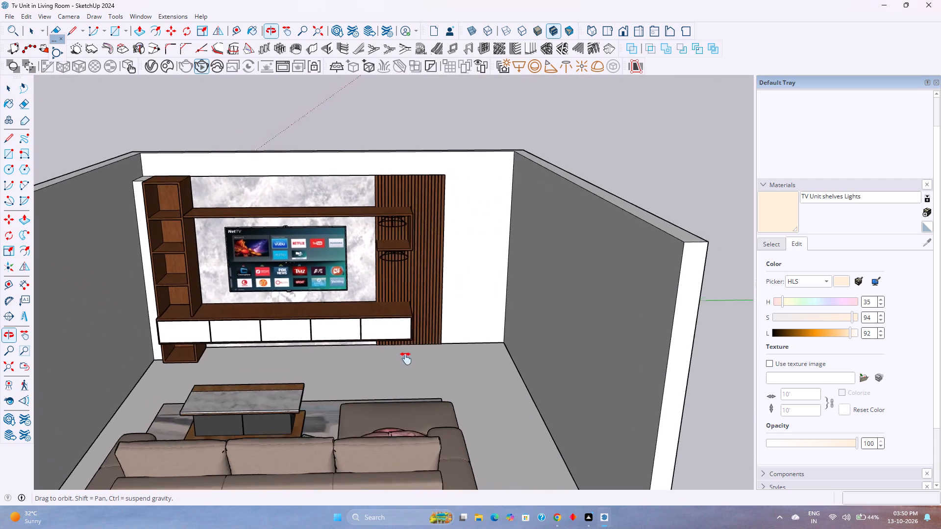
{"action": "middle_click_drag", "start_coordinate": [406, 359], "coordinate": [395, 344], "text": "shift"}
{"action": "middle_click", "coordinate": [395, 343], "text": "shift"}
{"action": "scroll", "coordinate": [443, 327], "scroll_direction": "up", "scroll_amount": 2}
{"action": "middle_click_drag", "start_coordinate": [454, 308], "coordinate": [415, 362], "text": "shift"}
{"action": "middle_click_drag", "start_coordinate": [411, 363], "coordinate": [419, 329]}
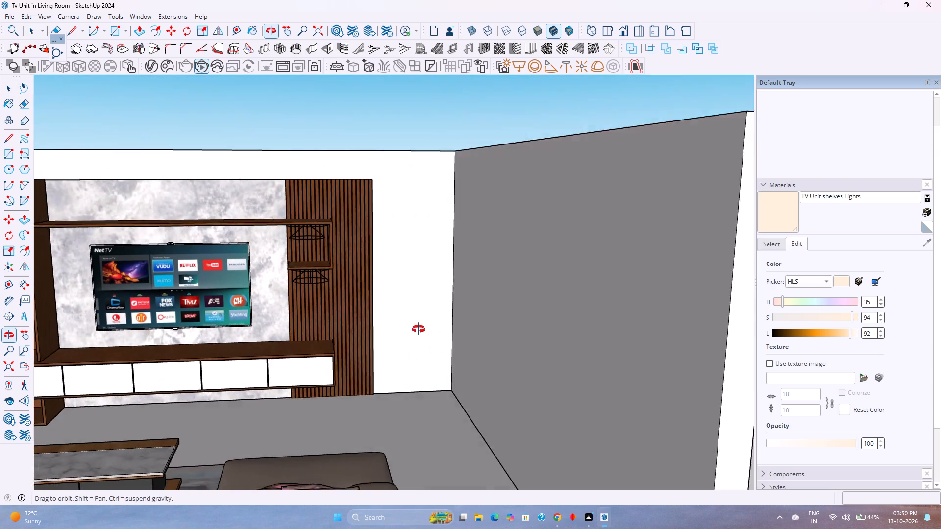
{"action": "middle_click_drag", "start_coordinate": [419, 329], "coordinate": [362, 340]}
{"action": "middle_click_drag", "start_coordinate": [358, 340], "coordinate": [649, 327], "text": "shift"}
{"action": "middle_click_drag", "start_coordinate": [568, 332], "coordinate": [376, 346]}
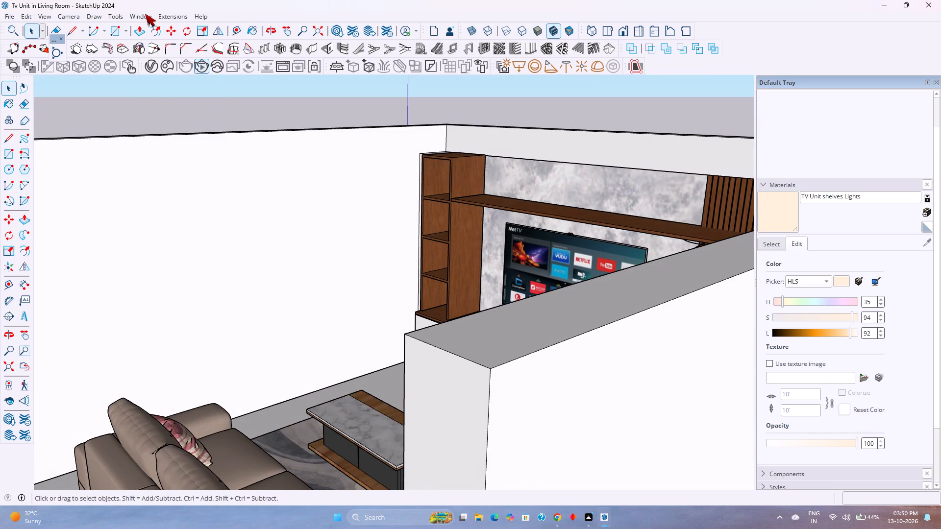
Search 3D Warehouse for "wall arts".
{"action": "left_click", "coordinate": [144, 14]}
{"action": "left_click", "coordinate": [172, 92]}
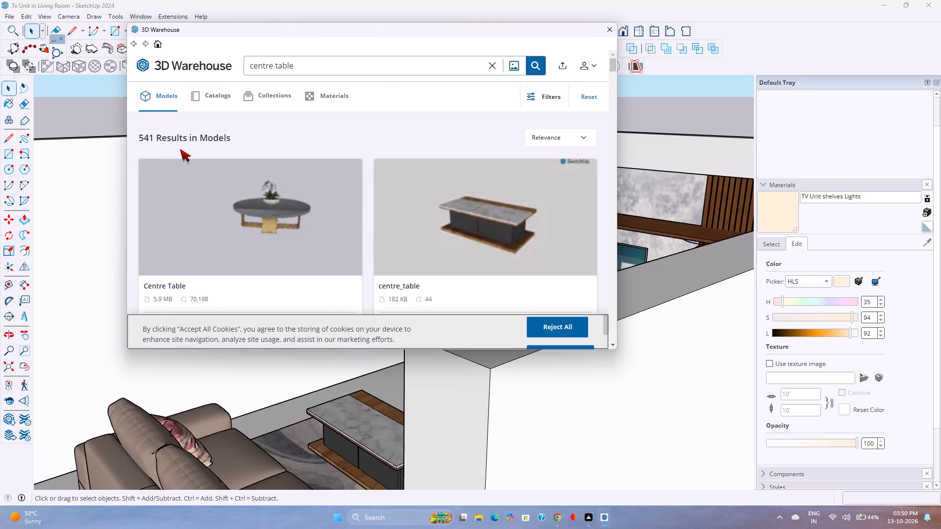
{"action": "left_click", "coordinate": [309, 75]}
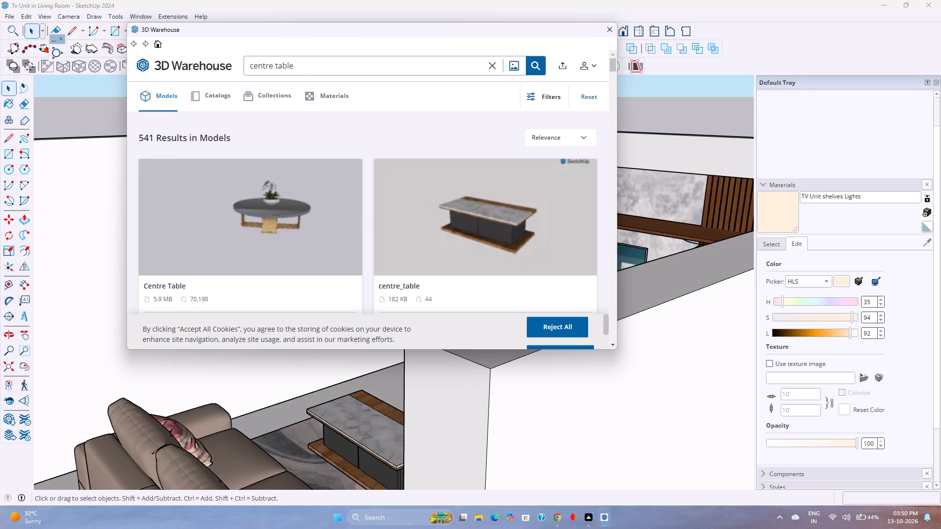
{"action": "left_click", "coordinate": [309, 71]}
{"action": "key", "text": "BackSpace"}
{"action": "key", "text": "BackSpace"}
{"action": "key", "text": "BackSpace"}
{"action": "key", "text": "BackSpace"}
{"action": "key", "text": "BackSpace"}
{"action": "key", "text": "BackSpace"}
{"action": "key", "text": "BackSpace"}
{"action": "key", "text": "BackSpace"}
{"action": "key", "text": "BackSpace"}
{"action": "key", "text": "BackSpace"}
{"action": "key", "text": "BackSpace"}
{"action": "key", "text": "BackSpace"}
{"action": "key", "text": "BackSpace"}
{"action": "key", "text": "BackSpace"}
{"action": "key", "text": "BackSpace"}
{"action": "type", "text": "wall arts"}
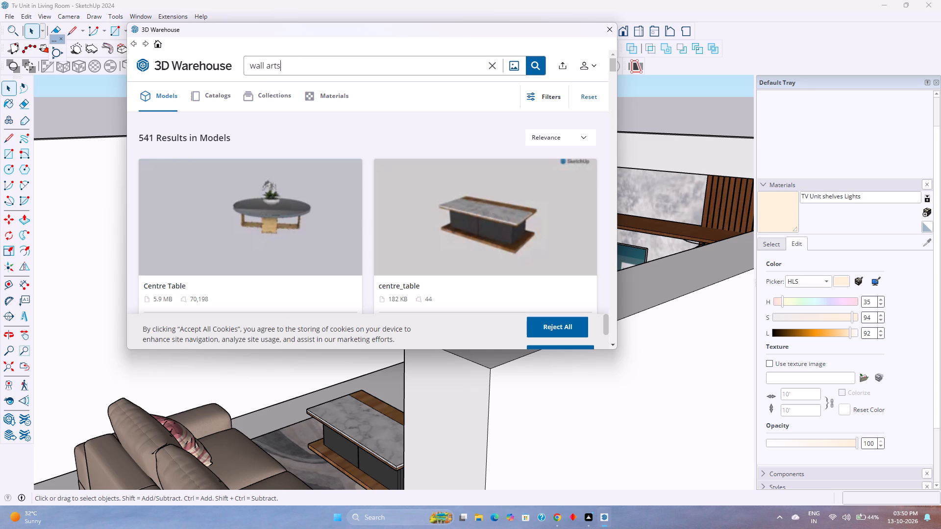
{"action": "key", "text": "Return"}
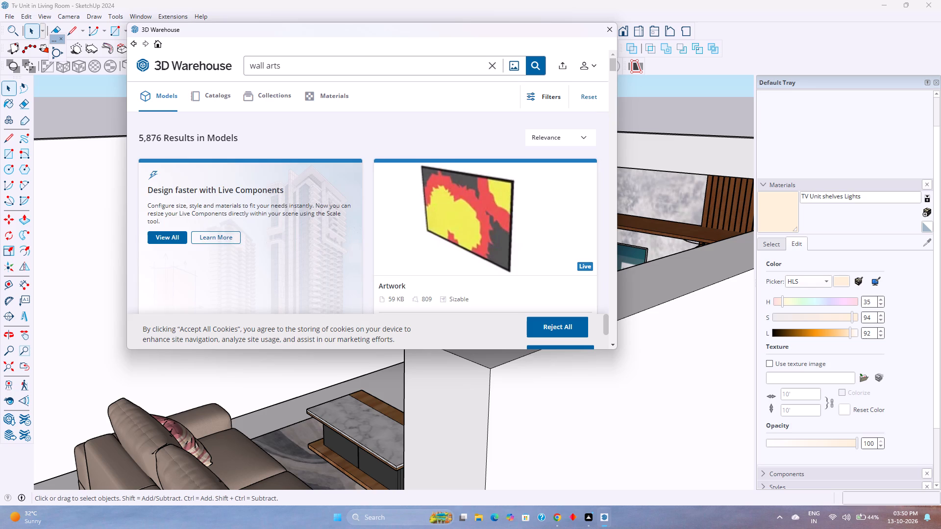
Browse the wall art models for a piece that suits the living room walls.
{"action": "scroll", "coordinate": [371, 157], "scroll_direction": "down", "scroll_amount": 6}
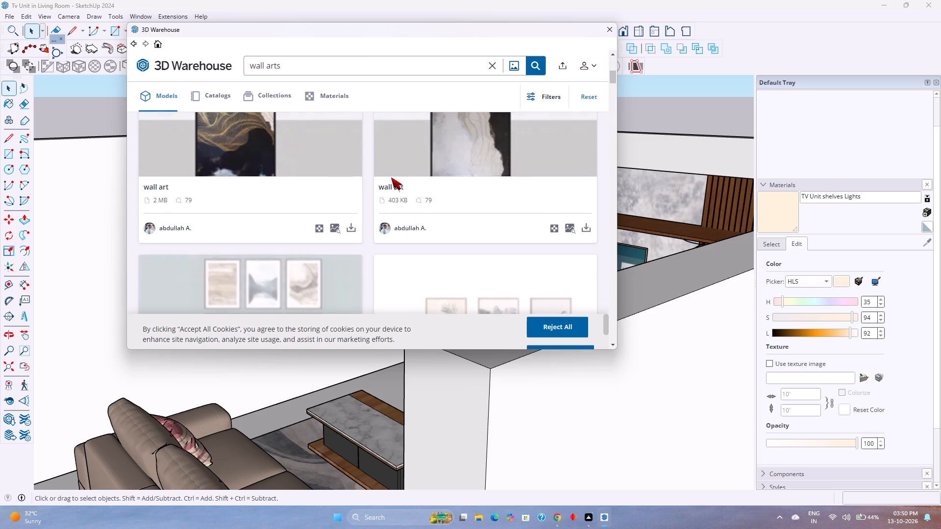
{"action": "scroll", "coordinate": [391, 177], "scroll_direction": "down", "scroll_amount": 3}
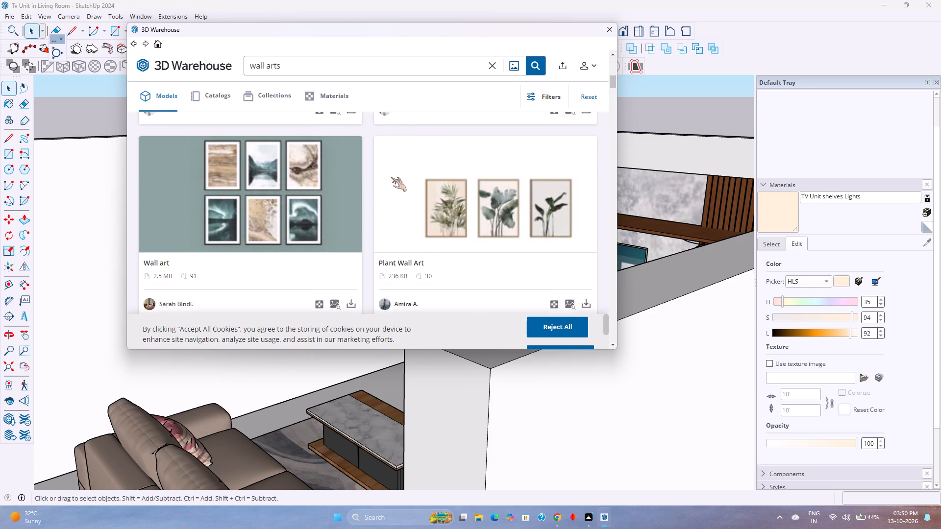
{"action": "scroll", "coordinate": [391, 177], "scroll_direction": "down", "scroll_amount": 3}
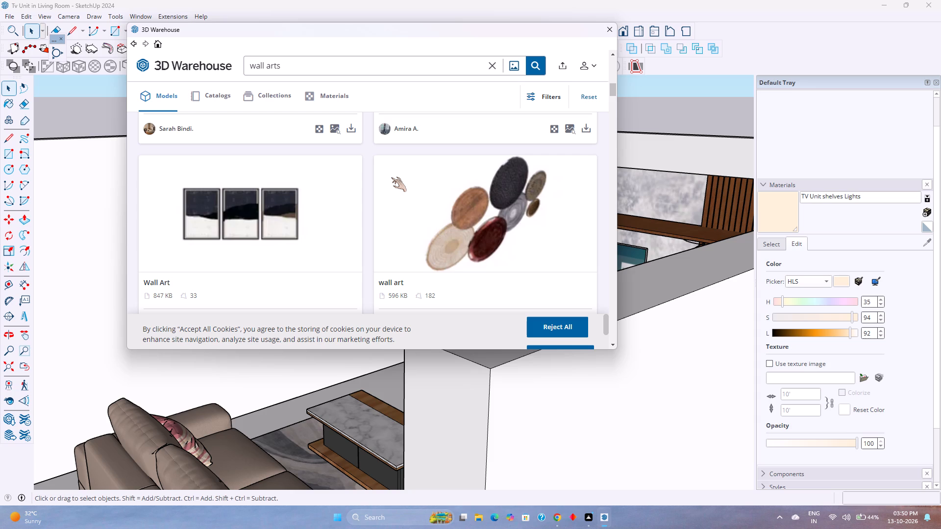
{"action": "scroll", "coordinate": [391, 177], "scroll_direction": "up", "scroll_amount": 4}
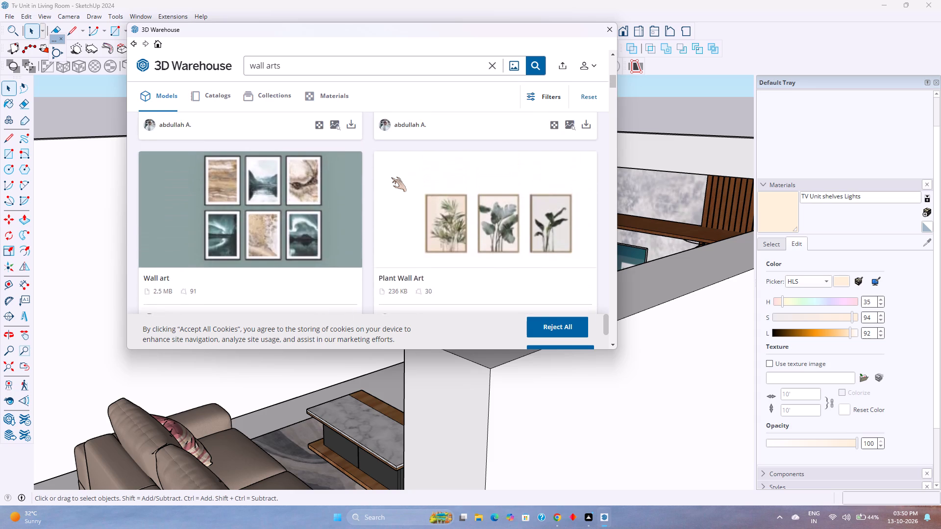
{"action": "scroll", "coordinate": [391, 177], "scroll_direction": "down", "scroll_amount": 4}
{"action": "scroll", "coordinate": [391, 177], "scroll_direction": "up", "scroll_amount": 3}
{"action": "scroll", "coordinate": [391, 177], "scroll_direction": "down", "scroll_amount": 8}
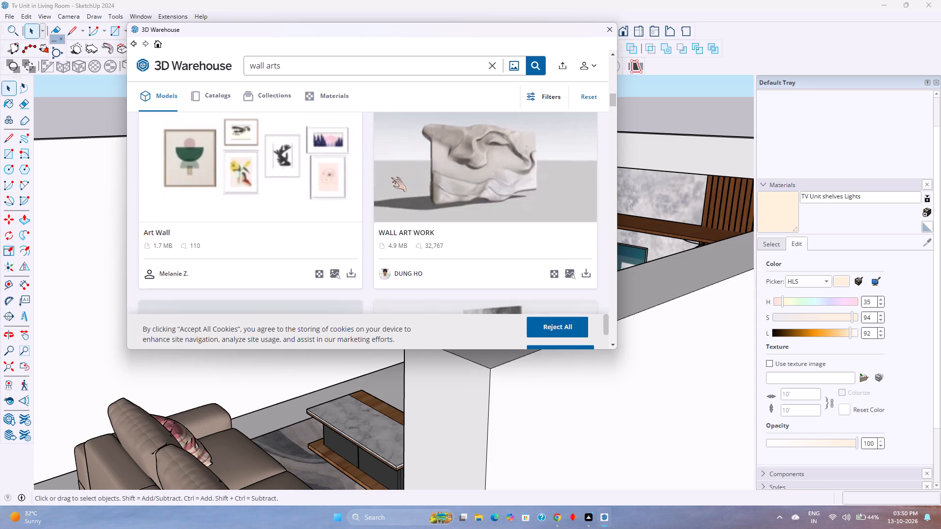
{"action": "scroll", "coordinate": [391, 177], "scroll_direction": "down", "scroll_amount": 4}
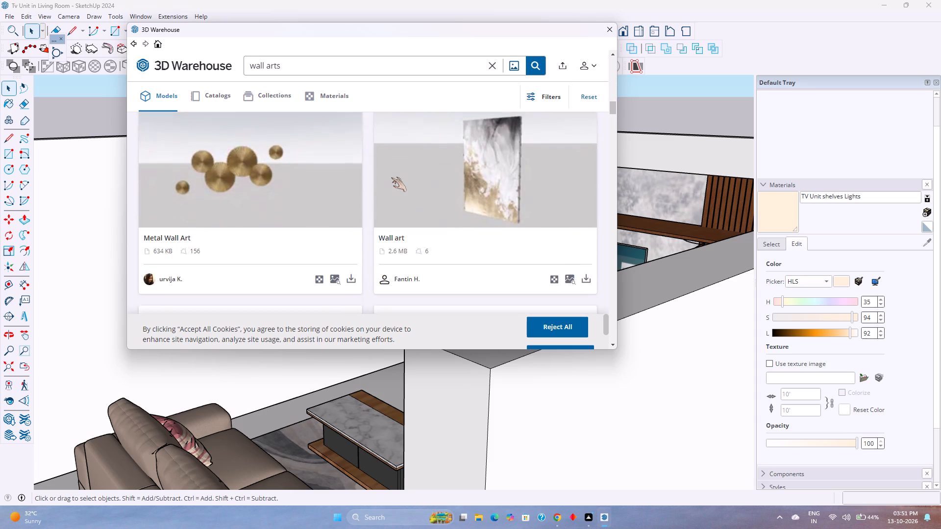
{"action": "scroll", "coordinate": [391, 177], "scroll_direction": "down", "scroll_amount": 5}
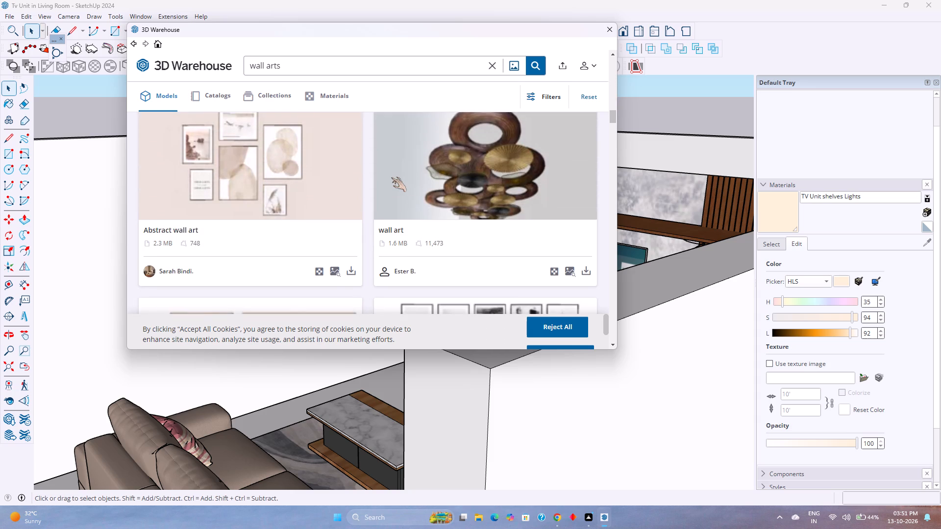
{"action": "scroll", "coordinate": [391, 177], "scroll_direction": "down", "scroll_amount": 4}
{"action": "scroll", "coordinate": [391, 177], "scroll_direction": "up", "scroll_amount": 3}
{"action": "scroll", "coordinate": [391, 177], "scroll_direction": "down", "scroll_amount": 5}
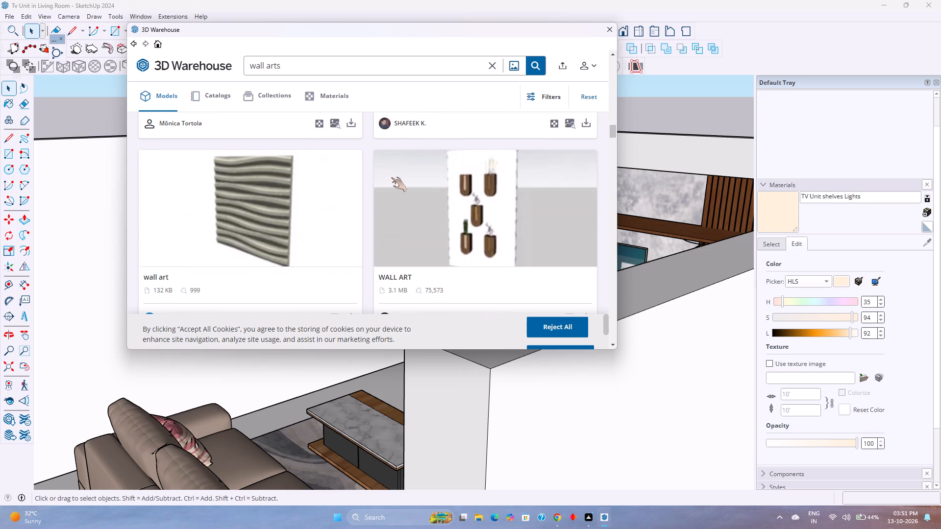
{"action": "scroll", "coordinate": [391, 177], "scroll_direction": "down", "scroll_amount": 8}
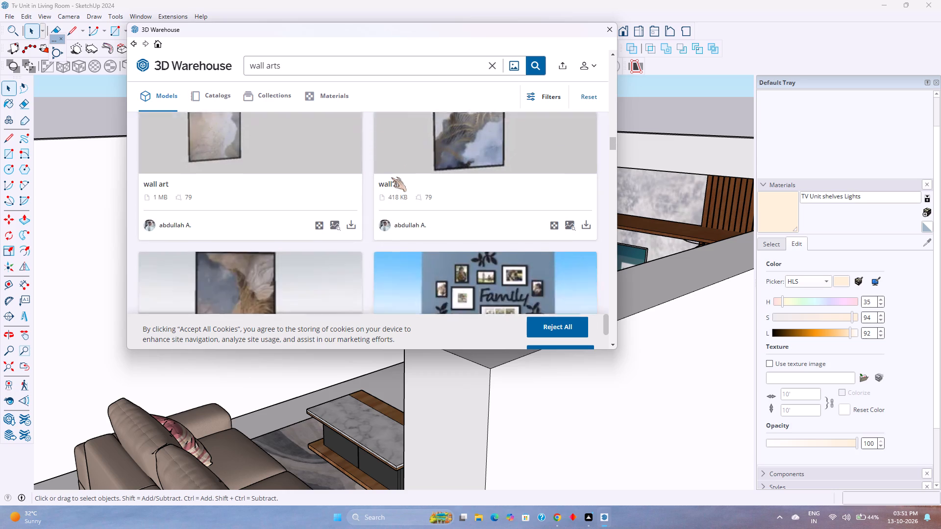
{"action": "scroll", "coordinate": [391, 177], "scroll_direction": "down", "scroll_amount": 5}
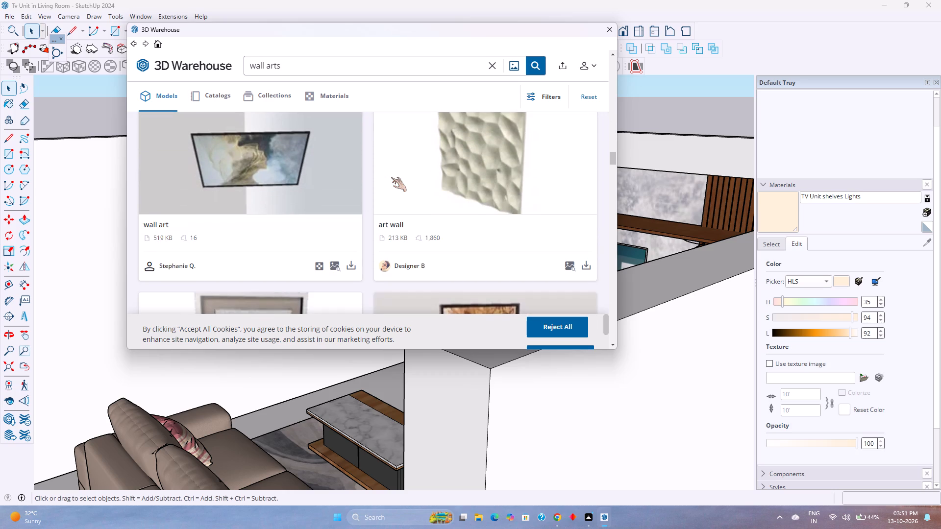
{"action": "scroll", "coordinate": [391, 177], "scroll_direction": "down", "scroll_amount": 4}
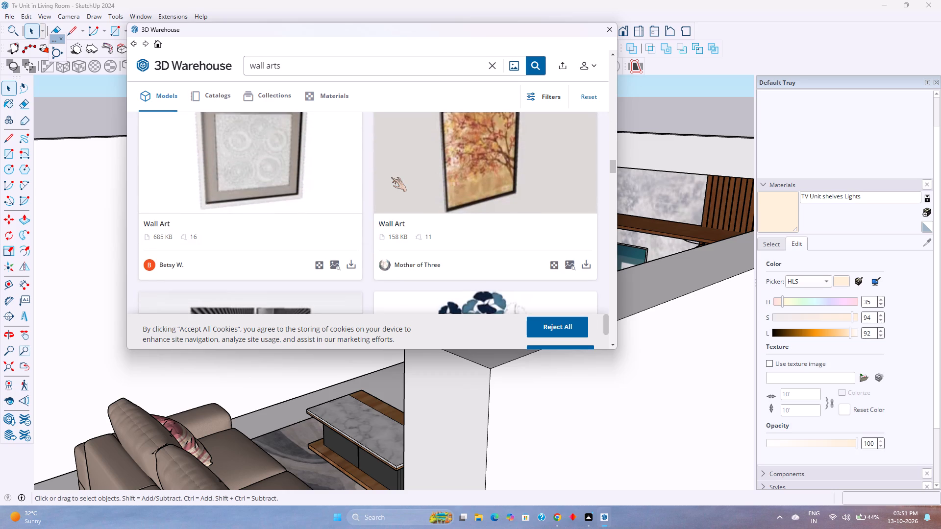
Search 3D Warehouse for "wall shelves".
{"action": "left_click", "coordinate": [491, 66]}
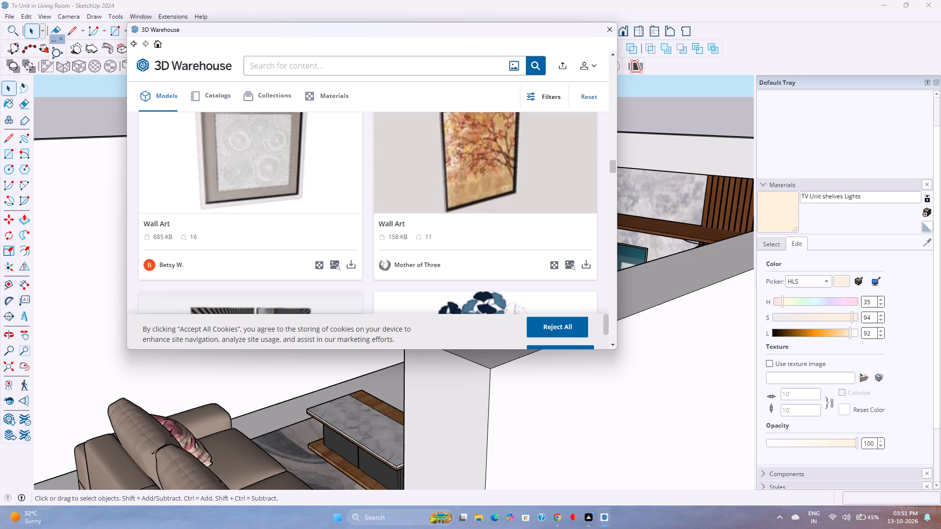
{"action": "left_click", "coordinate": [481, 67]}
{"action": "type", "text": "wall shelves"}
{"action": "key", "text": "Return"}
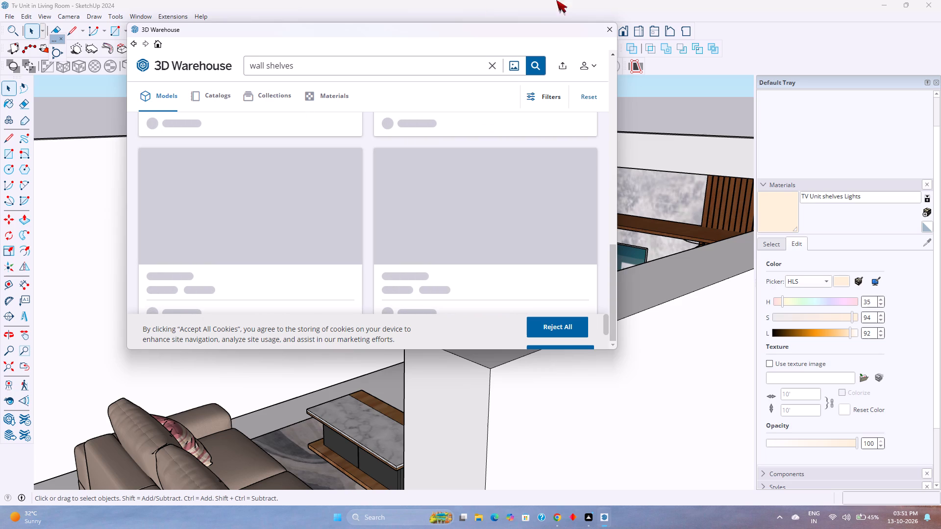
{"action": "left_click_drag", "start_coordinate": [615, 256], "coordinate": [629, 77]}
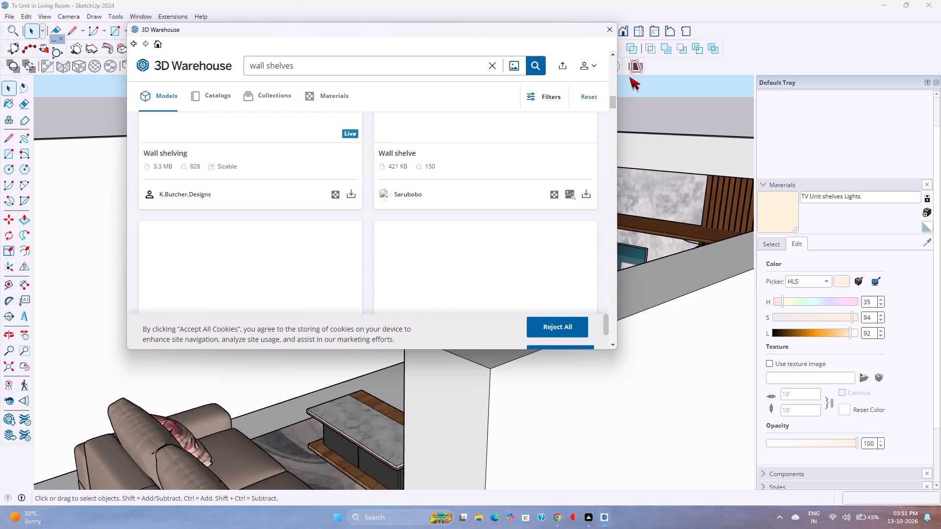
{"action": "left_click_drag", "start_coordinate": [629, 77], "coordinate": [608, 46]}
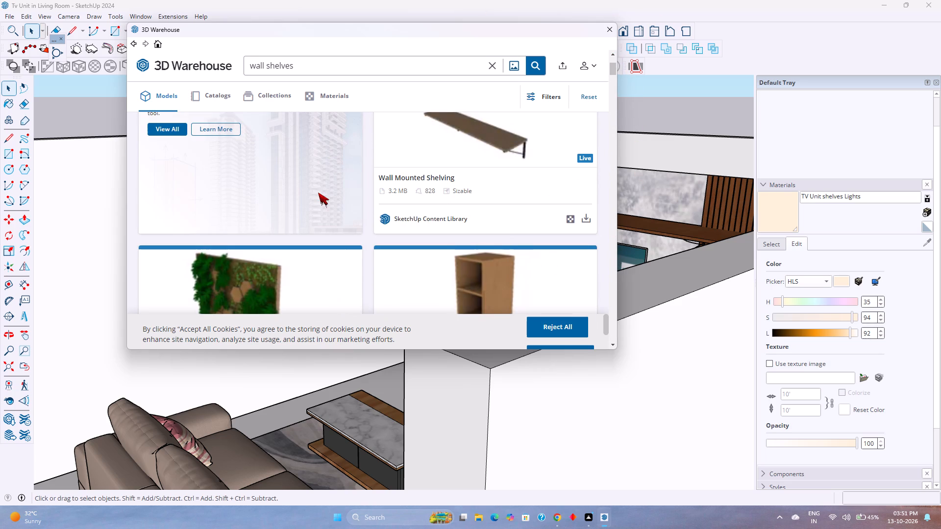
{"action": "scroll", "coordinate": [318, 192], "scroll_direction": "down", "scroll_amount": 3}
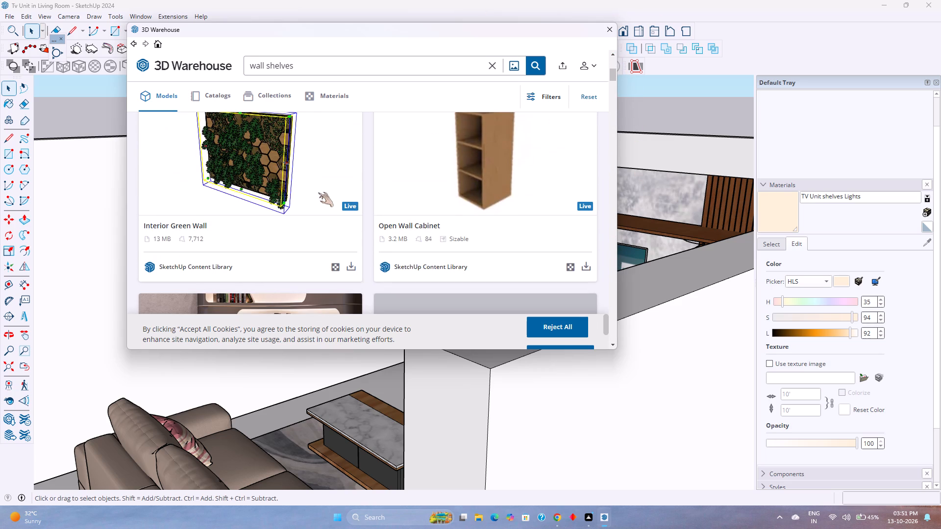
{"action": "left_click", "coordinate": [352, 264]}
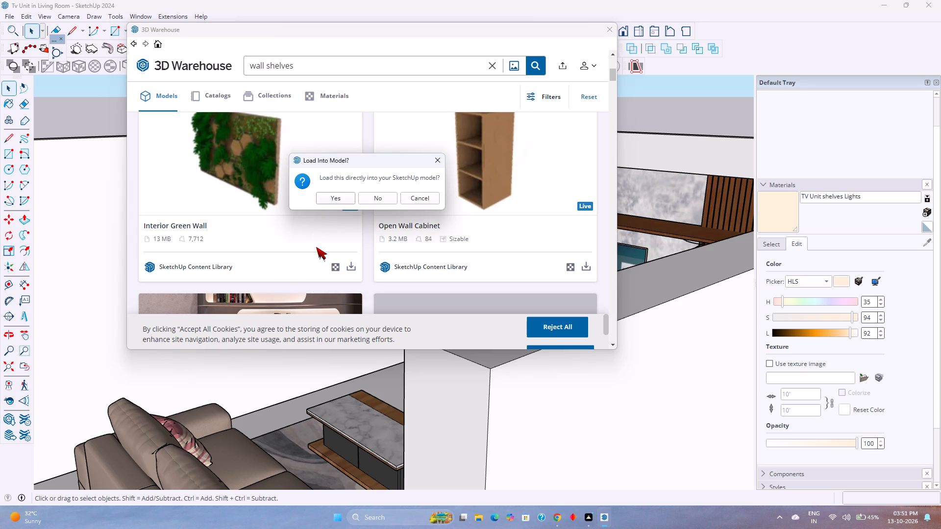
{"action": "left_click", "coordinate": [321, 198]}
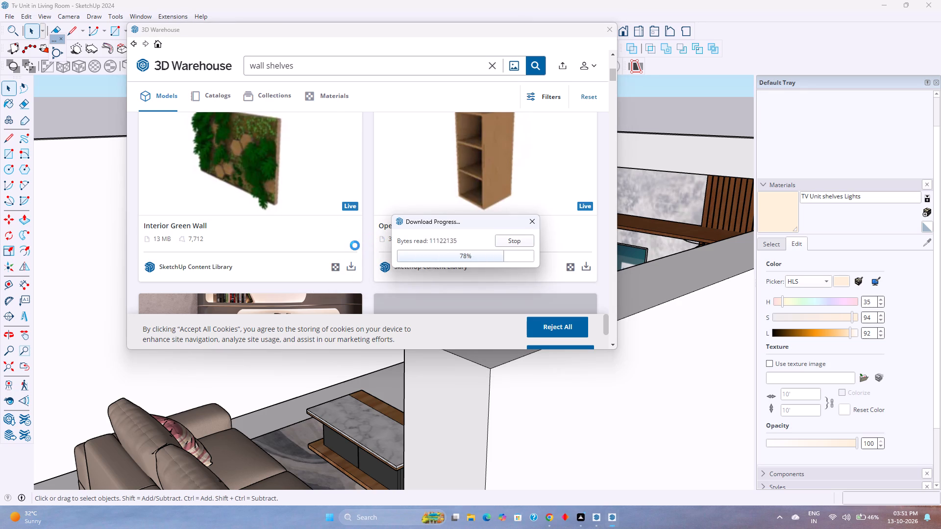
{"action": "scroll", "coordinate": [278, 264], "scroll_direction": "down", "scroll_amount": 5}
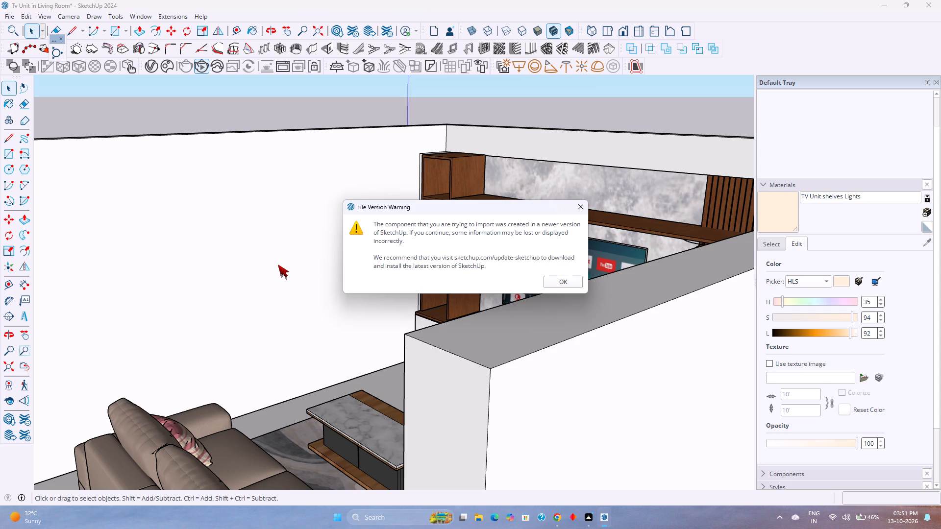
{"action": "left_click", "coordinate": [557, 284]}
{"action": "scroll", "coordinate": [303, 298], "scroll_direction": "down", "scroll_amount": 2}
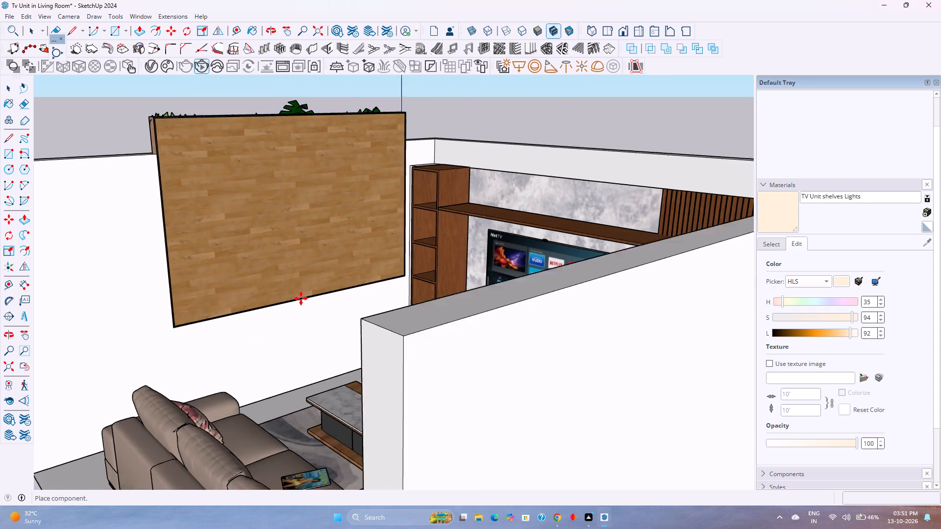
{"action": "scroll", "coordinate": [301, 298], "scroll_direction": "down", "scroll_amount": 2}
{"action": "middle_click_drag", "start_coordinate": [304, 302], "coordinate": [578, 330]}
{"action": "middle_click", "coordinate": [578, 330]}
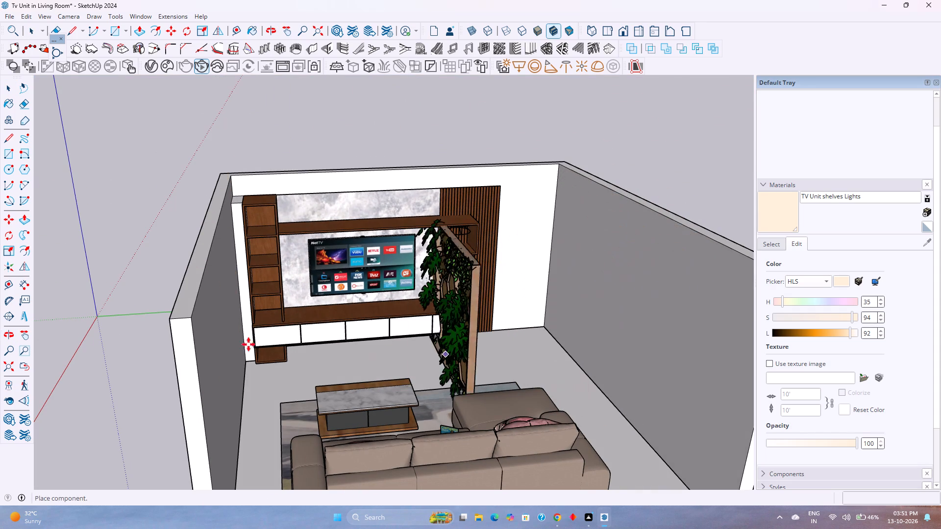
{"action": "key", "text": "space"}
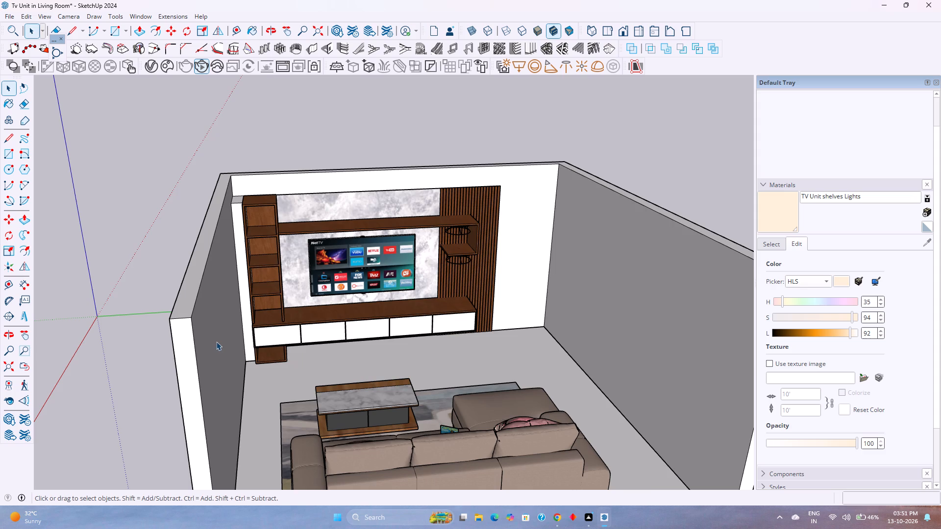
Open the room walls group for editing.
{"action": "double_click", "coordinate": [216, 341]}
{"action": "scroll", "coordinate": [217, 342], "scroll_direction": "up", "scroll_amount": 1}
{"action": "middle_click_drag", "start_coordinate": [217, 342], "coordinate": [127, 344]}
{"action": "scroll", "coordinate": [127, 344], "scroll_direction": "up", "scroll_amount": 1}
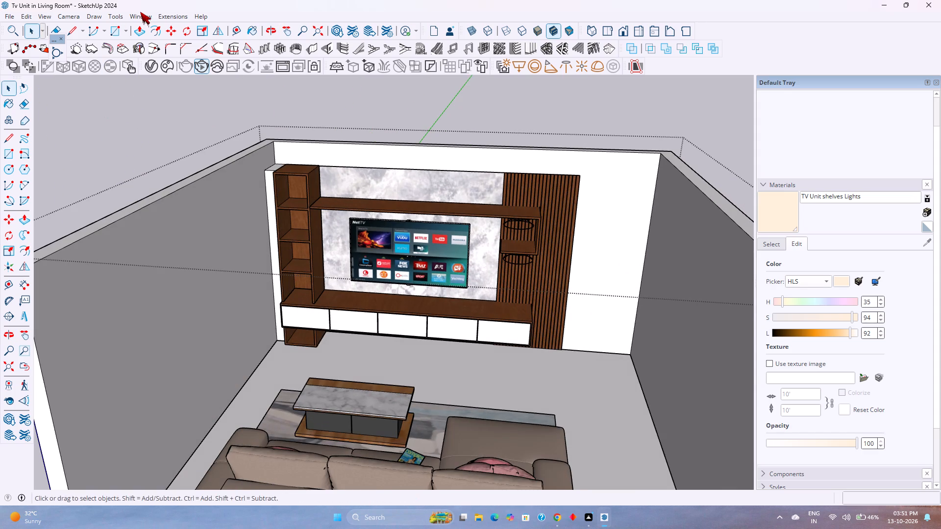
Reopen 3D Warehouse and browse the wall shelves models for a decor piece that suits the bare side wall.
{"action": "left_click", "coordinate": [140, 12]}
{"action": "left_click", "coordinate": [161, 92]}
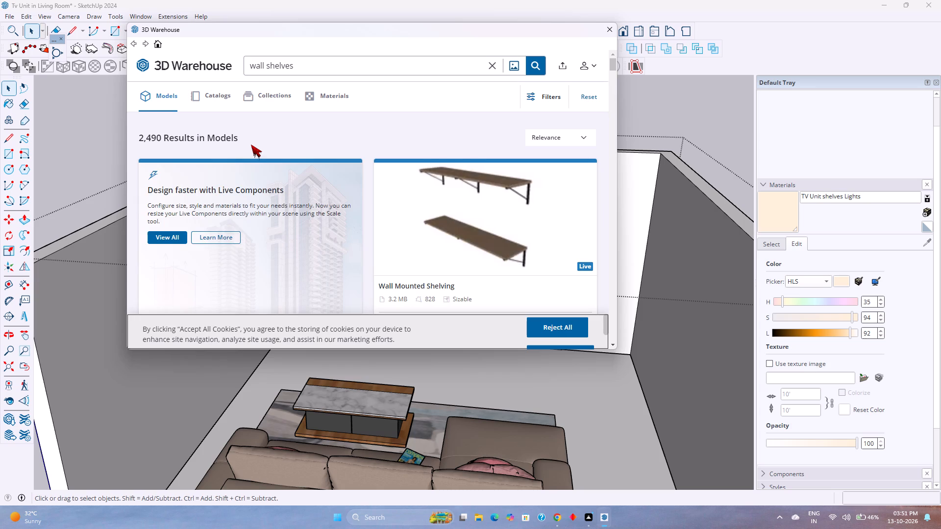
{"action": "scroll", "coordinate": [293, 191], "scroll_direction": "down", "scroll_amount": 7}
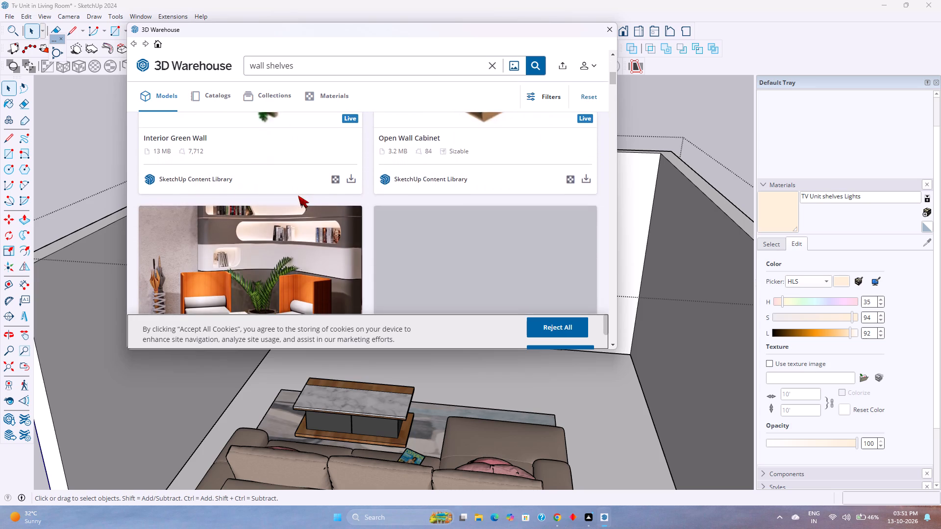
{"action": "scroll", "coordinate": [298, 195], "scroll_direction": "down", "scroll_amount": 10}
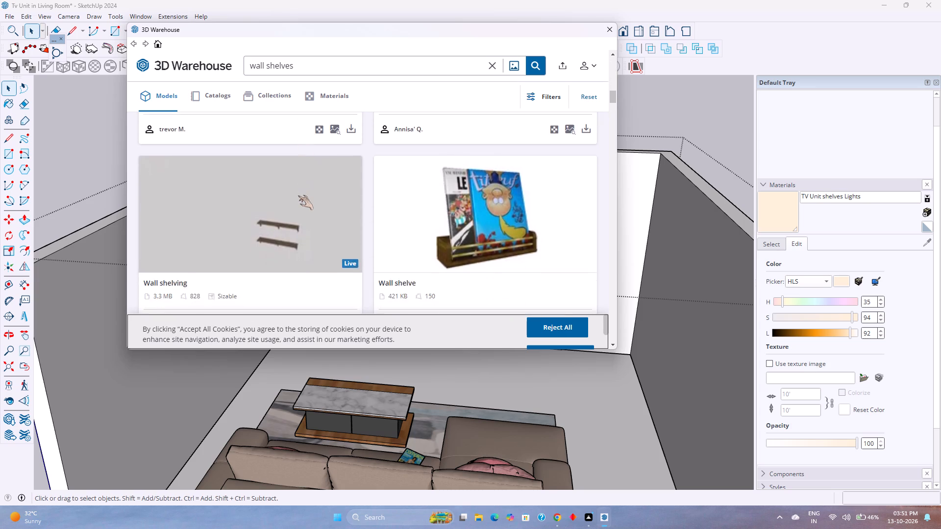
{"action": "scroll", "coordinate": [298, 195], "scroll_direction": "down", "scroll_amount": 11}
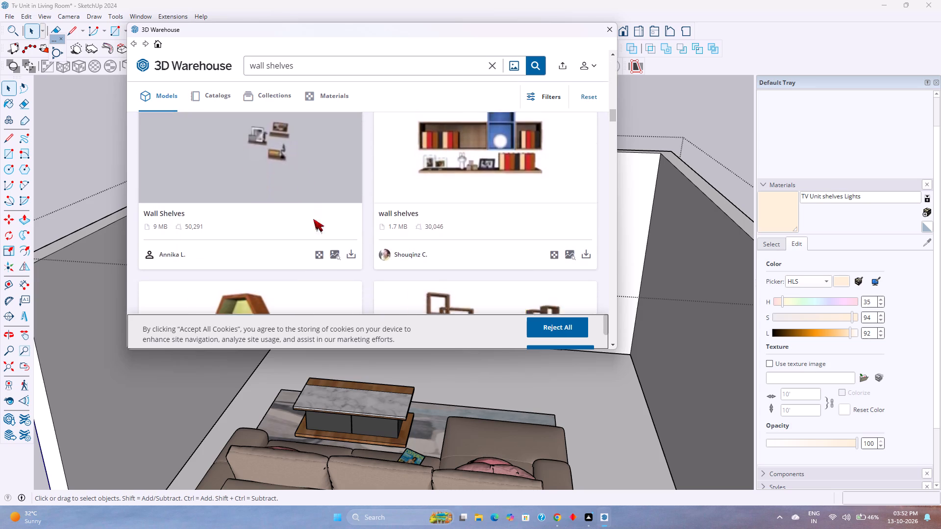
{"action": "scroll", "coordinate": [313, 219], "scroll_direction": "down", "scroll_amount": 3}
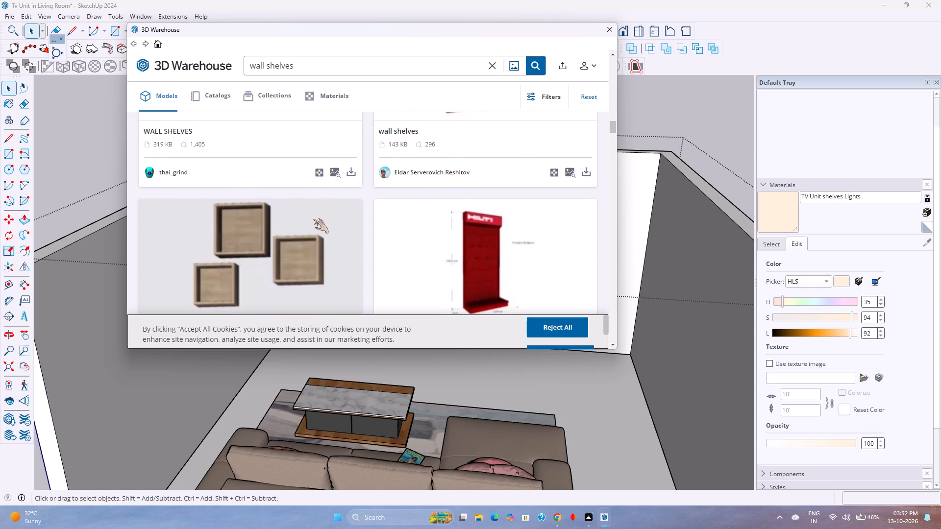
{"action": "scroll", "coordinate": [313, 219], "scroll_direction": "up", "scroll_amount": 1}
{"action": "scroll", "coordinate": [313, 223], "scroll_direction": "down", "scroll_amount": 2}
{"action": "scroll", "coordinate": [313, 224], "scroll_direction": "up", "scroll_amount": 4}
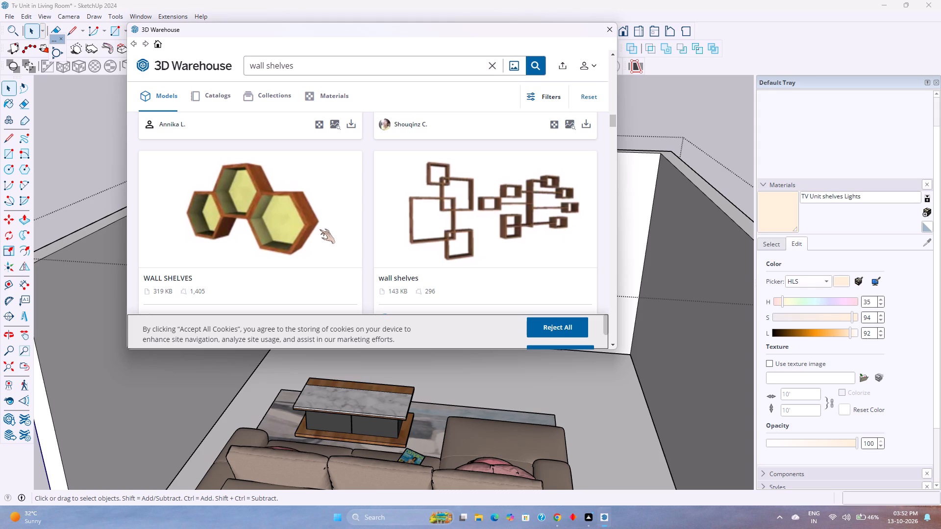
{"action": "scroll", "coordinate": [320, 229], "scroll_direction": "down", "scroll_amount": 6}
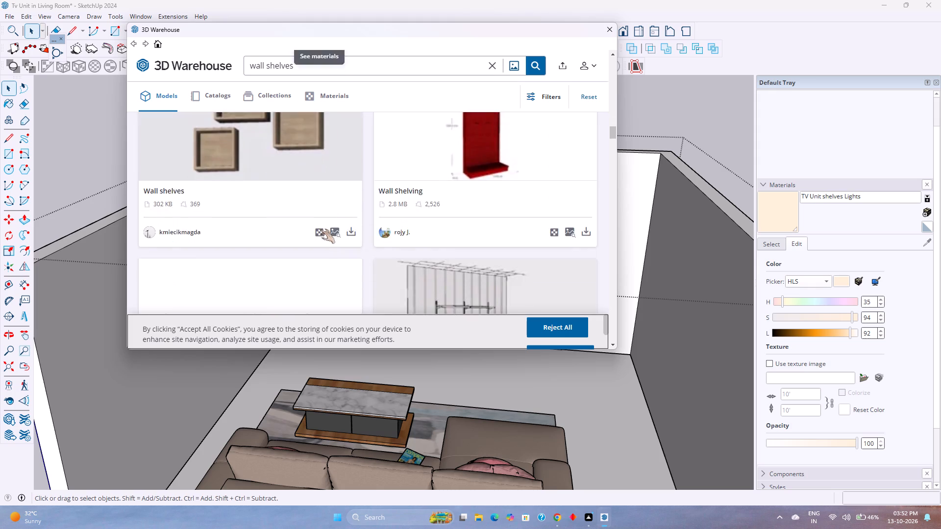
{"action": "scroll", "coordinate": [320, 229], "scroll_direction": "down", "scroll_amount": 3}
{"action": "scroll", "coordinate": [320, 229], "scroll_direction": "up", "scroll_amount": 9}
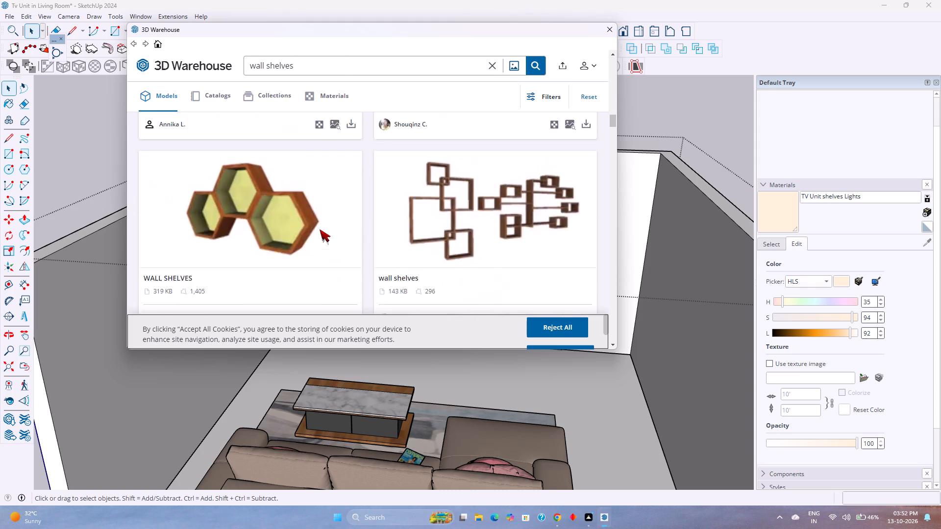
{"action": "scroll", "coordinate": [320, 229], "scroll_direction": "up", "scroll_amount": 18}
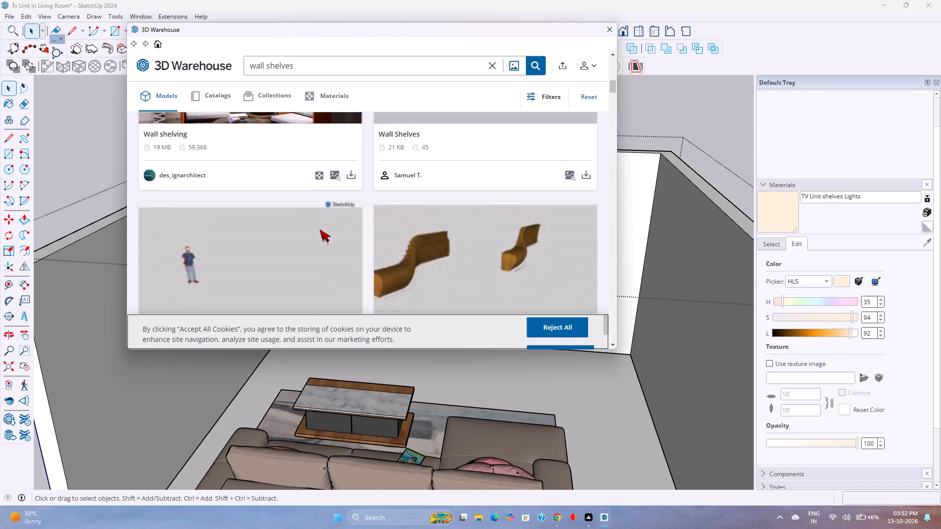
{"action": "scroll", "coordinate": [320, 229], "scroll_direction": "up", "scroll_amount": 8}
Load the Interior Green Wall model from 3D Warehouse and place it in the room in front of the TV unit.
{"action": "scroll", "coordinate": [320, 229], "scroll_direction": "down", "scroll_amount": 3}
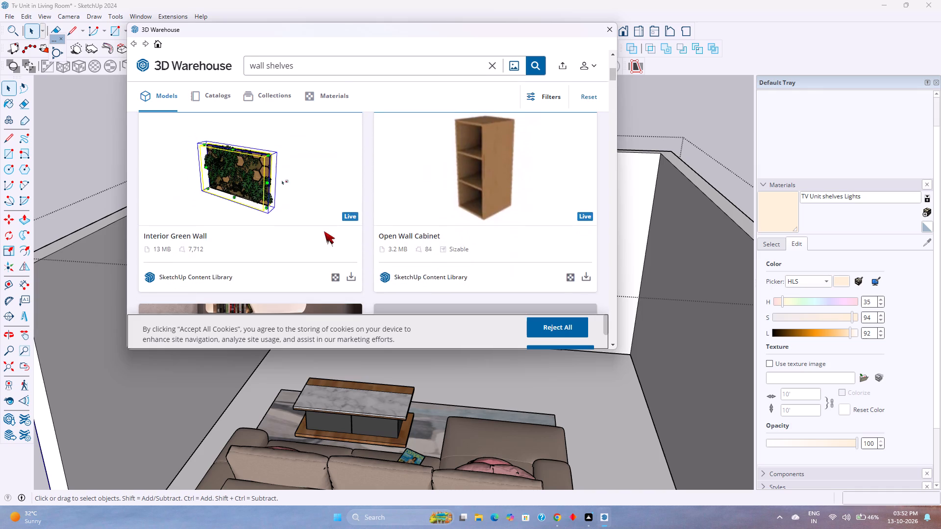
{"action": "scroll", "coordinate": [324, 231], "scroll_direction": "down", "scroll_amount": 2}
{"action": "left_click", "coordinate": [349, 184]}
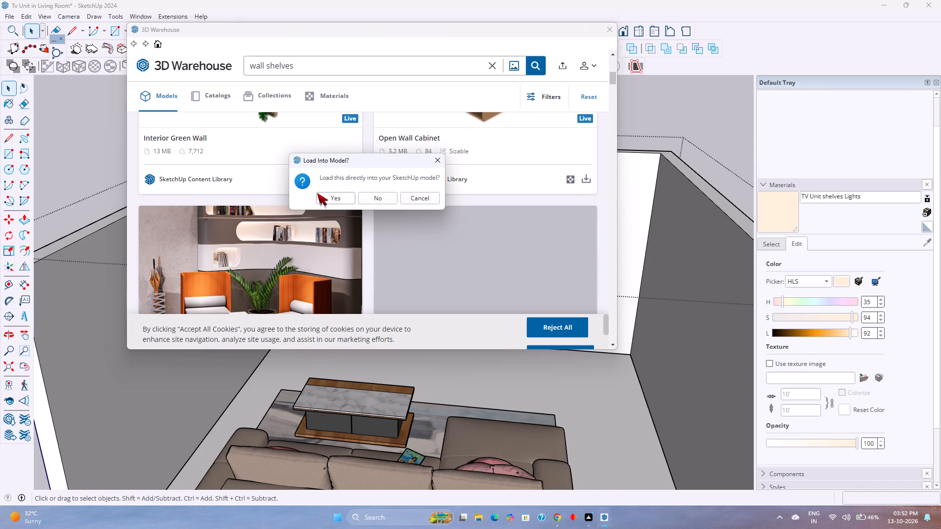
{"action": "left_click", "coordinate": [324, 204]}
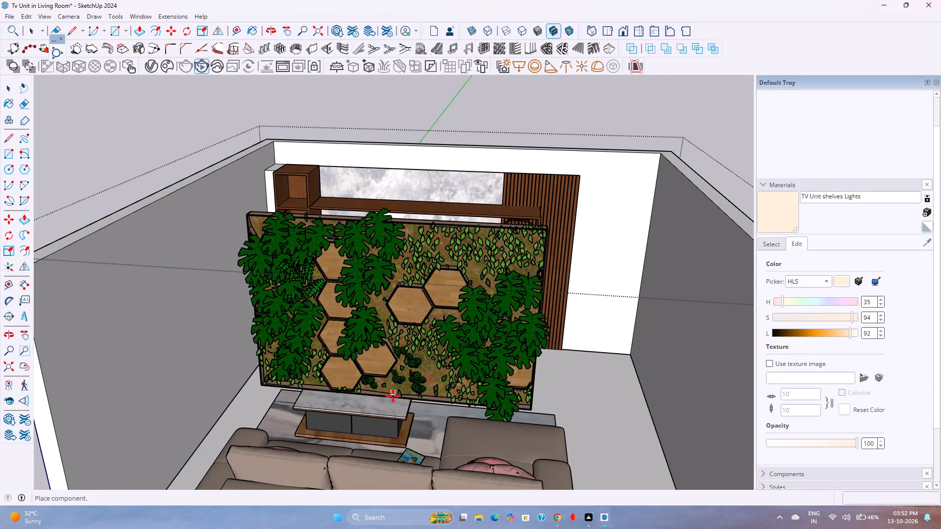
{"action": "left_click", "coordinate": [399, 377]}
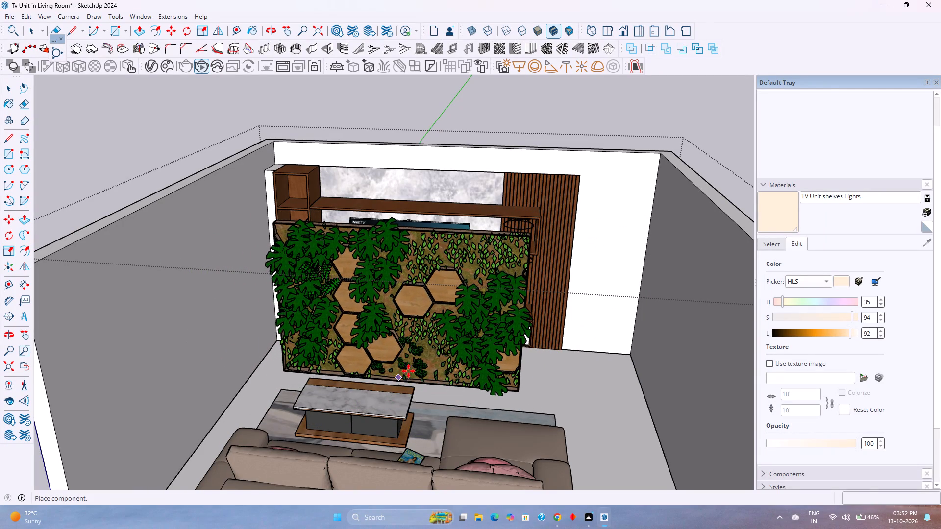
Rotate the green wall panel 90 degrees about the vertical axis around its upper corner, so it runs parallel to the side walls.
{"action": "scroll", "coordinate": [409, 369], "scroll_direction": "up", "scroll_amount": 5}
{"action": "middle_click_drag", "start_coordinate": [436, 348], "coordinate": [420, 431]}
{"action": "scroll", "coordinate": [420, 431], "scroll_direction": "down", "scroll_amount": 4}
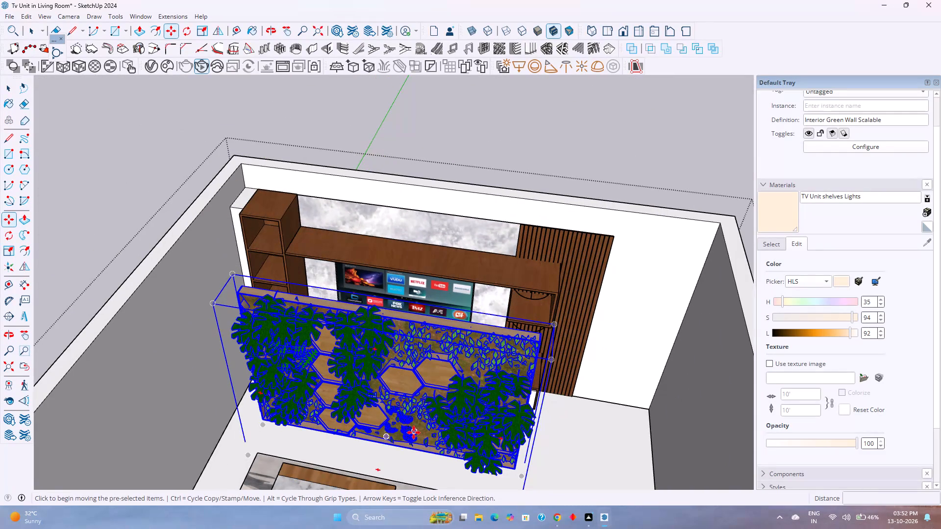
{"action": "left_click", "coordinate": [186, 30]}
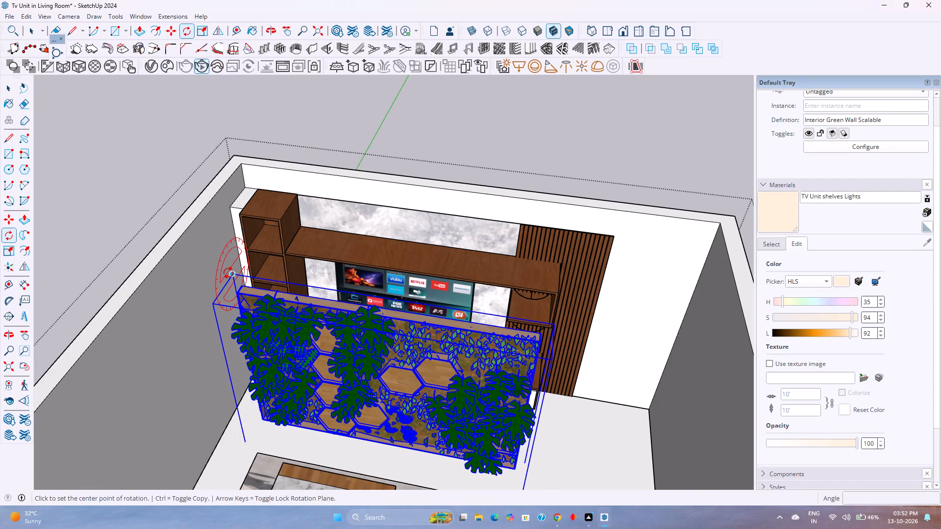
{"action": "key", "text": "Up"}
{"action": "left_click", "coordinate": [230, 276]}
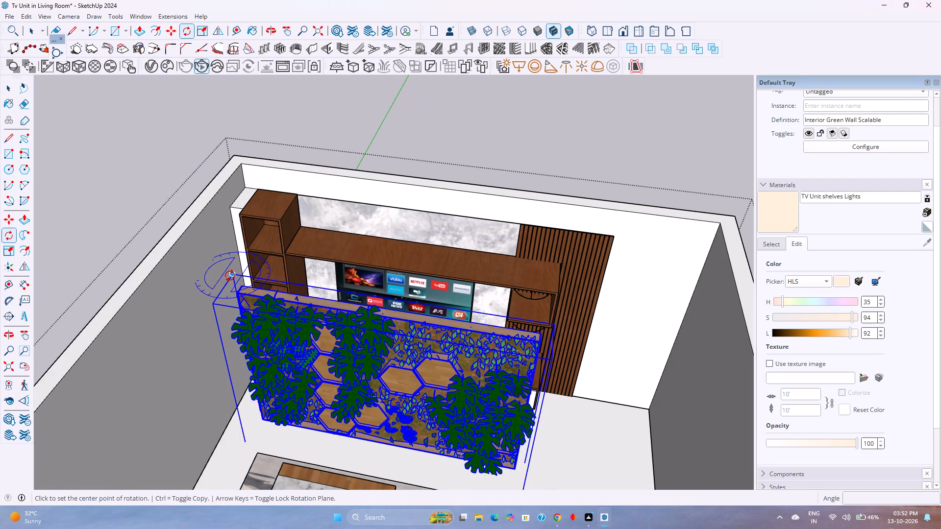
{"action": "left_click", "coordinate": [560, 327]}
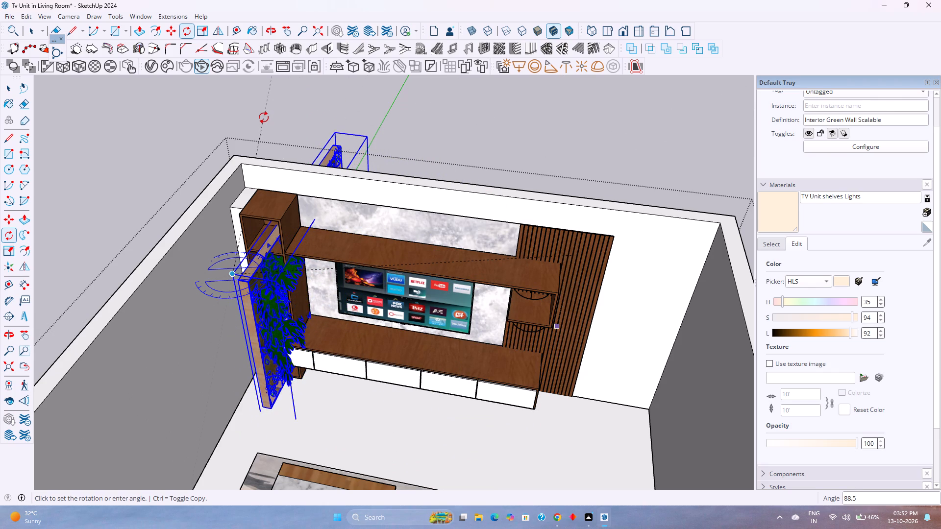
{"action": "type", "text": "90"}
{"action": "key", "text": "Return"}
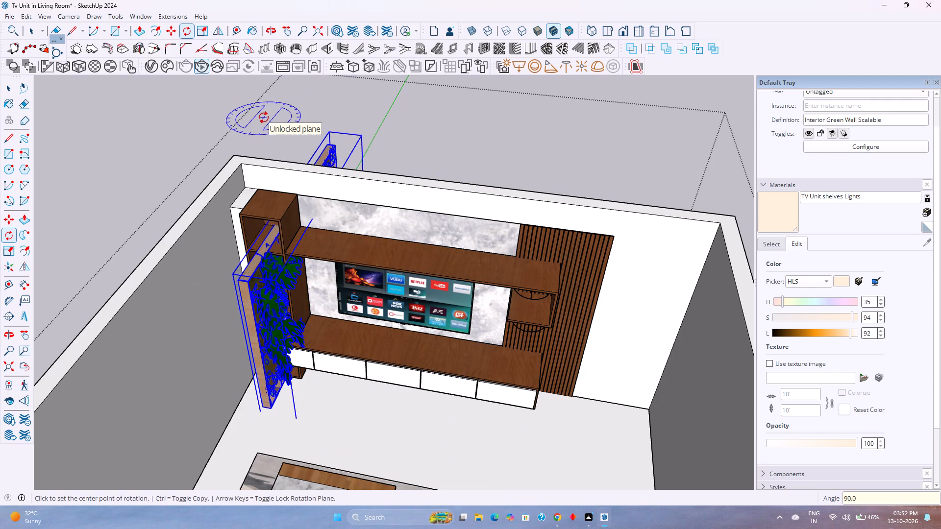
Move the green wall panel about 10 ft 7 in by its upper corner onto the side wall beside the tall open shelves.
{"action": "key", "text": "m"}
{"action": "scroll", "coordinate": [222, 287], "scroll_direction": "up", "scroll_amount": 3}
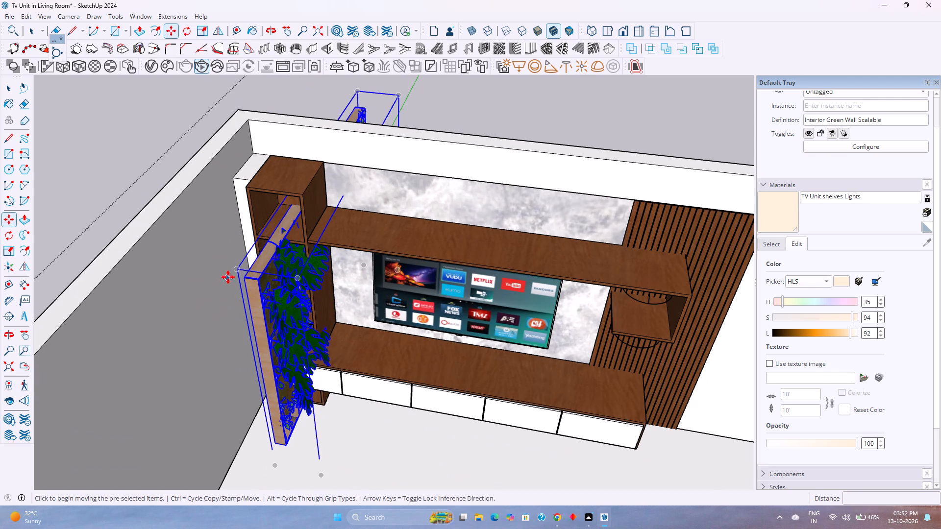
{"action": "left_click", "coordinate": [237, 270]}
{"action": "scroll", "coordinate": [236, 267], "scroll_direction": "down", "scroll_amount": 8}
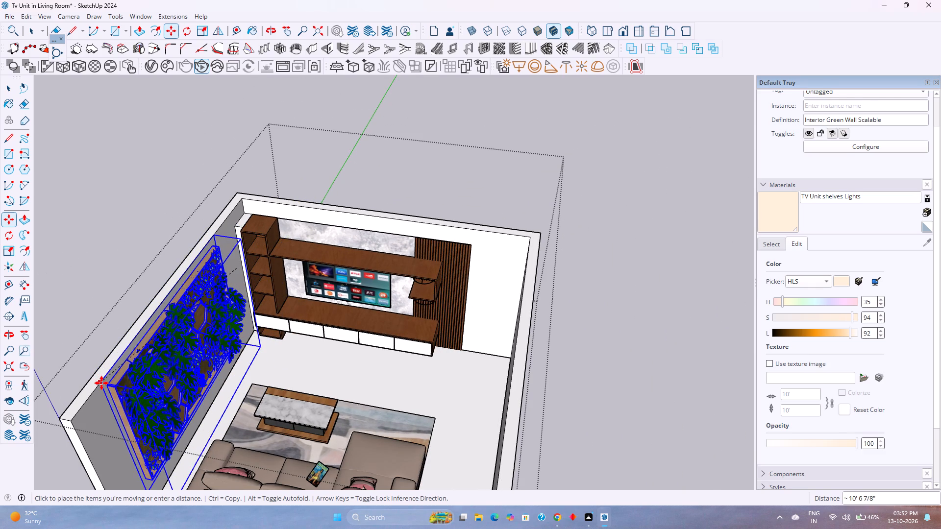
{"action": "left_click", "coordinate": [101, 383]}
Shift the green wall panel slightly along the side wall toward the TV unit and check its fit against the wall.
{"action": "middle_click_drag", "start_coordinate": [151, 393], "coordinate": [110, 329]}
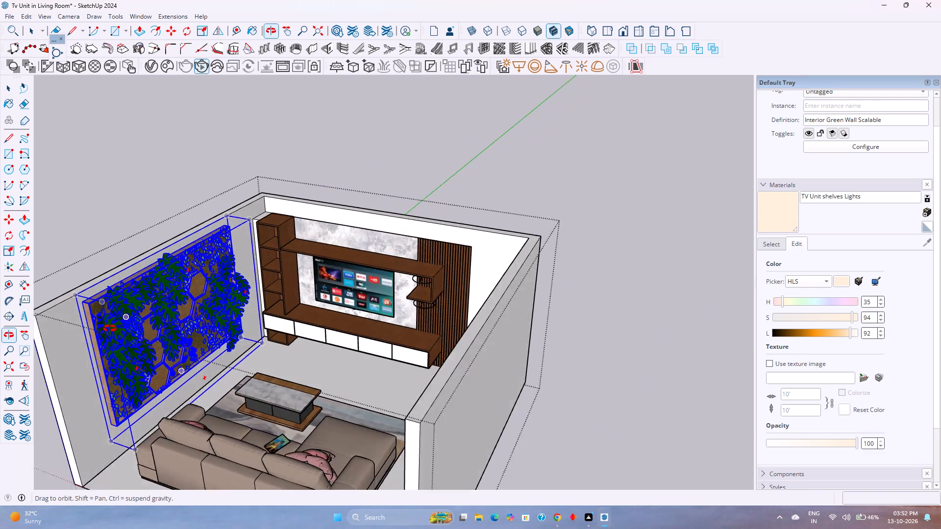
{"action": "middle_click_drag", "start_coordinate": [110, 329], "coordinate": [124, 323]}
{"action": "scroll", "coordinate": [187, 307], "scroll_direction": "up", "scroll_amount": 3}
{"action": "middle_click_drag", "start_coordinate": [215, 276], "coordinate": [100, 428]}
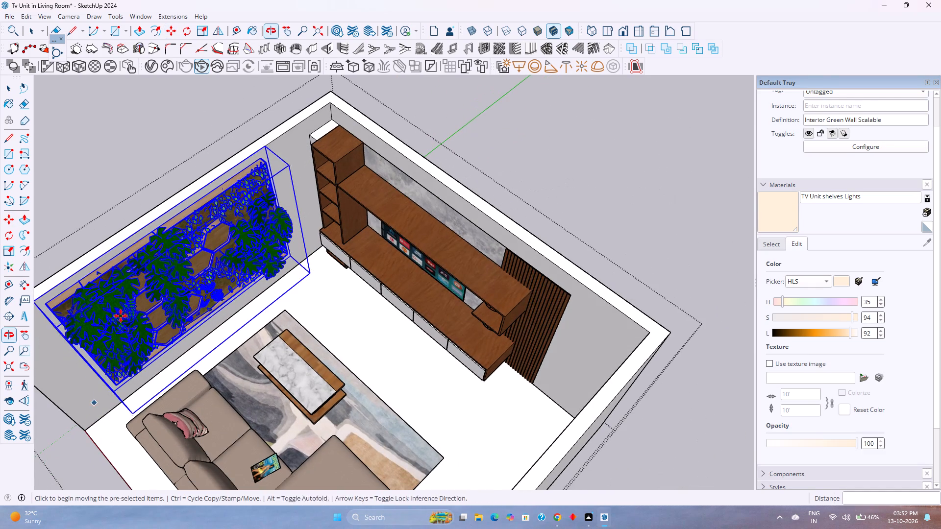
{"action": "left_click", "coordinate": [266, 147]}
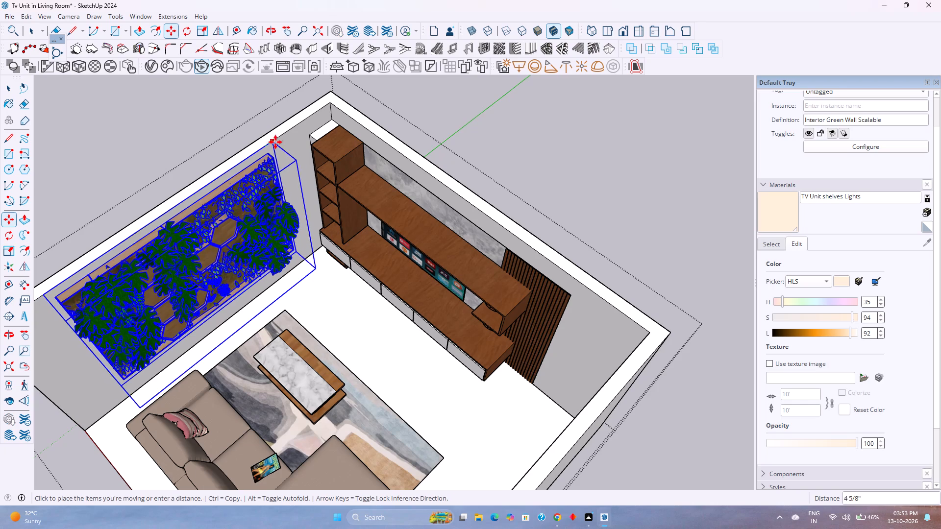
{"action": "left_click", "coordinate": [284, 137]}
{"action": "middle_click_drag", "start_coordinate": [209, 211], "coordinate": [360, 143]}
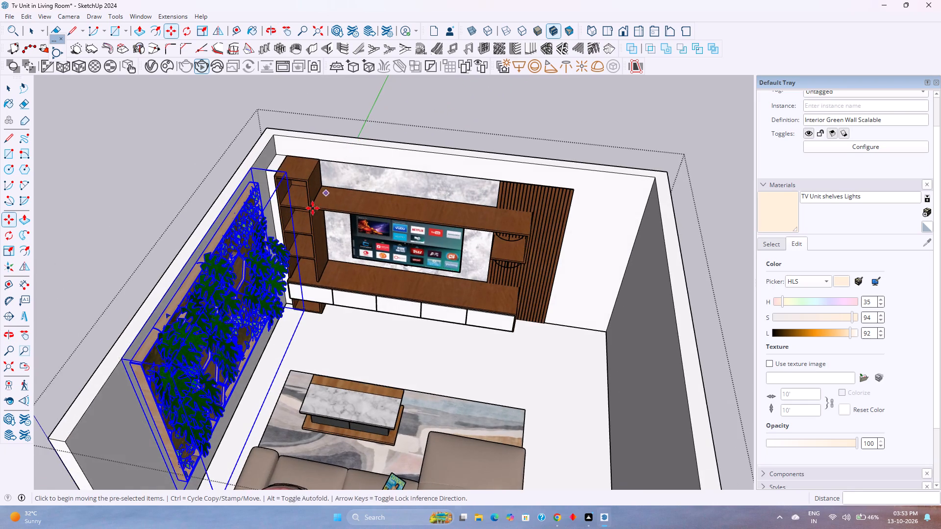
{"action": "scroll", "coordinate": [215, 308], "scroll_direction": "up", "scroll_amount": 5}
{"action": "middle_click_drag", "start_coordinate": [189, 330], "coordinate": [240, 280]}
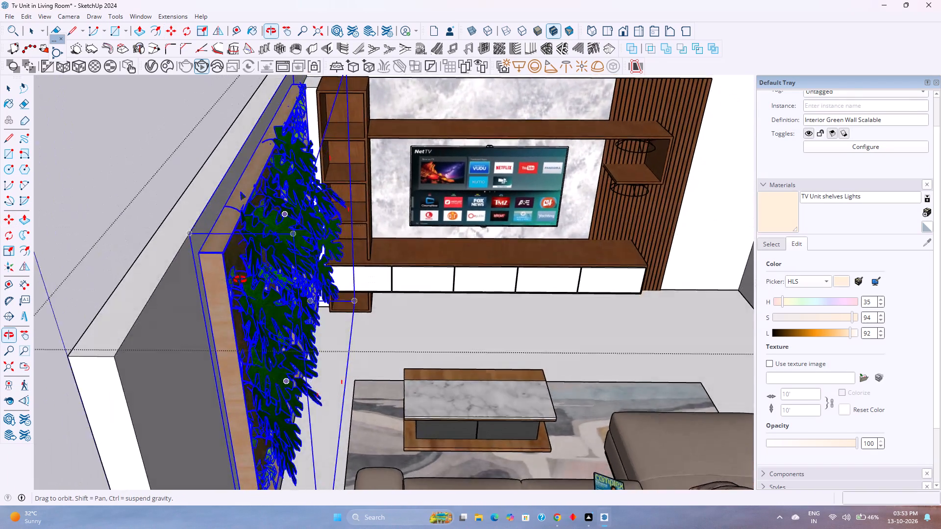
Undo the last shift of the green wall panel and delete the panel from the side wall.
{"action": "middle_click_drag", "start_coordinate": [240, 280], "coordinate": [196, 312]}
{"action": "middle_click", "coordinate": [196, 312]}
{"action": "scroll", "coordinate": [196, 313], "scroll_direction": "up", "scroll_amount": 5}
{"action": "middle_click_drag", "start_coordinate": [196, 314], "coordinate": [140, 315]}
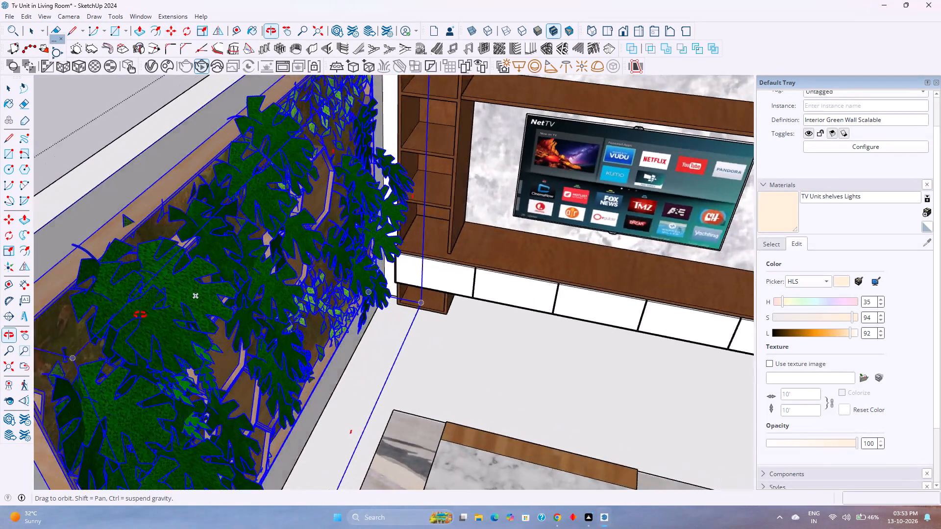
{"action": "middle_click_drag", "start_coordinate": [140, 315], "coordinate": [89, 313]}
{"action": "scroll", "coordinate": [157, 322], "scroll_direction": "down", "scroll_amount": 8}
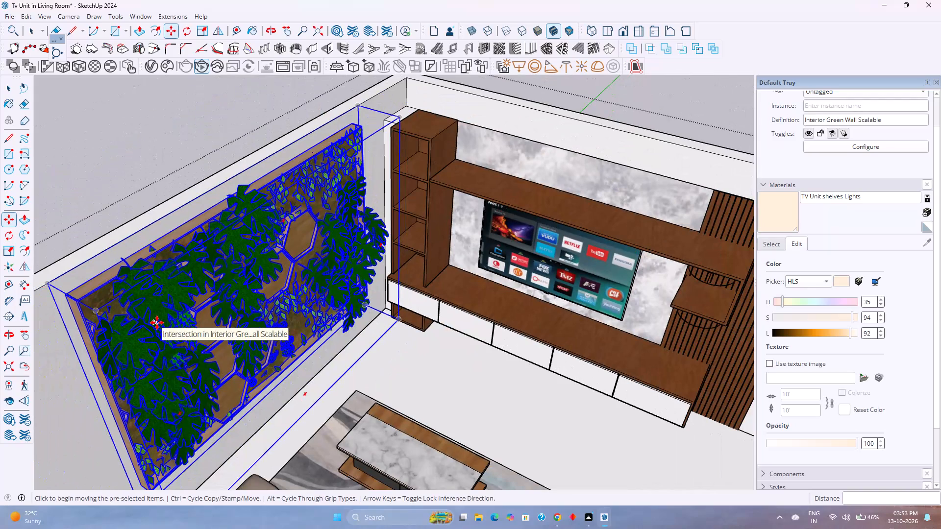
{"action": "key", "text": "ctrl+z"}
{"action": "key", "text": "space"}
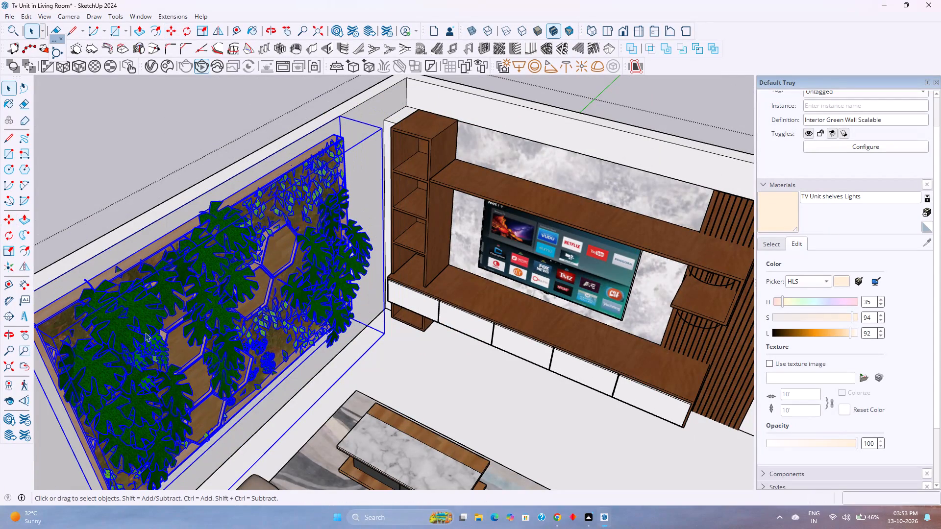
{"action": "key", "text": "Delete"}
Open 3D Warehouse and browse the wall shelves results for a decorative shelf model suited to the side wall.
{"action": "left_click", "coordinate": [146, 19]}
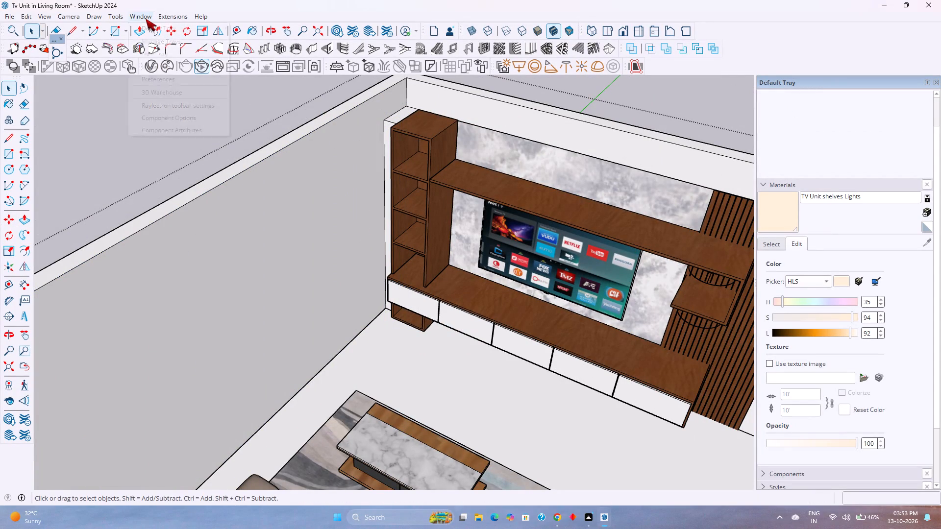
{"action": "left_click", "coordinate": [167, 97]}
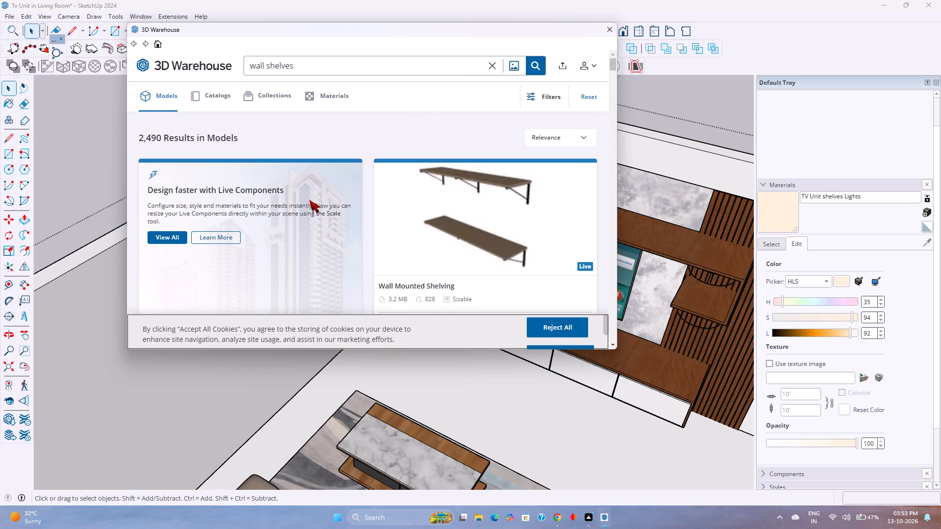
{"action": "scroll", "coordinate": [337, 247], "scroll_direction": "down", "scroll_amount": 7}
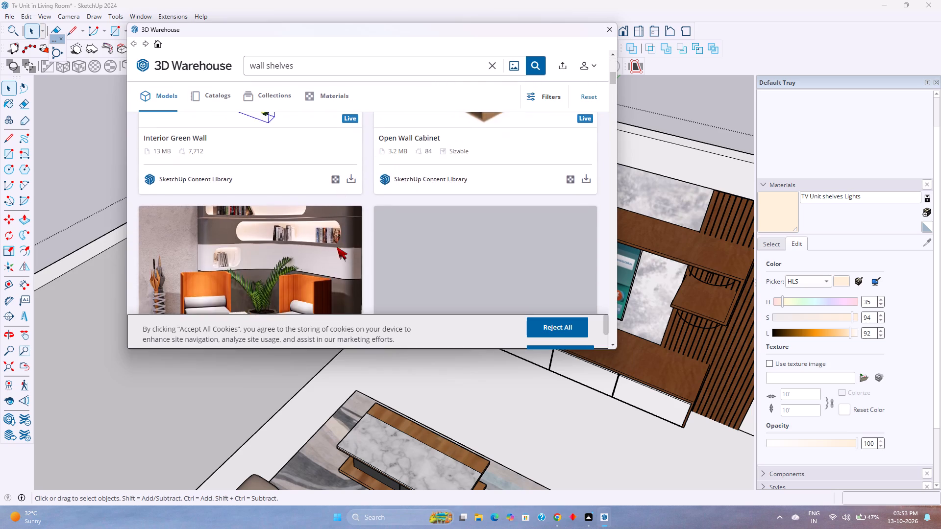
{"action": "scroll", "coordinate": [337, 247], "scroll_direction": "up", "scroll_amount": 1}
{"action": "scroll", "coordinate": [337, 247], "scroll_direction": "down", "scroll_amount": 11}
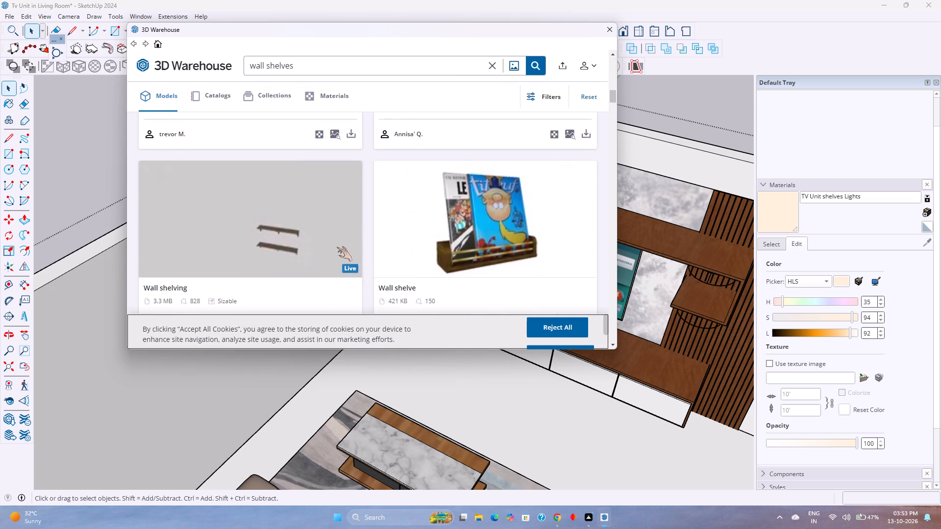
{"action": "scroll", "coordinate": [337, 247], "scroll_direction": "down", "scroll_amount": 11}
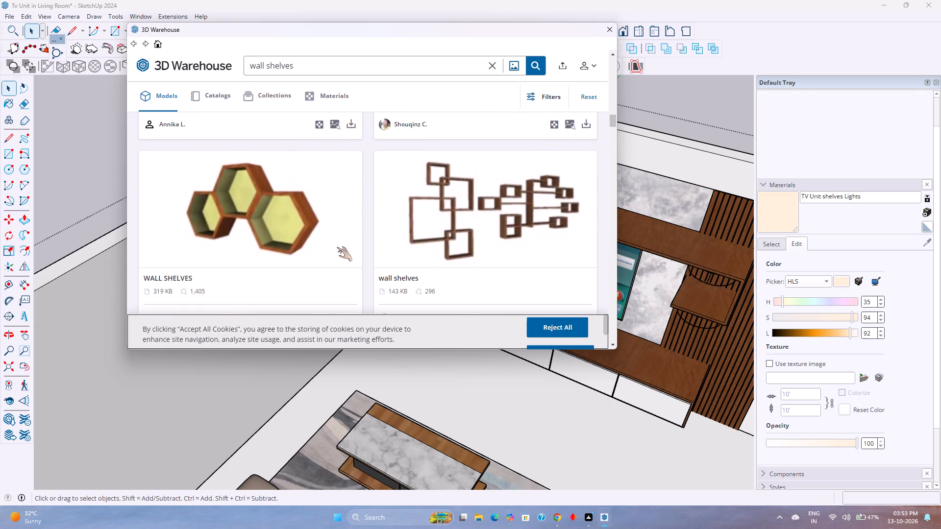
{"action": "scroll", "coordinate": [337, 247], "scroll_direction": "down", "scroll_amount": 11}
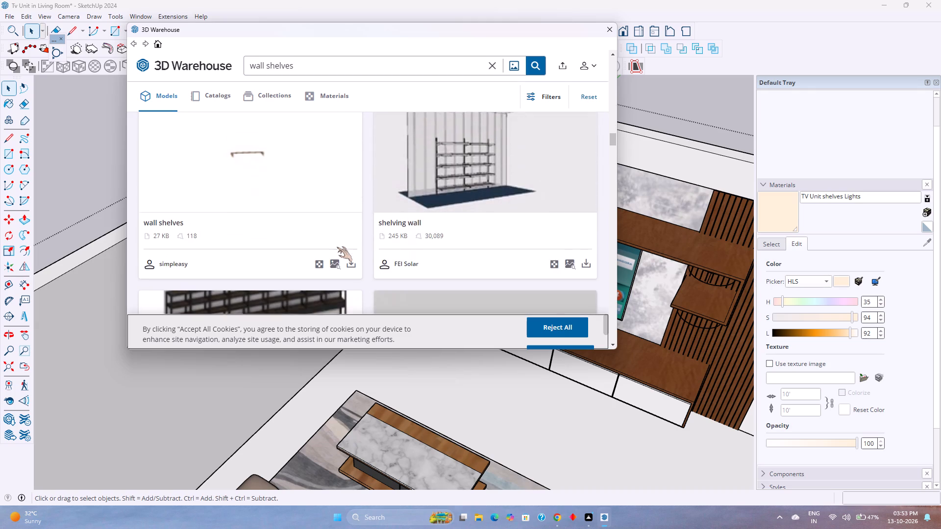
{"action": "scroll", "coordinate": [337, 247], "scroll_direction": "down", "scroll_amount": 7}
{"action": "scroll", "coordinate": [337, 247], "scroll_direction": "up", "scroll_amount": 1}
{"action": "scroll", "coordinate": [337, 247], "scroll_direction": "down", "scroll_amount": 4}
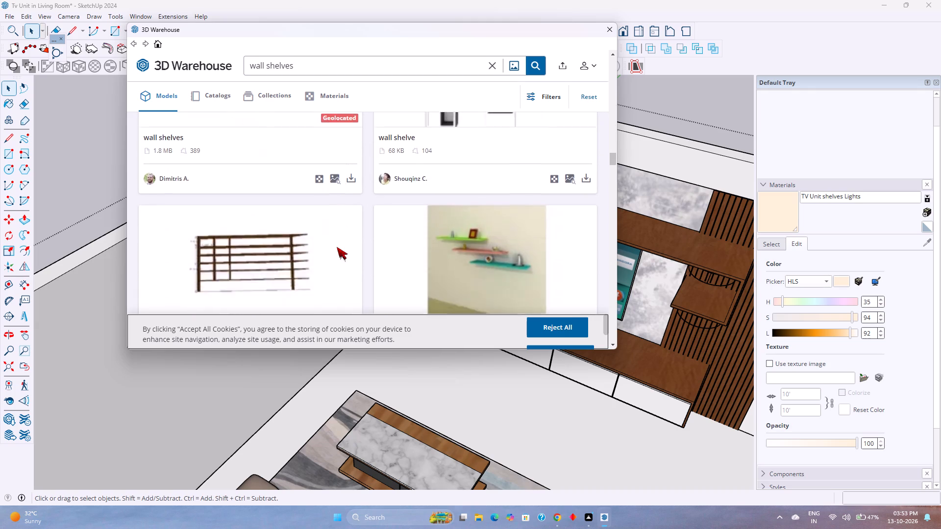
{"action": "scroll", "coordinate": [337, 247], "scroll_direction": "down", "scroll_amount": 4}
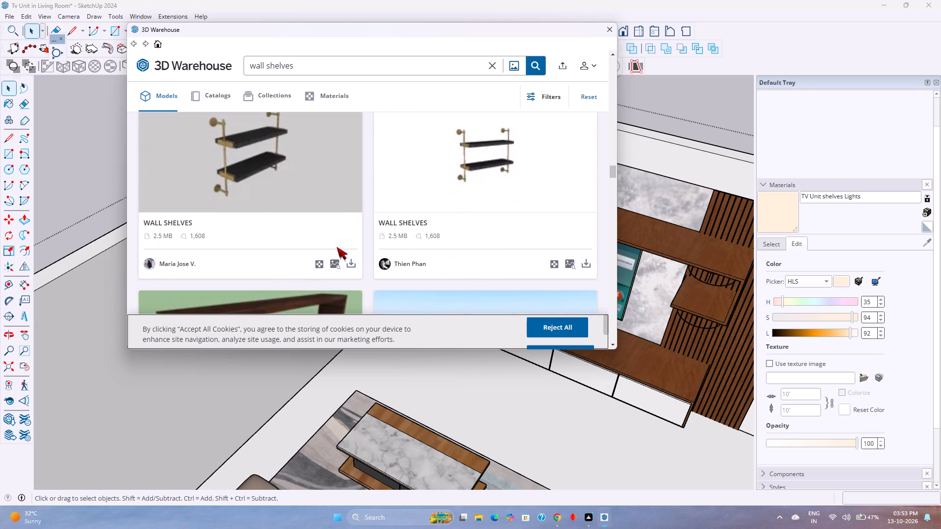
{"action": "scroll", "coordinate": [337, 247], "scroll_direction": "up", "scroll_amount": 18}
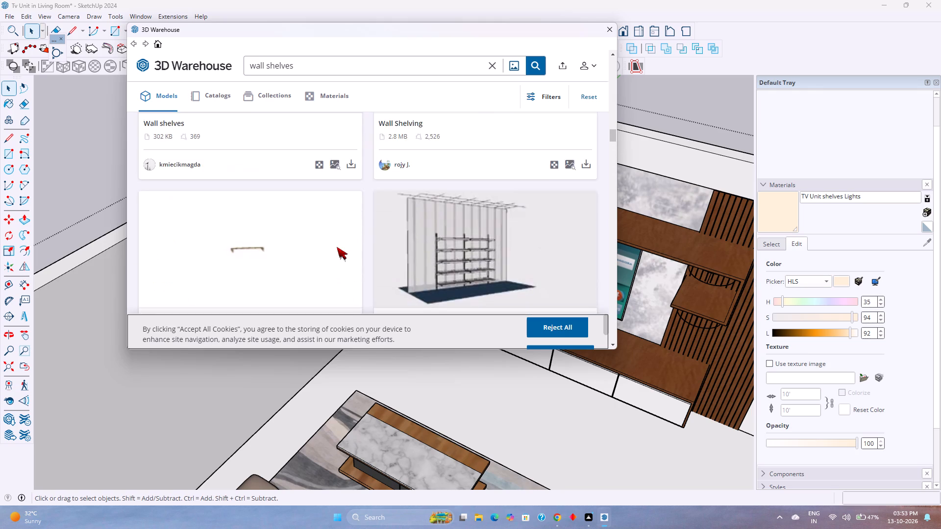
{"action": "scroll", "coordinate": [337, 247], "scroll_direction": "up", "scroll_amount": 10}
{"action": "scroll", "coordinate": [337, 247], "scroll_direction": "down", "scroll_amount": 4}
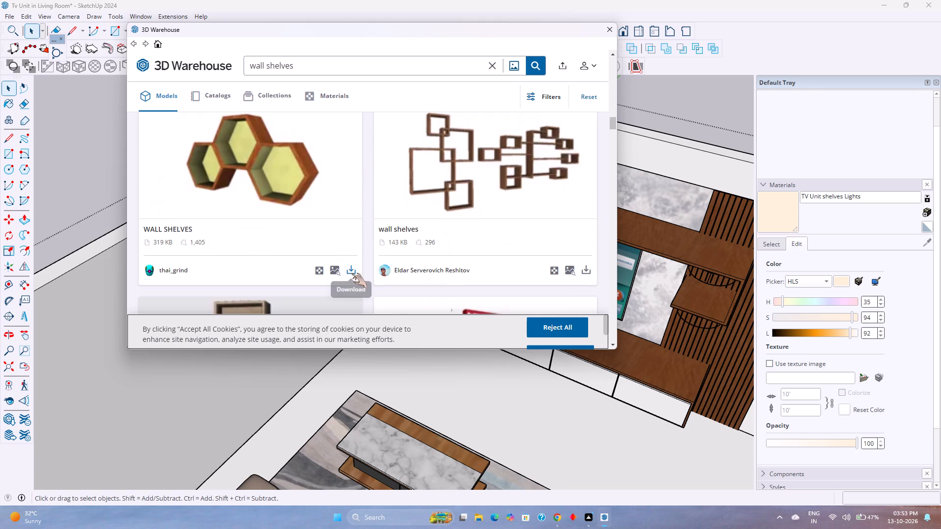
Load the WALL SHELVES model with three hexagonal shelves directly into the scene and place it at the side wall.
{"action": "left_click", "coordinate": [351, 273]}
{"action": "left_click", "coordinate": [345, 204]}
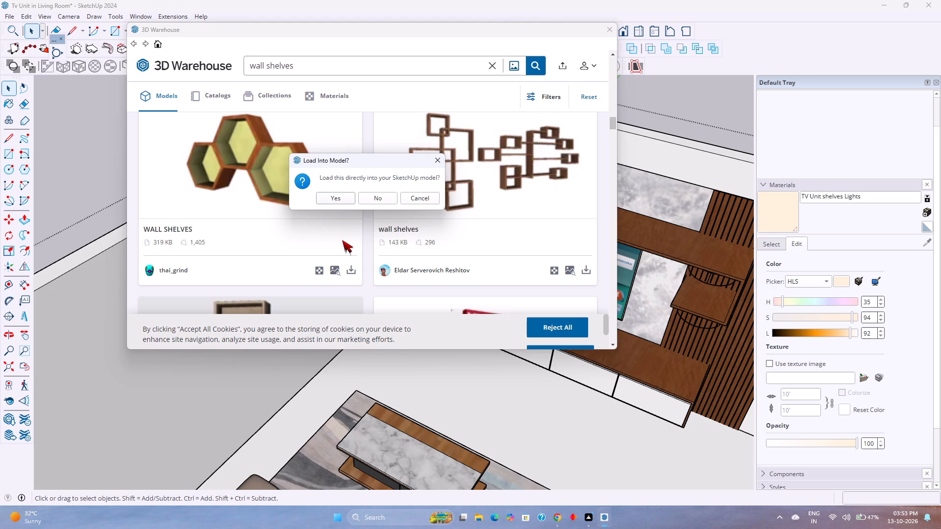
{"action": "left_click", "coordinate": [341, 198]}
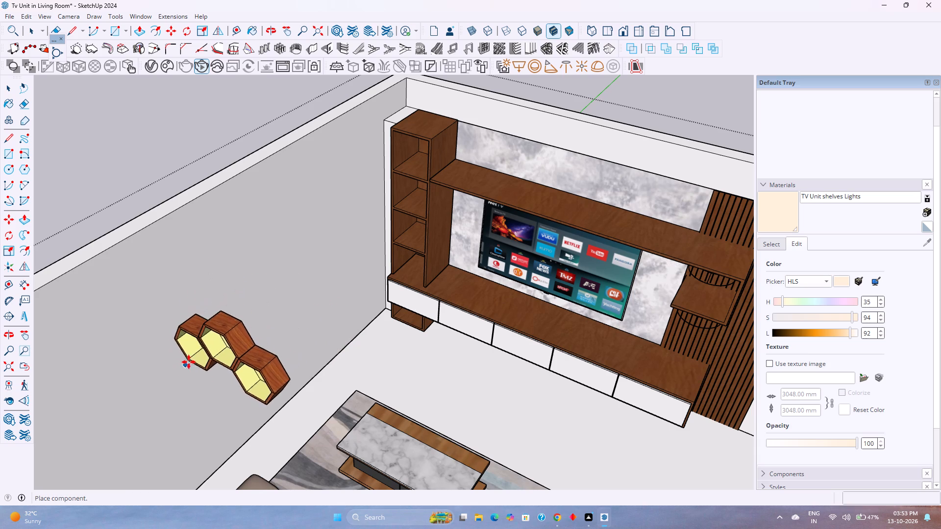
{"action": "left_click", "coordinate": [229, 308]}
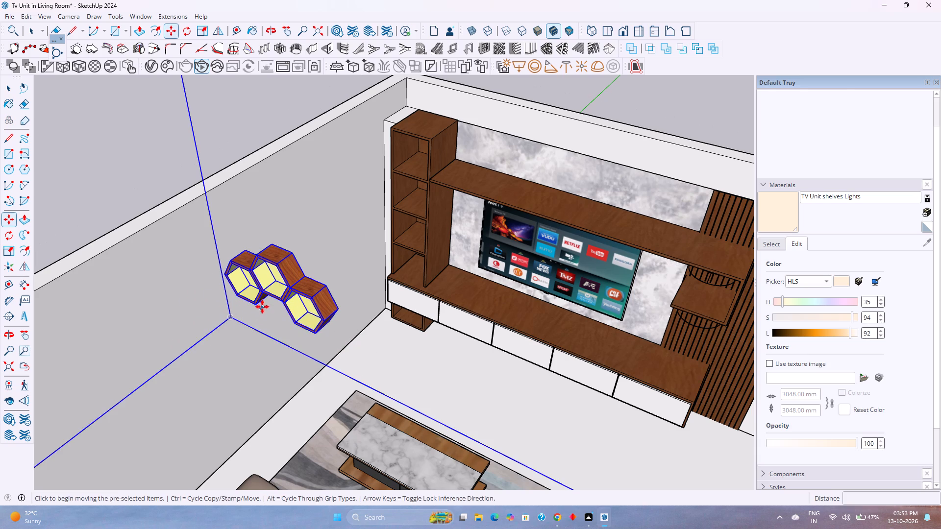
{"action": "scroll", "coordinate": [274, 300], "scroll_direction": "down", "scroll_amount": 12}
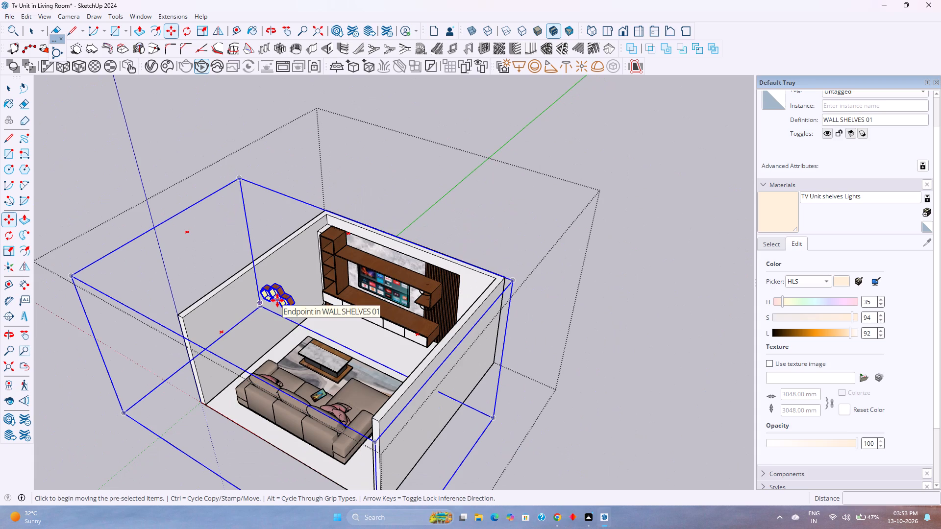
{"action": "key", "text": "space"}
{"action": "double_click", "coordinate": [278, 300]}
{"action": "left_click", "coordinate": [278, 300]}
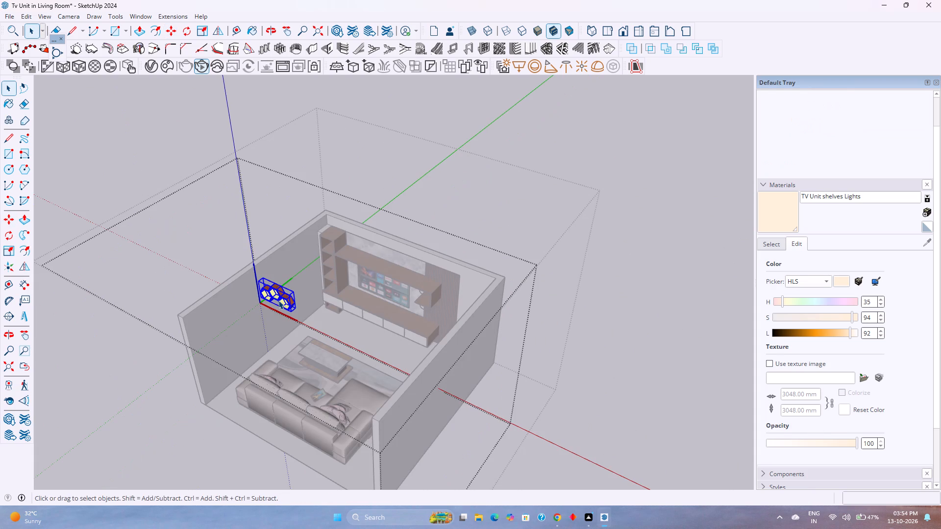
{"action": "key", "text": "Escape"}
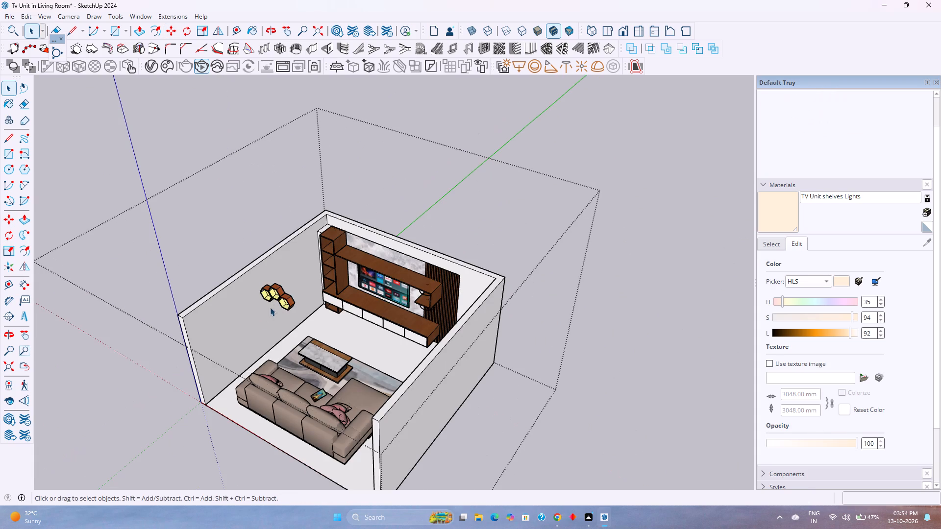
Inside the wall shelves component, invert the selection from the hexagonal shelf group, delete the other objects and leave the component.
{"action": "double_click", "coordinate": [282, 290]}
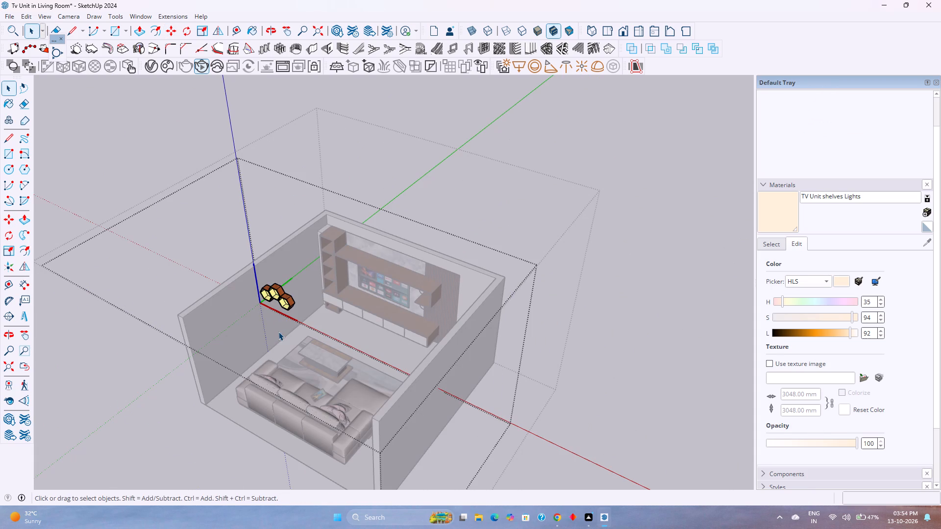
{"action": "left_click", "coordinate": [277, 298]}
{"action": "right_click", "coordinate": [277, 298]}
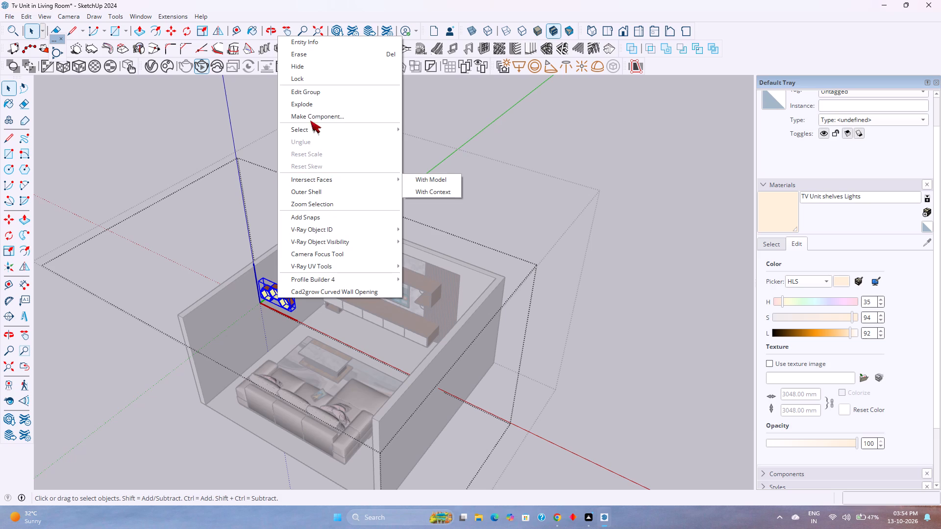
{"action": "left_click", "coordinate": [444, 144]}
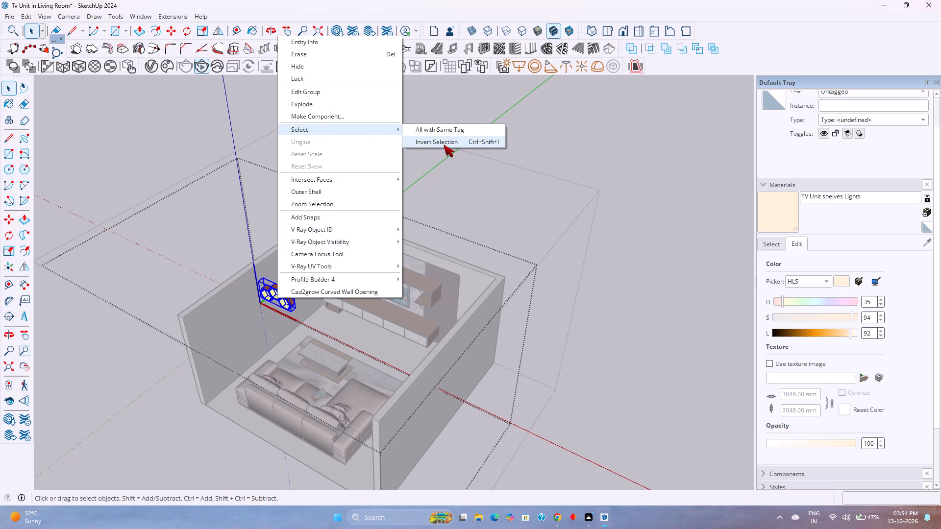
{"action": "key", "text": "Delete"}
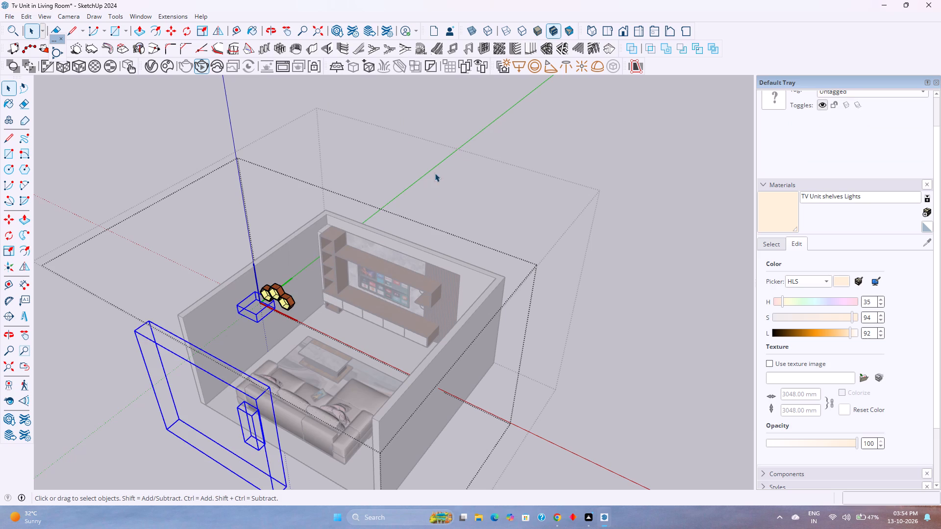
{"action": "left_click", "coordinate": [570, 289]}
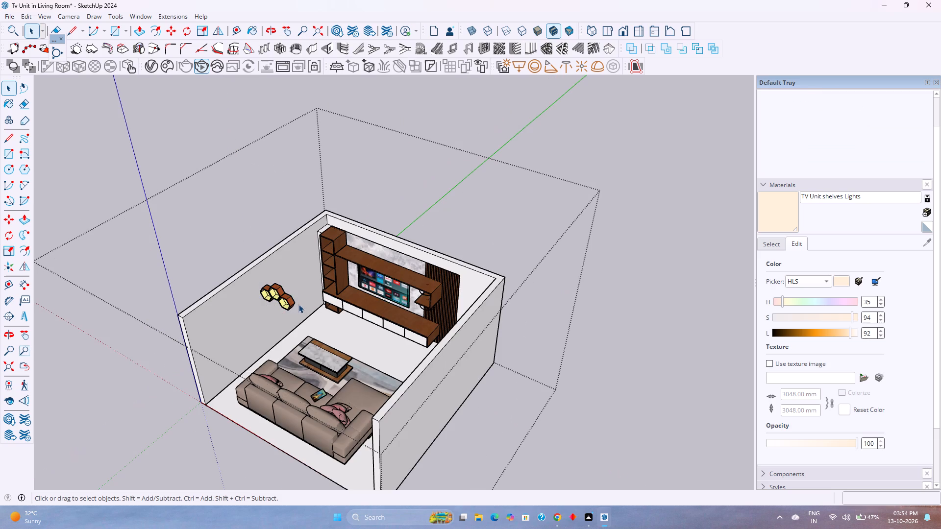
Reopen the wall shelves component and try again to delete everything except the hexagonal shelf group using an inverted selection.
{"action": "left_click", "coordinate": [289, 300]}
{"action": "double_click", "coordinate": [289, 300]}
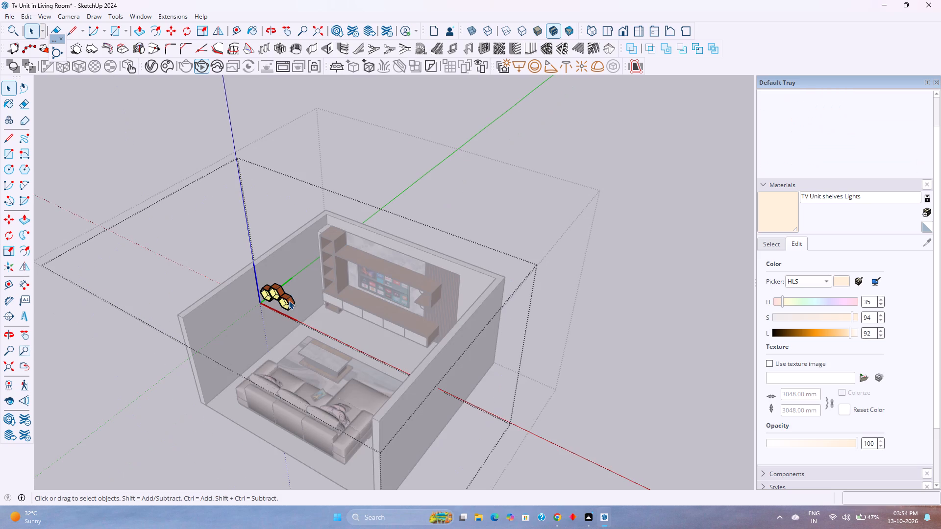
{"action": "left_click", "coordinate": [289, 300]}
{"action": "right_click", "coordinate": [289, 300]}
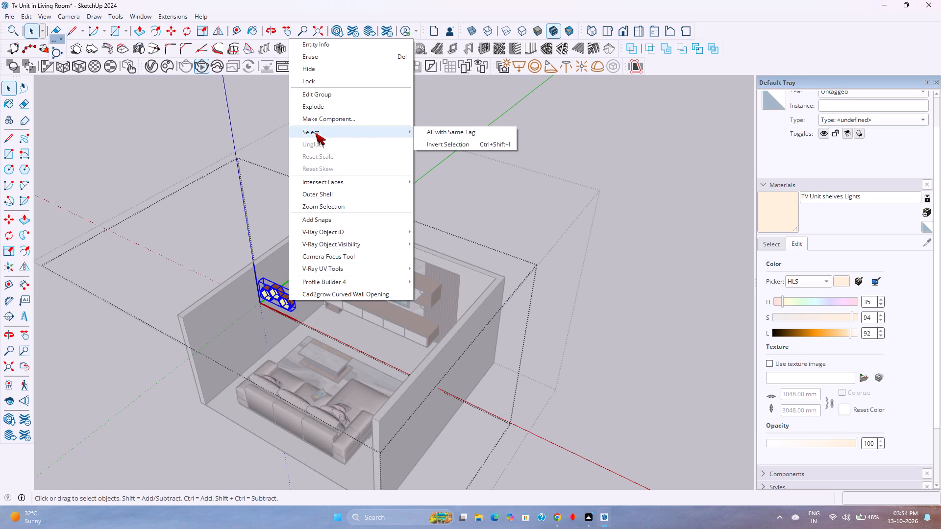
{"action": "left_click", "coordinate": [448, 142]}
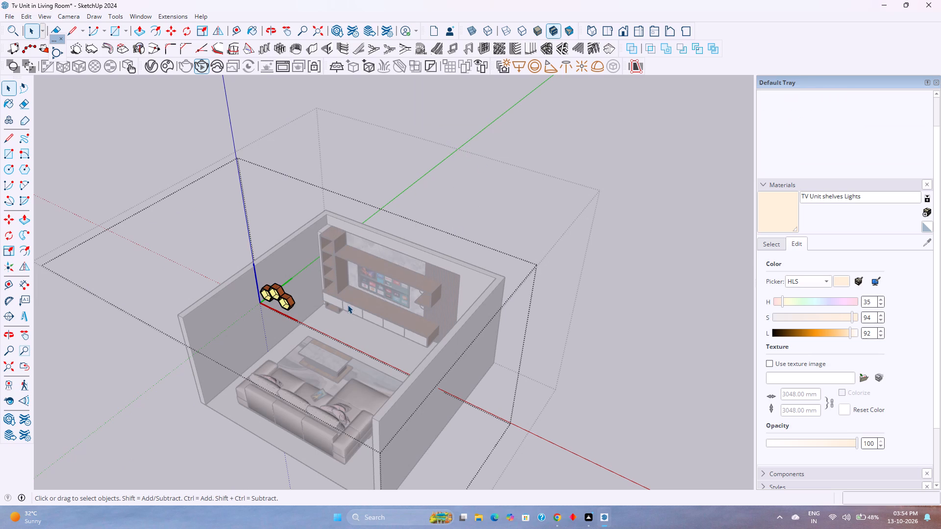
{"action": "key", "text": "Delete"}
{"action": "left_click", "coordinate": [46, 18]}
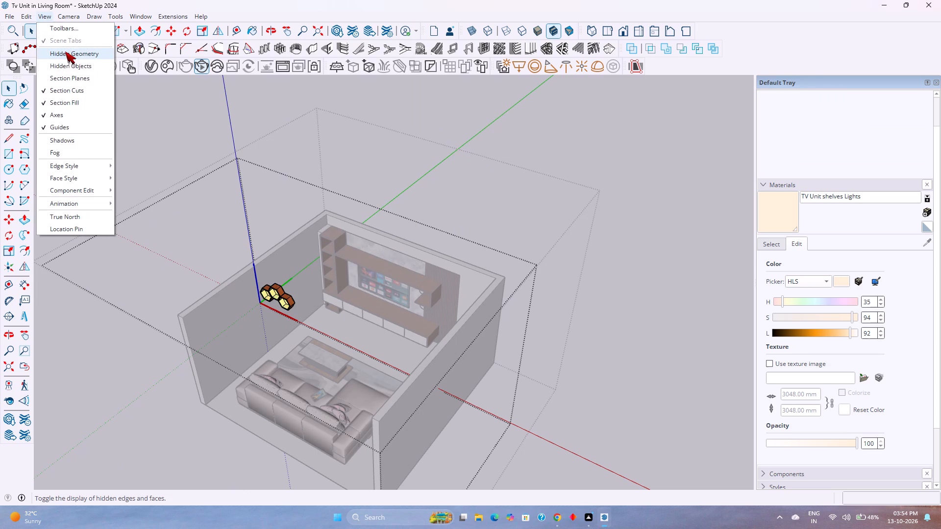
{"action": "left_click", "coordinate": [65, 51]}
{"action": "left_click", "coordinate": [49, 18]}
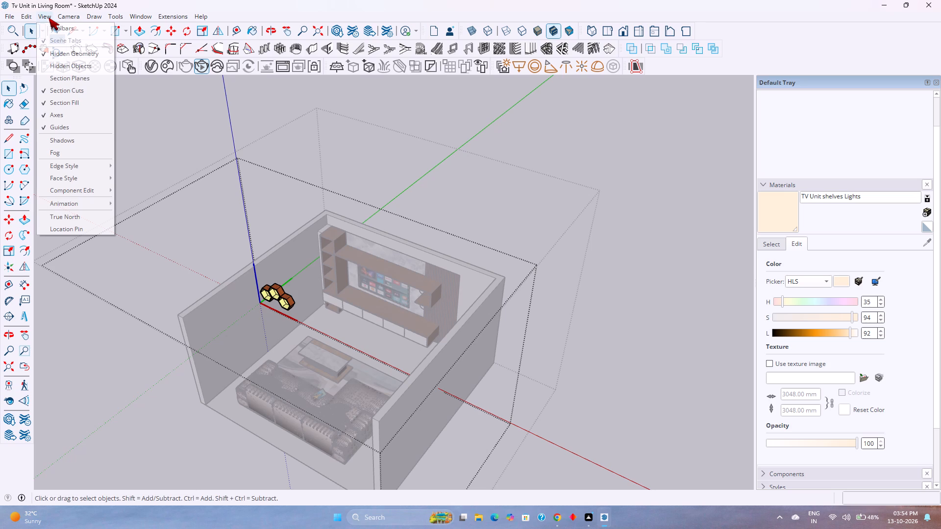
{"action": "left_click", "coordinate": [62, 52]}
Turn on the display of hidden objects.
{"action": "left_click", "coordinate": [50, 22]}
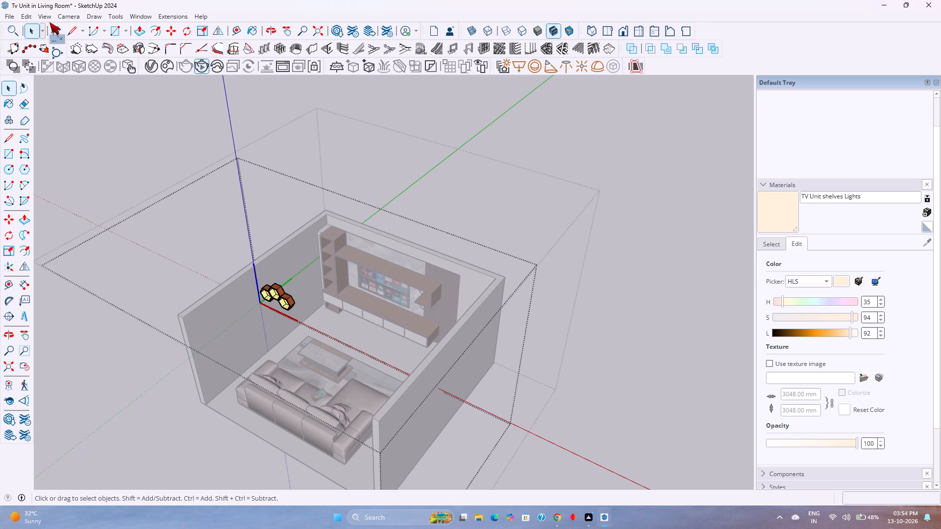
{"action": "left_click", "coordinate": [45, 15]}
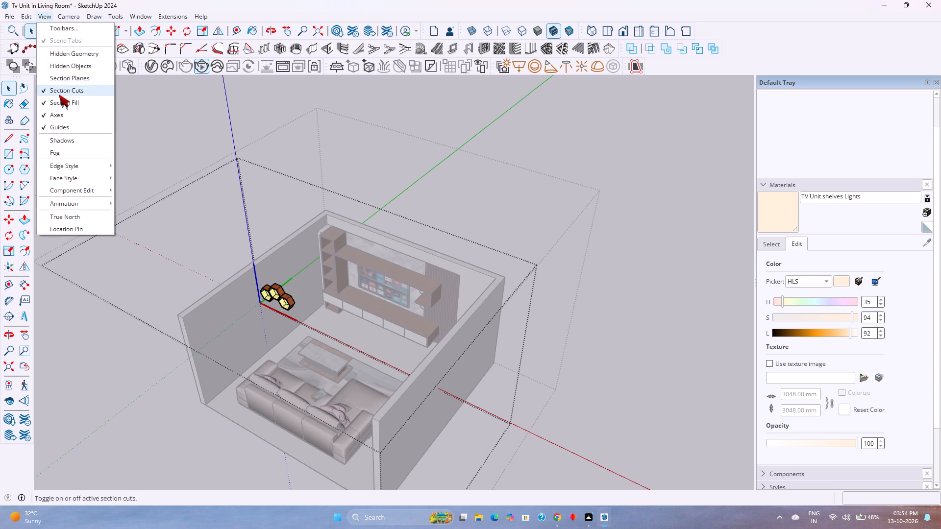
{"action": "left_click", "coordinate": [65, 63]}
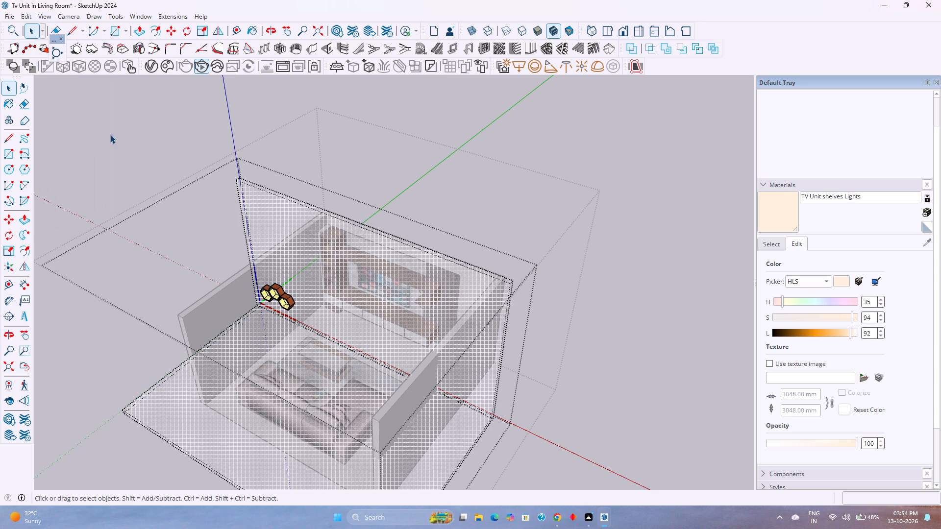
Inside the wall shelves component, delete the revealed hidden wall and floor geometry around the hexagonal shelves, then leave the component.
{"action": "middle_click_drag", "start_coordinate": [311, 348], "coordinate": [163, 274]}
{"action": "middle_click", "coordinate": [163, 273]}
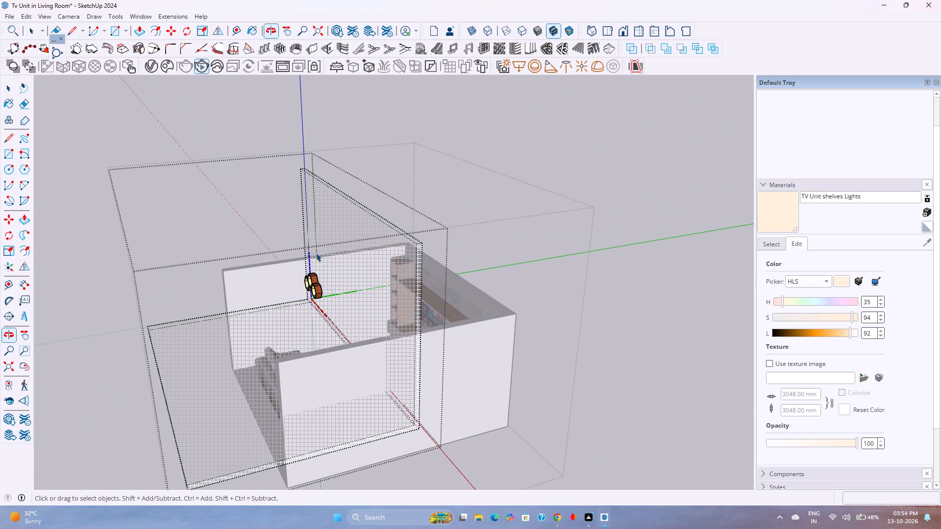
{"action": "double_click", "coordinate": [349, 203]}
{"action": "left_click", "coordinate": [349, 203]}
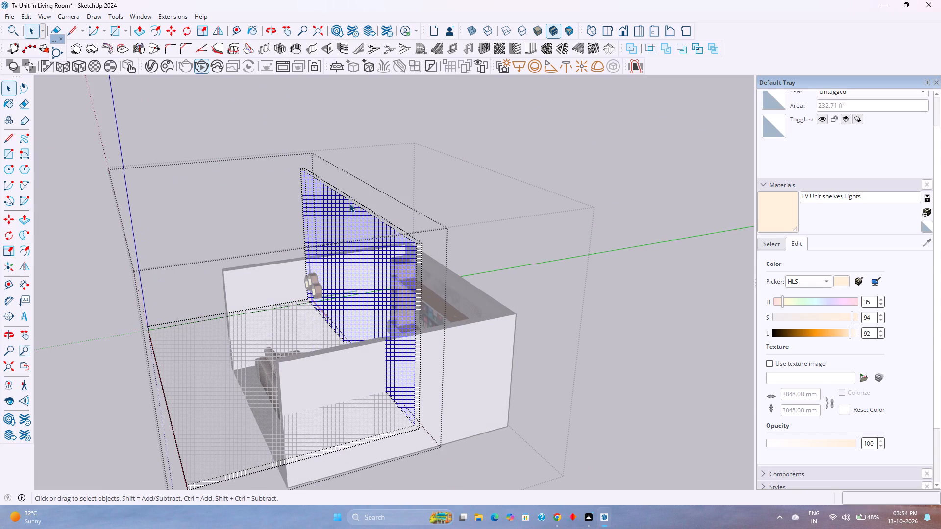
{"action": "triple_click", "coordinate": [349, 203]}
{"action": "key", "text": "Delete"}
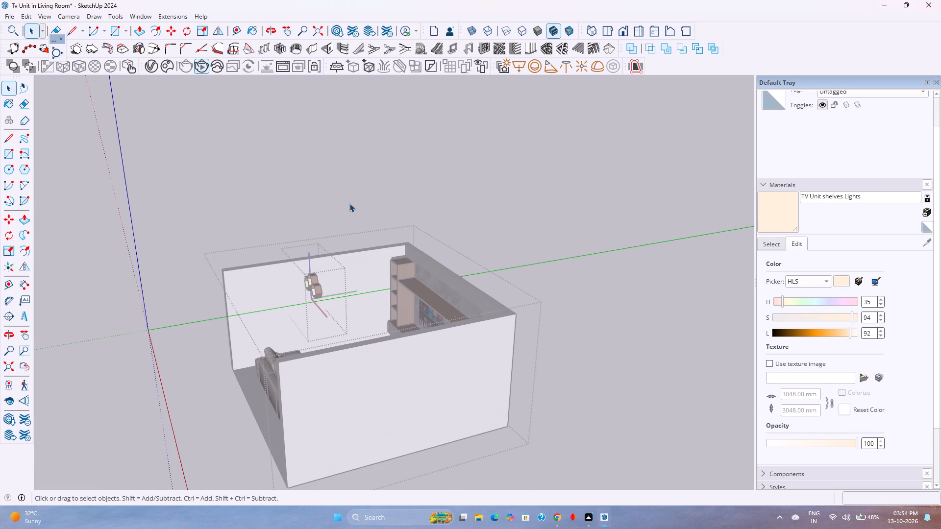
{"action": "middle_click_drag", "start_coordinate": [322, 286], "coordinate": [384, 357]}
{"action": "key", "text": "Escape"}
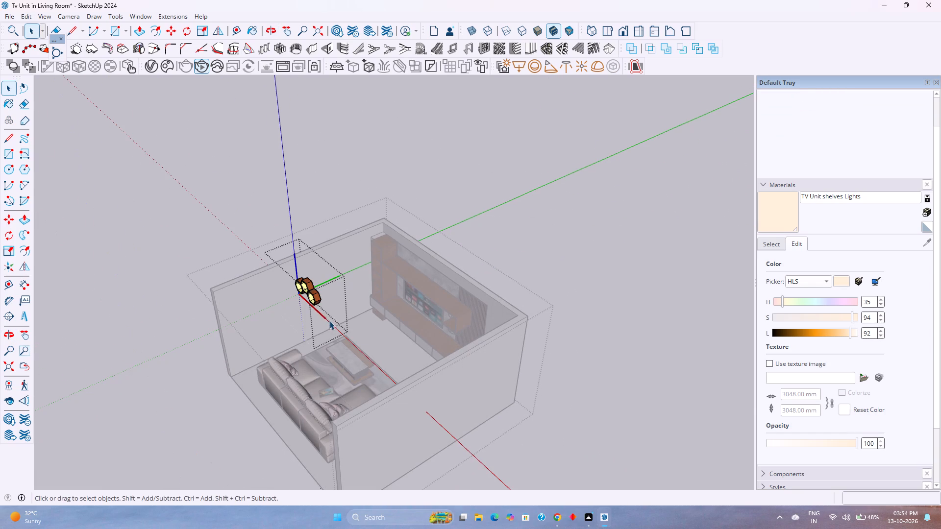
{"action": "left_click", "coordinate": [314, 297]}
{"action": "key", "text": "Escape"}
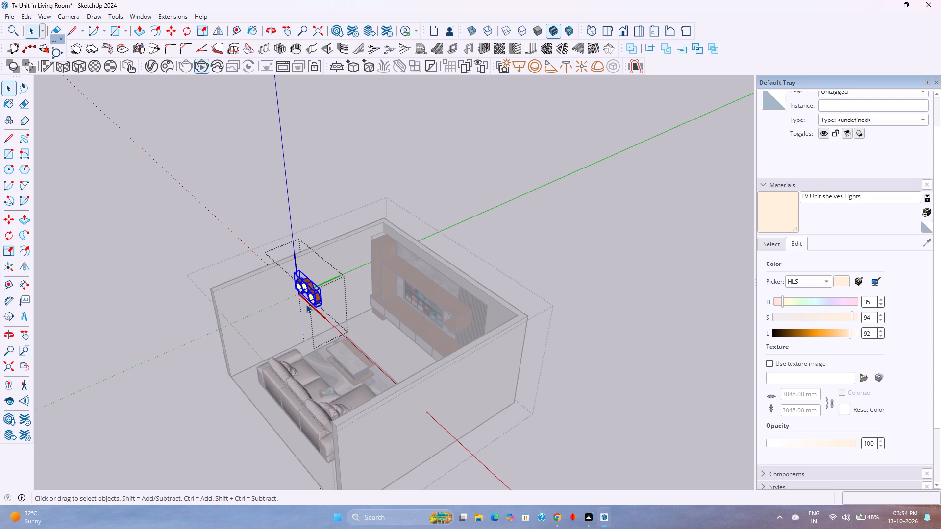
Turn off the display of hidden objects and leave the room group.
{"action": "left_click", "coordinate": [311, 297]}
{"action": "scroll", "coordinate": [311, 297], "scroll_direction": "up", "scroll_amount": 5}
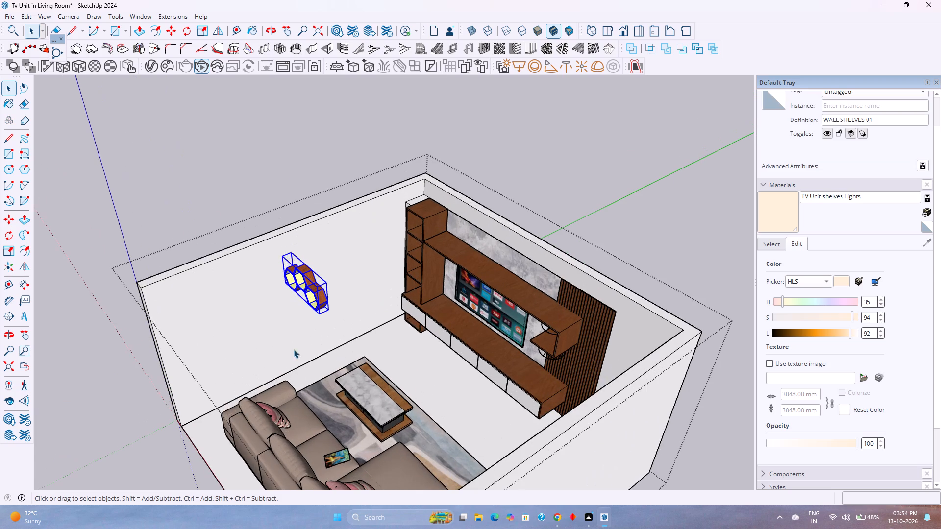
{"action": "scroll", "coordinate": [286, 369], "scroll_direction": "up", "scroll_amount": 2}
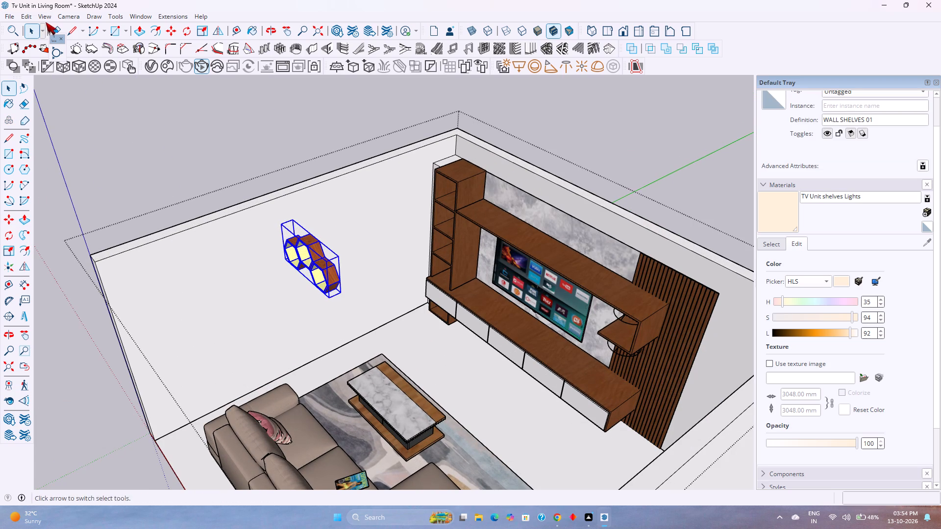
{"action": "left_click", "coordinate": [46, 21]}
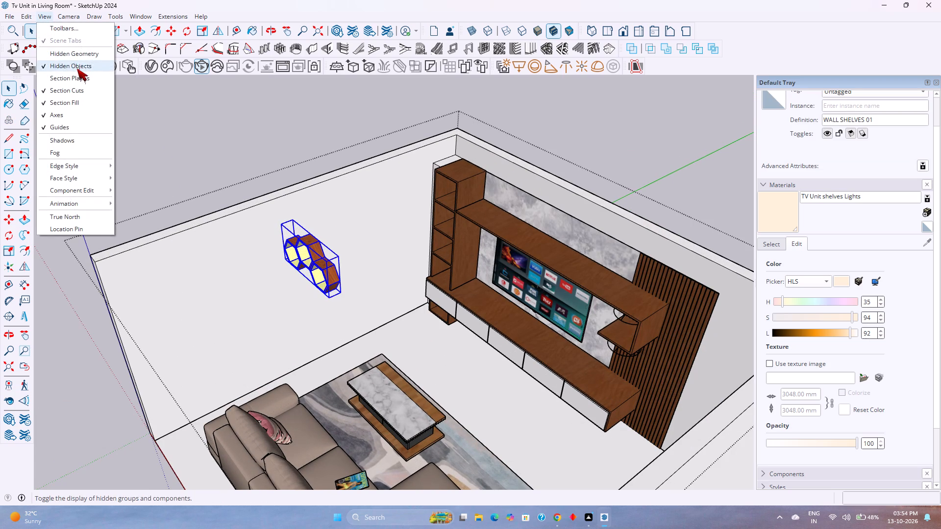
{"action": "left_click", "coordinate": [77, 69]}
{"action": "right_click", "coordinate": [77, 69]}
{"action": "left_click", "coordinate": [44, 17]}
{"action": "left_click", "coordinate": [160, 131]}
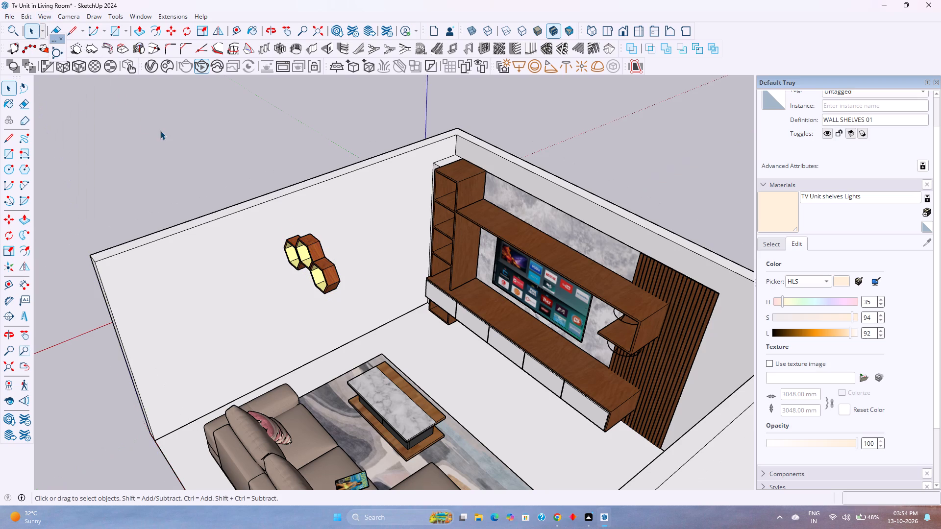
Inside the room group, rotate the hexagonal wall shelves about the vertical axis so they lie along the side wall.
{"action": "left_click", "coordinate": [307, 258]}
{"action": "double_click", "coordinate": [307, 258]}
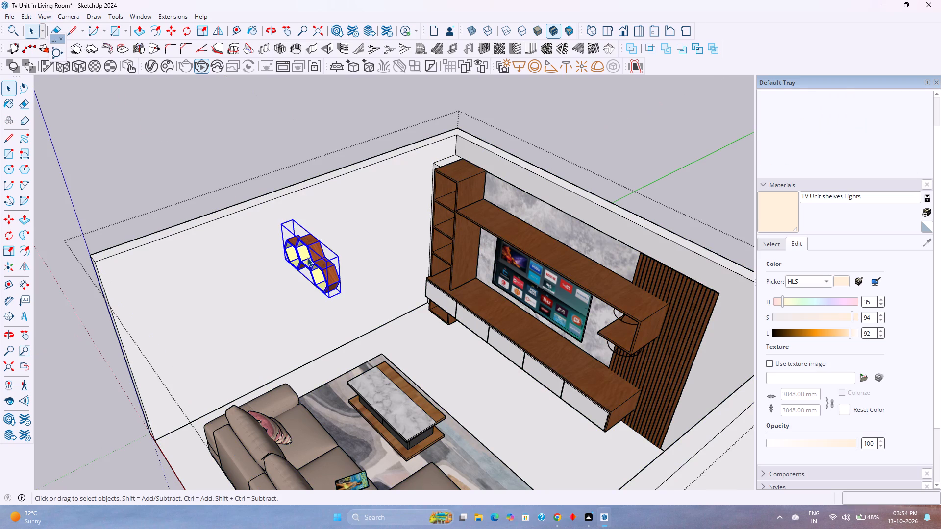
{"action": "middle_click_drag", "start_coordinate": [307, 258], "coordinate": [348, 357]}
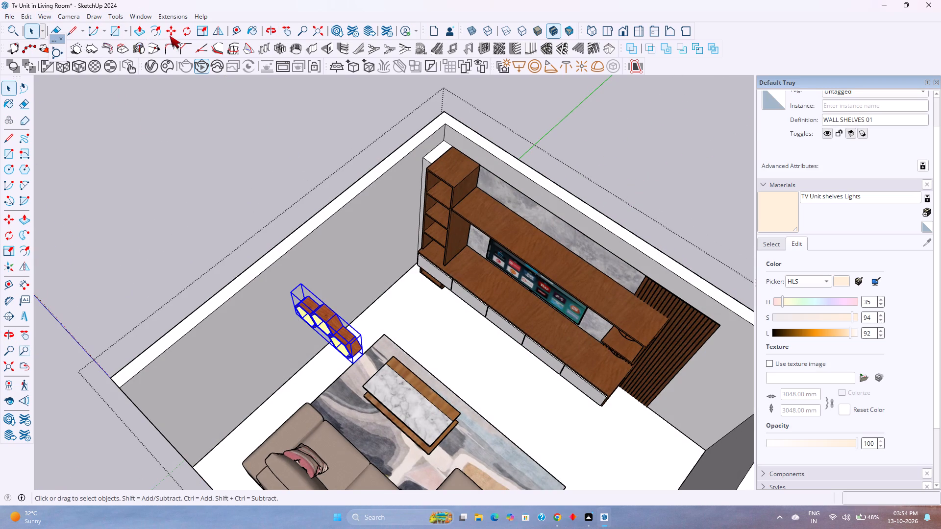
{"action": "left_click", "coordinate": [185, 32]}
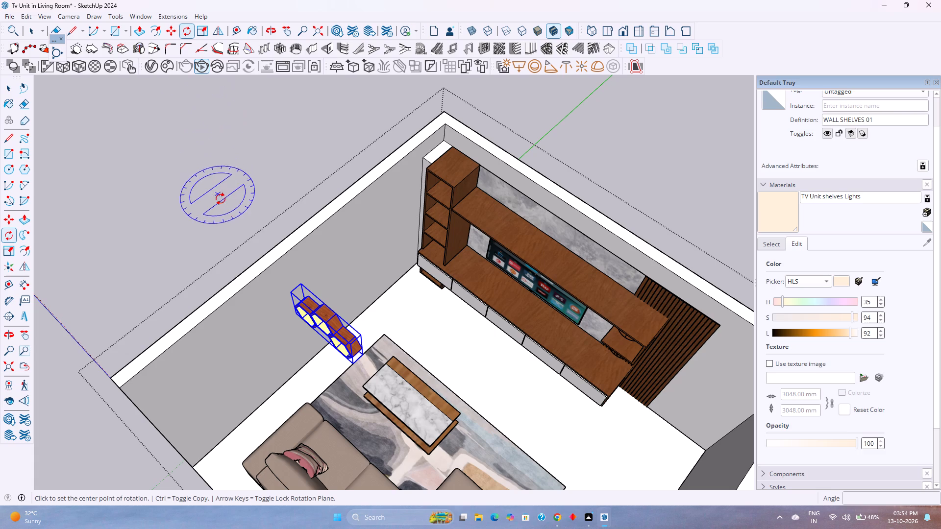
{"action": "key", "text": "Up"}
{"action": "left_click", "coordinate": [301, 286]}
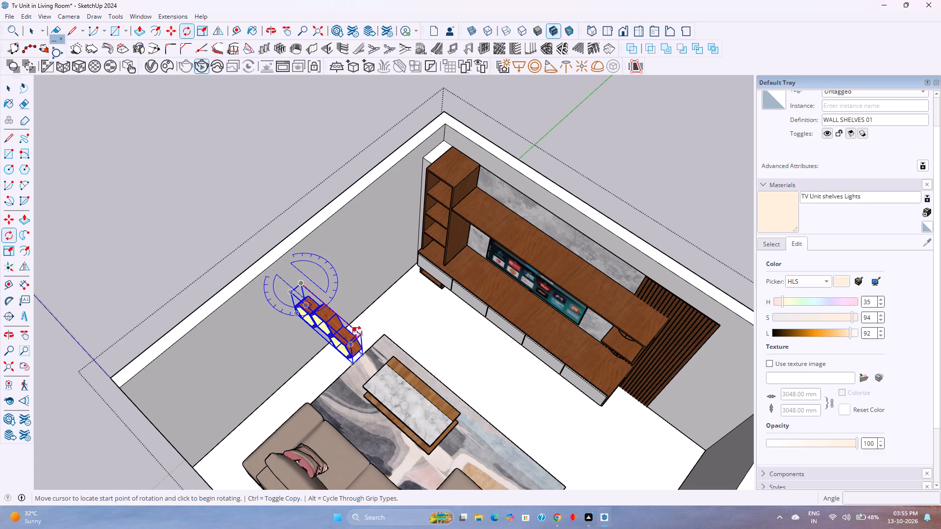
{"action": "left_click", "coordinate": [360, 337]}
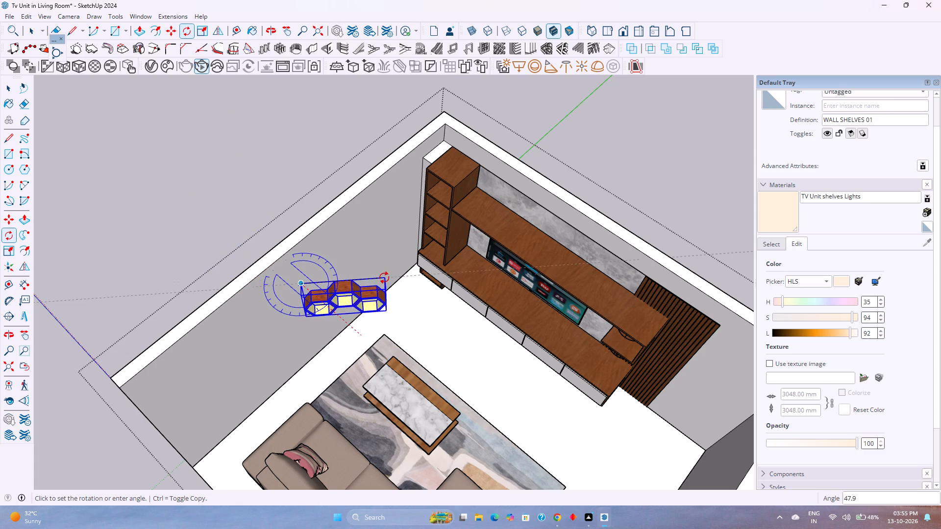
{"action": "left_click", "coordinate": [374, 213]}
Examine how the rotated hexagonal shelves sit against the side wall from several angles.
{"action": "scroll", "coordinate": [340, 327], "scroll_direction": "up", "scroll_amount": 2}
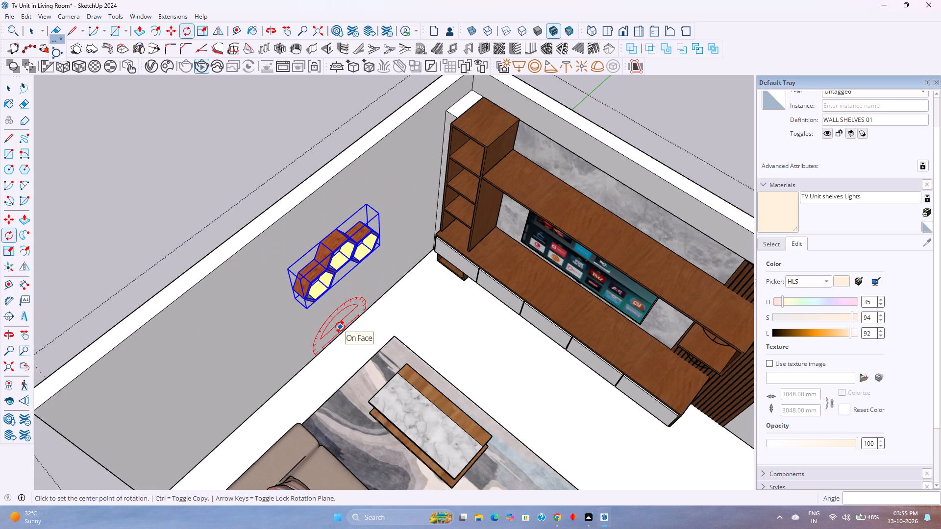
{"action": "scroll", "coordinate": [340, 327], "scroll_direction": "up", "scroll_amount": 2}
{"action": "middle_click_drag", "start_coordinate": [340, 327], "coordinate": [318, 300]}
{"action": "middle_click", "coordinate": [319, 298]}
{"action": "scroll", "coordinate": [322, 293], "scroll_direction": "up", "scroll_amount": 1}
{"action": "scroll", "coordinate": [323, 293], "scroll_direction": "down", "scroll_amount": 4}
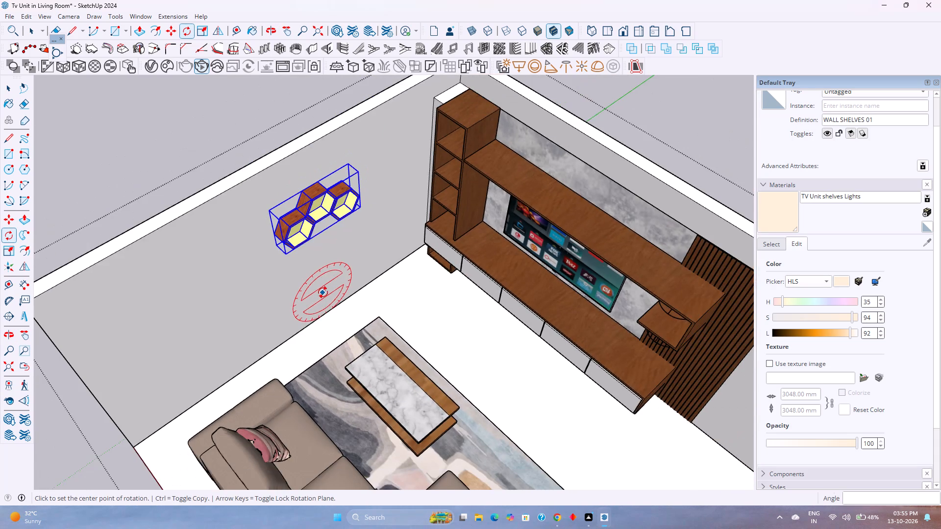
{"action": "scroll", "coordinate": [323, 292], "scroll_direction": "down", "scroll_amount": 1}
{"action": "middle_click_drag", "start_coordinate": [330, 310], "coordinate": [329, 385], "text": "shift"}
{"action": "middle_click_drag", "start_coordinate": [315, 407], "coordinate": [320, 348]}
{"action": "middle_click", "coordinate": [342, 310]}
{"action": "scroll", "coordinate": [300, 334], "scroll_direction": "up", "scroll_amount": 5}
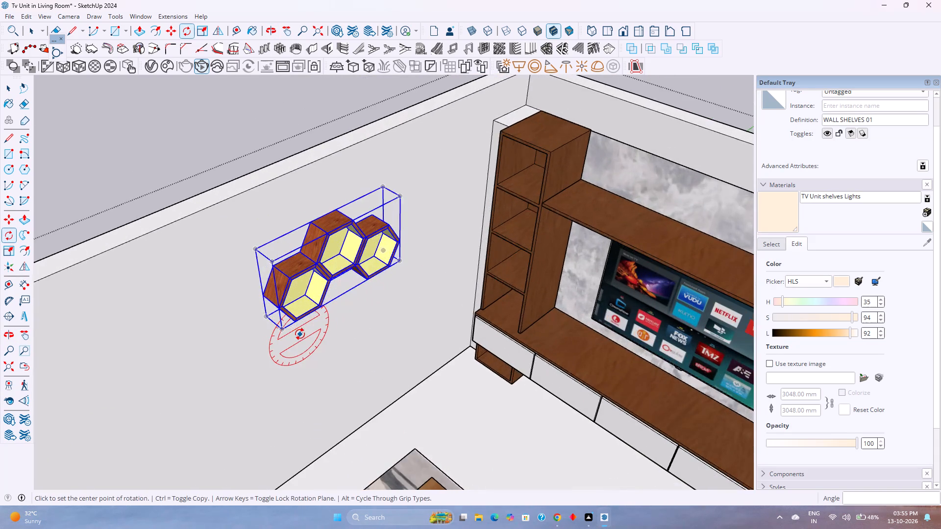
{"action": "middle_click_drag", "start_coordinate": [300, 334], "coordinate": [369, 297]}
{"action": "middle_click", "coordinate": [369, 297]}
{"action": "scroll", "coordinate": [362, 277], "scroll_direction": "up", "scroll_amount": 5}
{"action": "middle_click_drag", "start_coordinate": [376, 274], "coordinate": [161, 394], "text": "shift"}
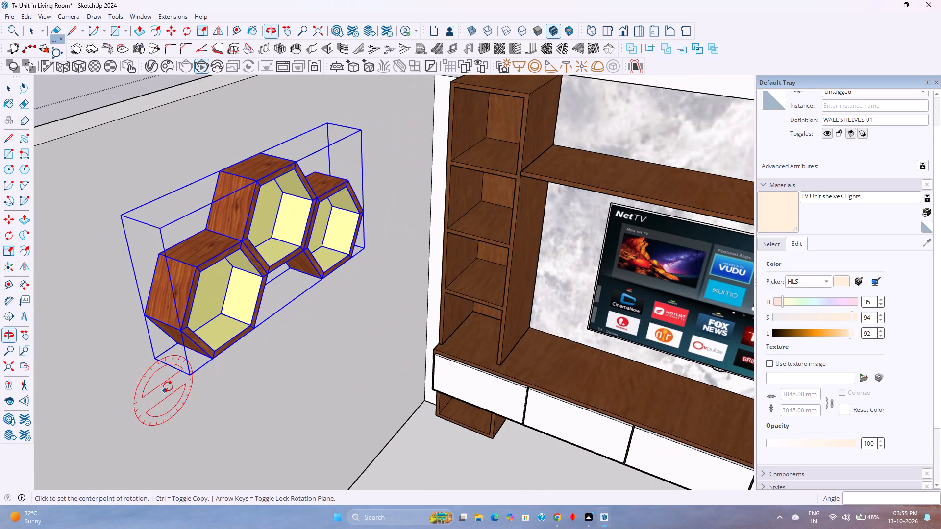
{"action": "key", "text": "space"}
Move the hexagonal shelves lower on the side wall, by their back bottom corner.
{"action": "scroll", "coordinate": [233, 337], "scroll_direction": "down", "scroll_amount": 10}
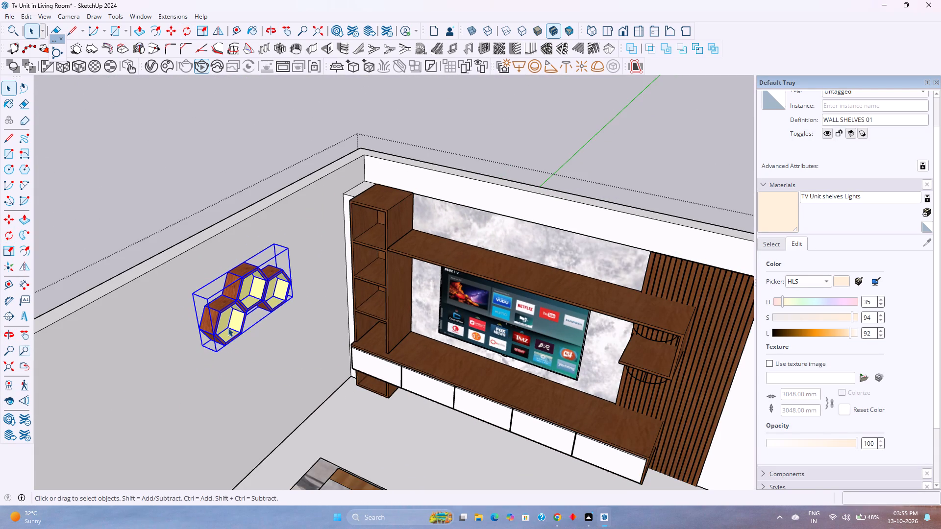
{"action": "key", "text": "m"}
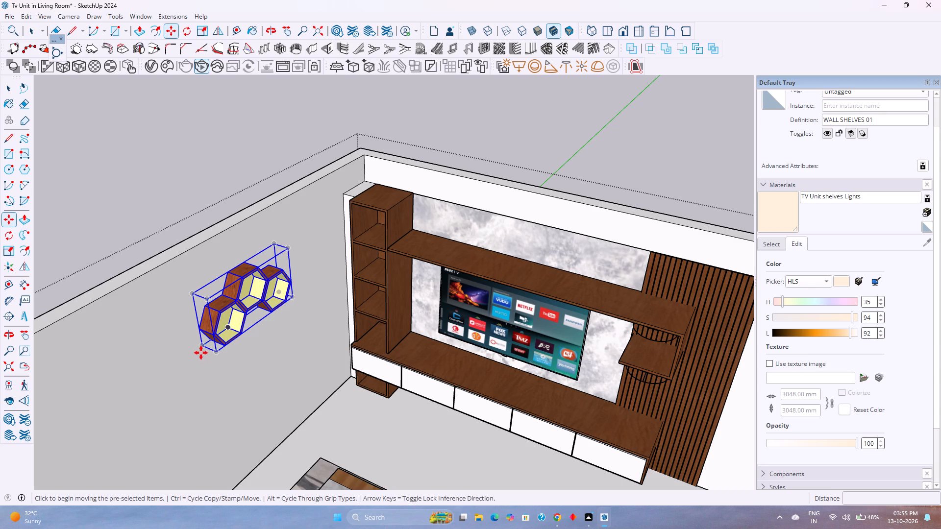
{"action": "left_click", "coordinate": [201, 351]}
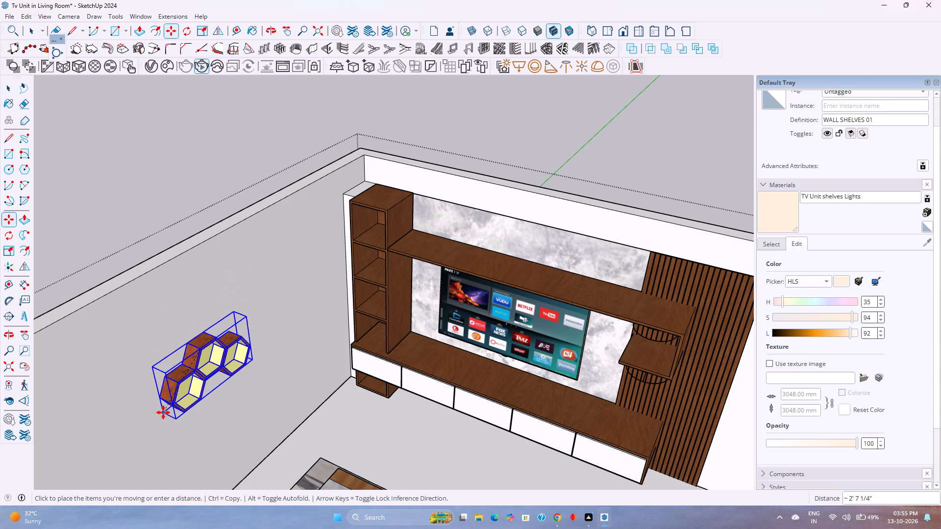
{"action": "left_click", "coordinate": [169, 422]}
{"action": "middle_click_drag", "start_coordinate": [171, 424], "coordinate": [169, 396]}
{"action": "middle_click_drag", "start_coordinate": [169, 385], "coordinate": [206, 332]}
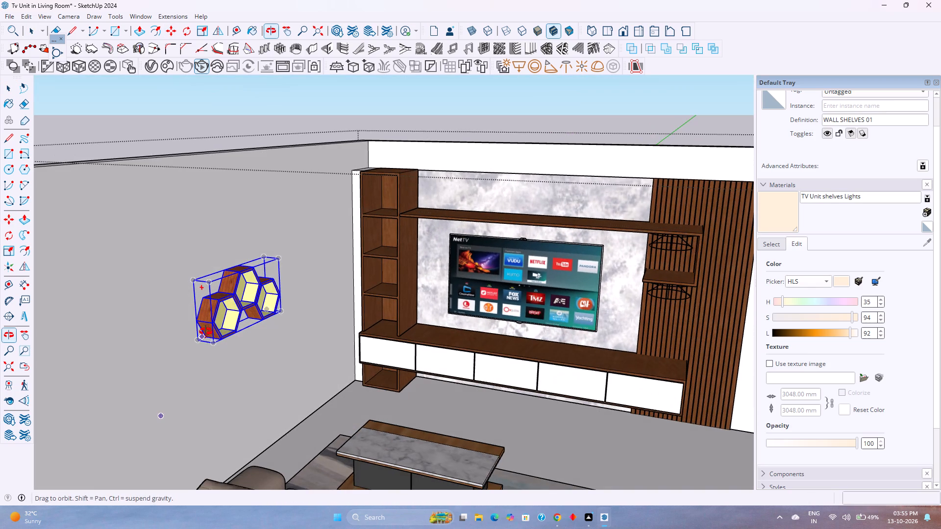
{"action": "middle_click_drag", "start_coordinate": [206, 332], "coordinate": [206, 332]}
{"action": "middle_click", "coordinate": [206, 332]}
Move the hexagonal shelves about 10 7/16" up the side wall and slightly towards the TV unit.
{"action": "scroll", "coordinate": [232, 293], "scroll_direction": "up", "scroll_amount": 7}
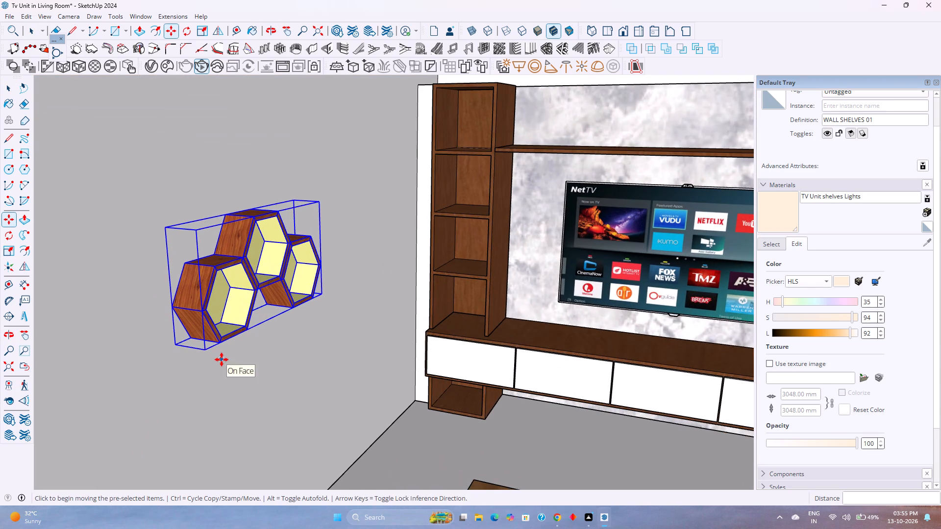
{"action": "left_click", "coordinate": [174, 347]}
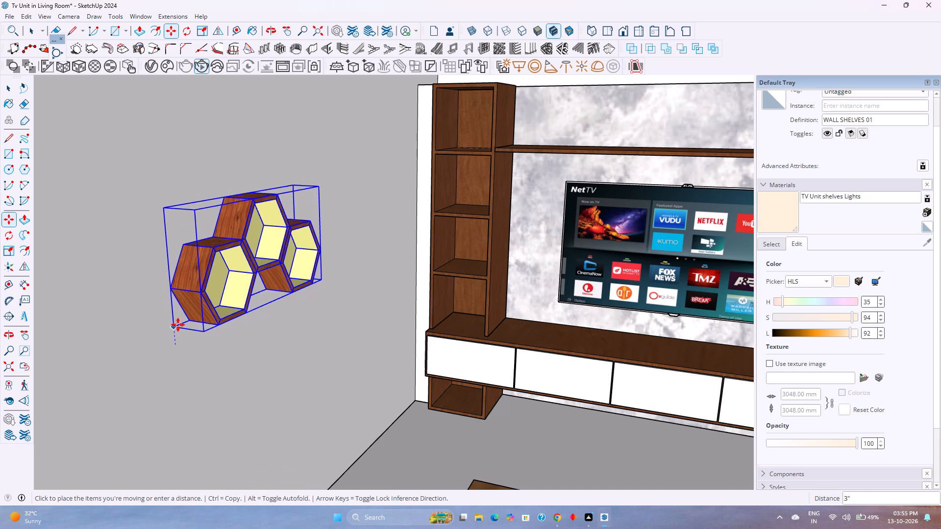
{"action": "left_click", "coordinate": [203, 289]}
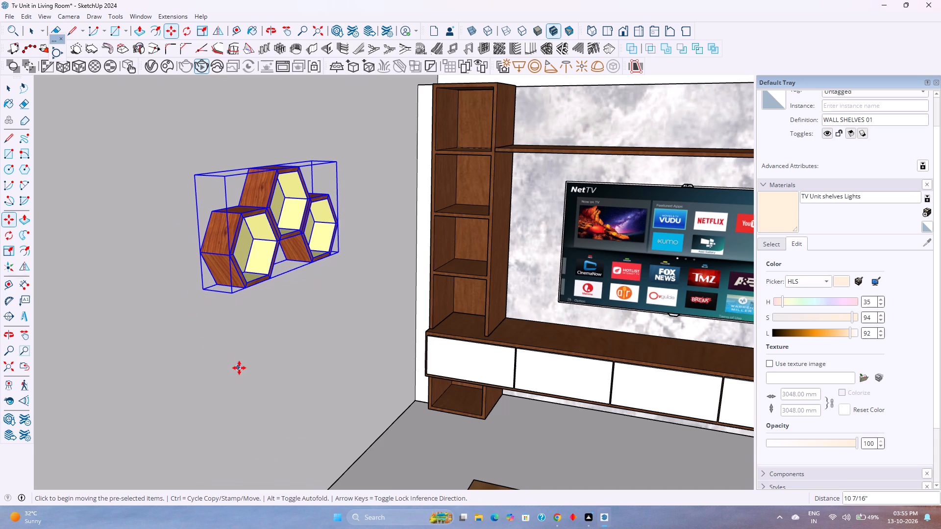
{"action": "middle_click_drag", "start_coordinate": [239, 368], "coordinate": [224, 366]}
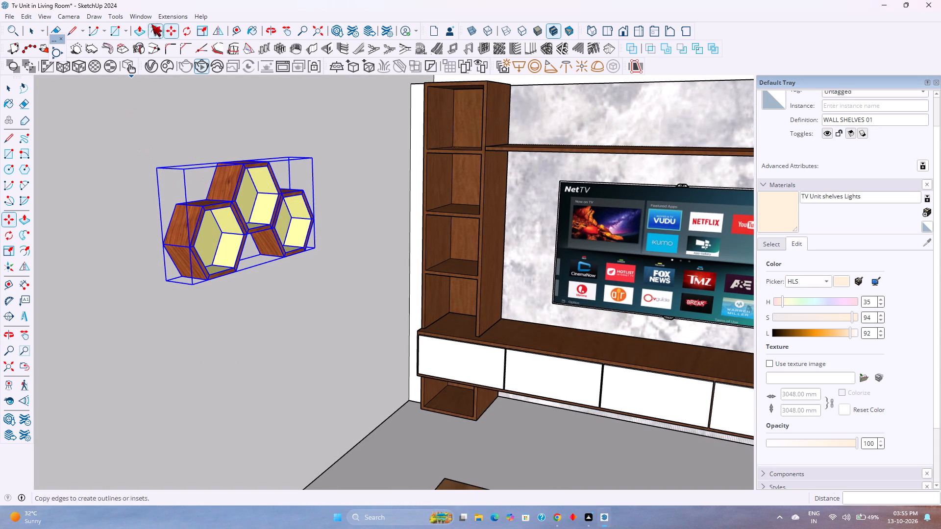
Open 3D Warehouse and examine the models found for "wall shelves" to choose another shelf design for the side wall.
{"action": "left_click", "coordinate": [165, 17]}
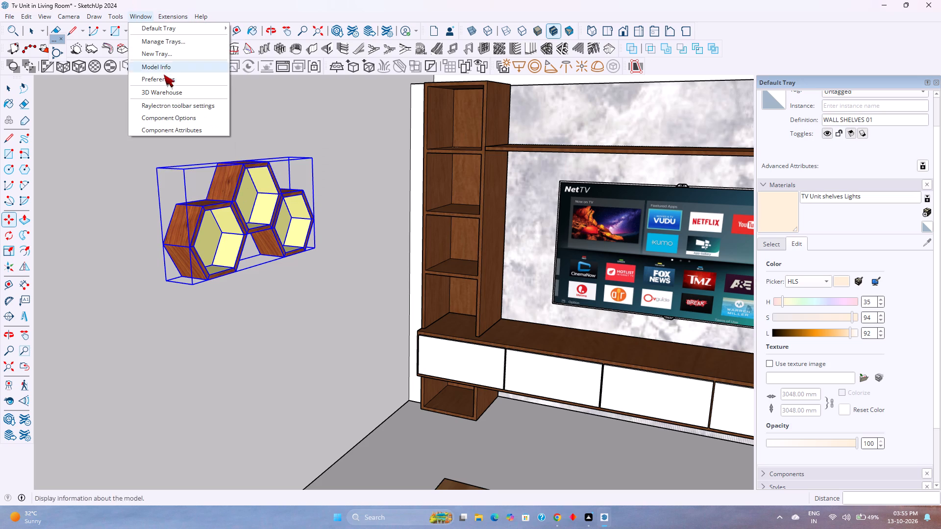
{"action": "left_click", "coordinate": [167, 93]}
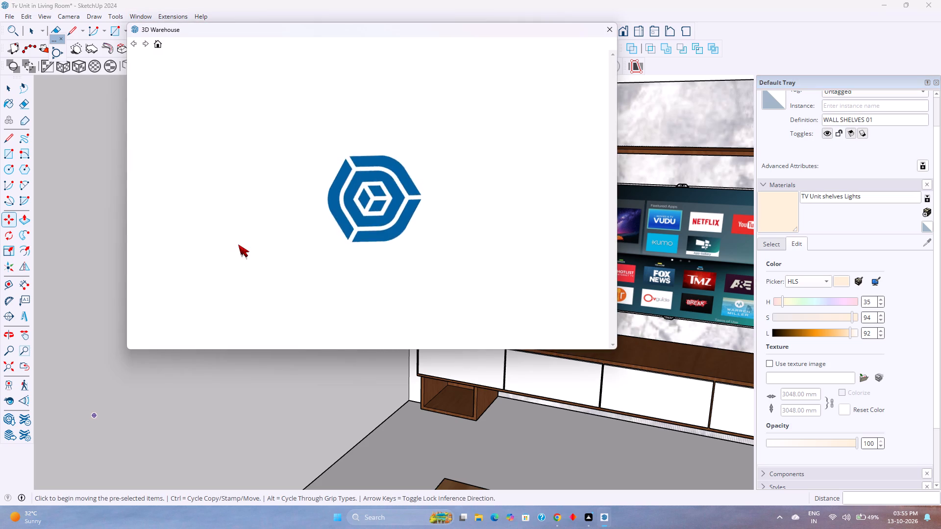
{"action": "scroll", "coordinate": [261, 239], "scroll_direction": "down", "scroll_amount": 2}
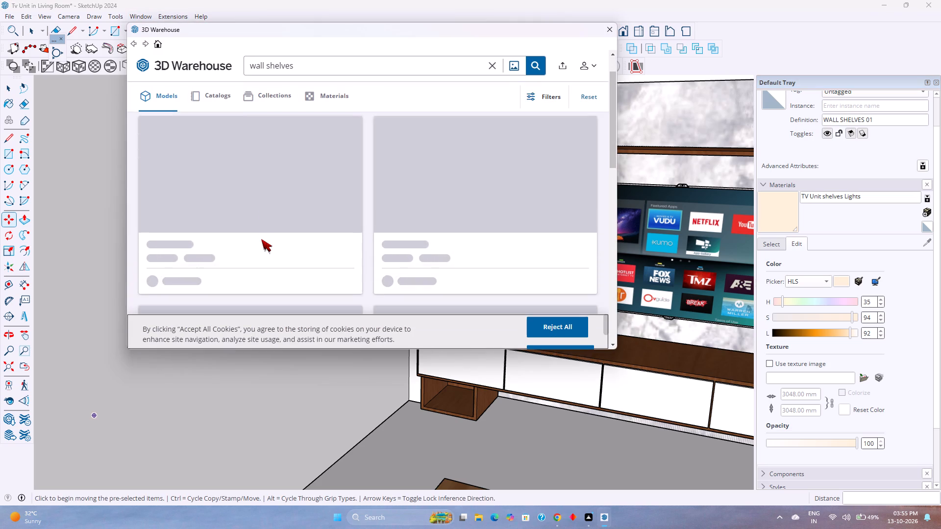
{"action": "scroll", "coordinate": [261, 239], "scroll_direction": "down", "scroll_amount": 8}
{"action": "scroll", "coordinate": [261, 239], "scroll_direction": "up", "scroll_amount": 1}
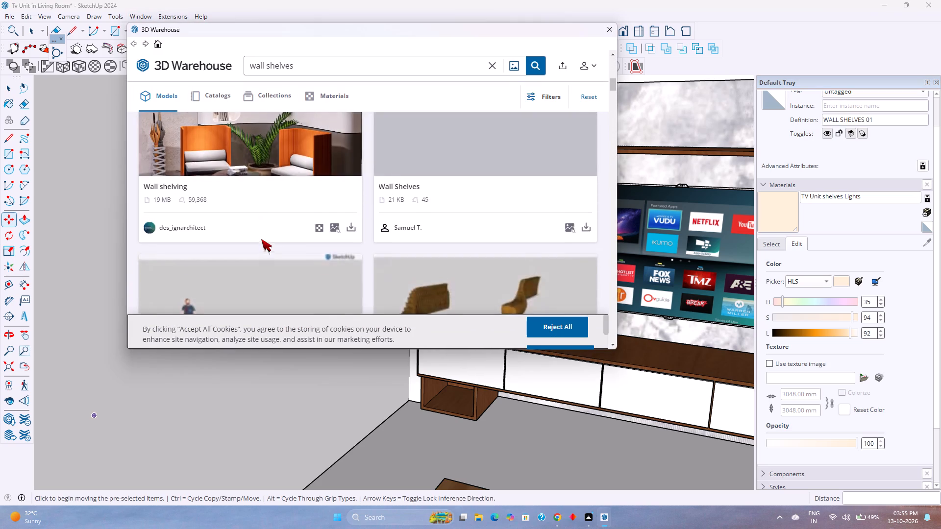
{"action": "scroll", "coordinate": [261, 239], "scroll_direction": "up", "scroll_amount": 1}
{"action": "scroll", "coordinate": [261, 239], "scroll_direction": "down", "scroll_amount": 13}
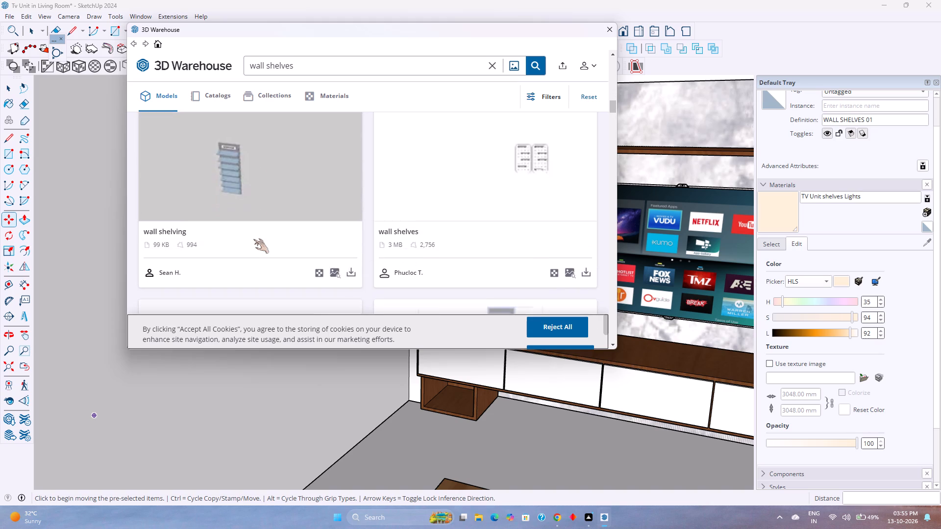
{"action": "scroll", "coordinate": [253, 239], "scroll_direction": "down", "scroll_amount": 15}
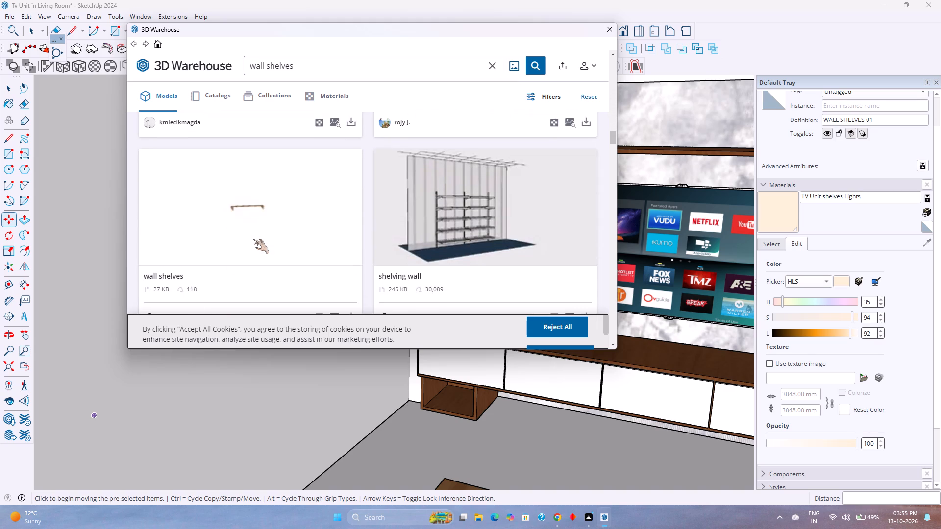
{"action": "scroll", "coordinate": [253, 239], "scroll_direction": "down", "scroll_amount": 9}
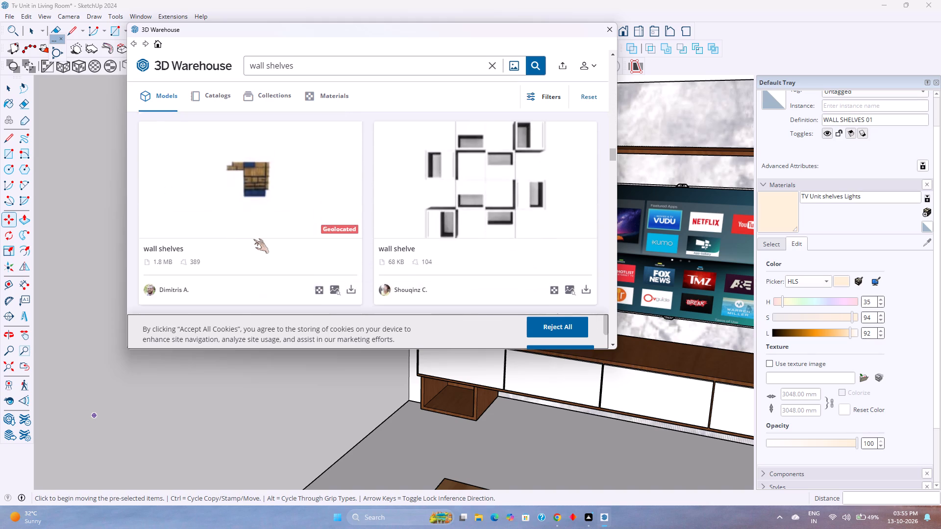
{"action": "scroll", "coordinate": [253, 239], "scroll_direction": "down", "scroll_amount": 8}
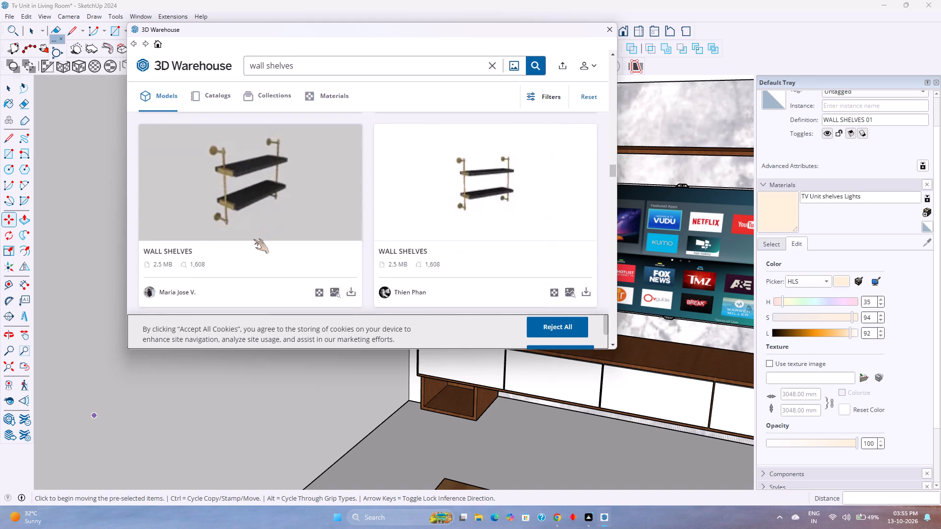
{"action": "scroll", "coordinate": [253, 239], "scroll_direction": "down", "scroll_amount": 5}
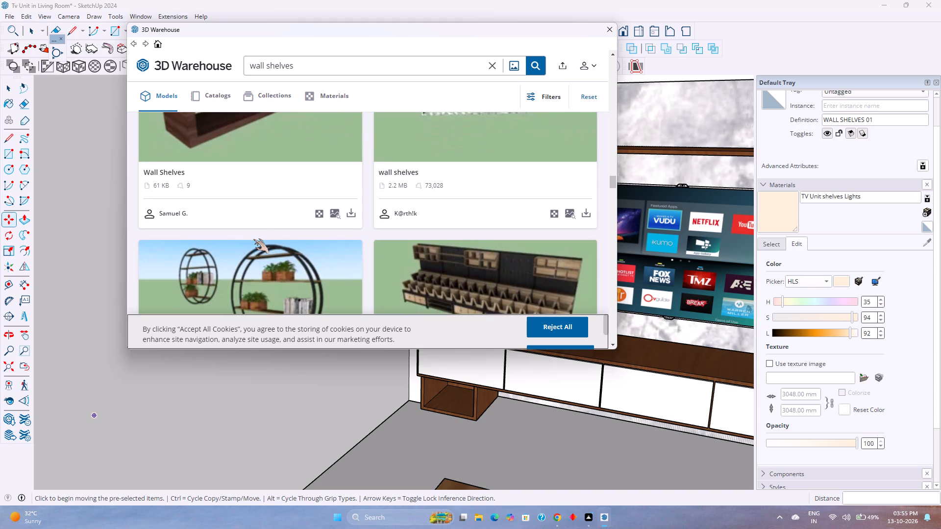
{"action": "scroll", "coordinate": [253, 239], "scroll_direction": "down", "scroll_amount": 3}
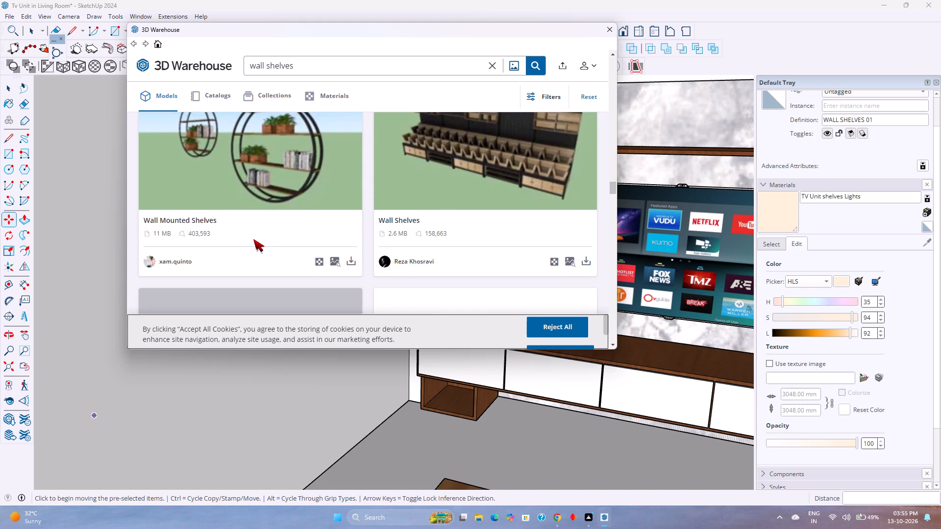
{"action": "scroll", "coordinate": [253, 239], "scroll_direction": "down", "scroll_amount": 5}
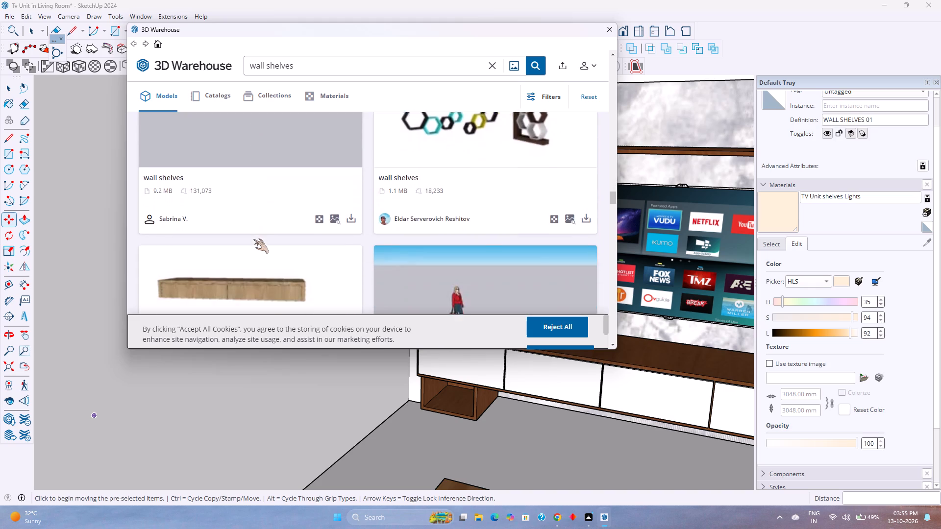
{"action": "scroll", "coordinate": [253, 239], "scroll_direction": "down", "scroll_amount": 9}
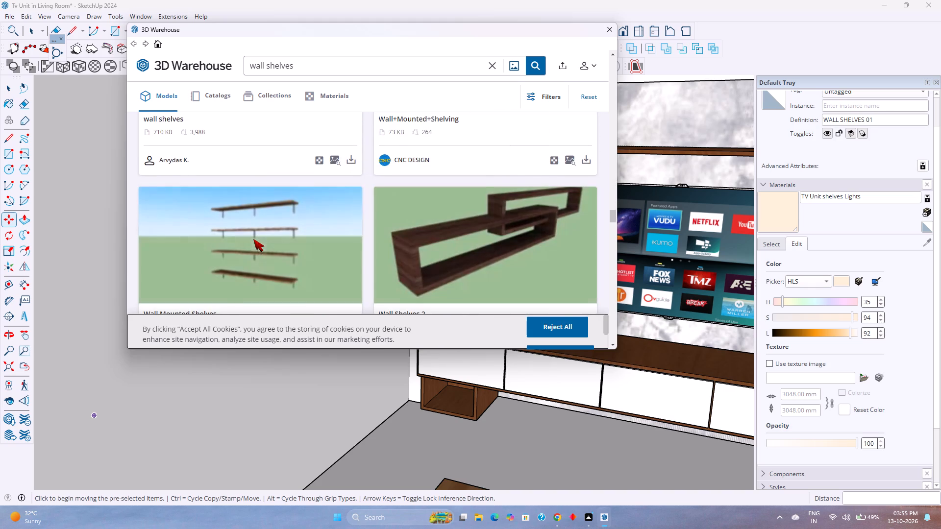
{"action": "scroll", "coordinate": [253, 239], "scroll_direction": "down", "scroll_amount": 6}
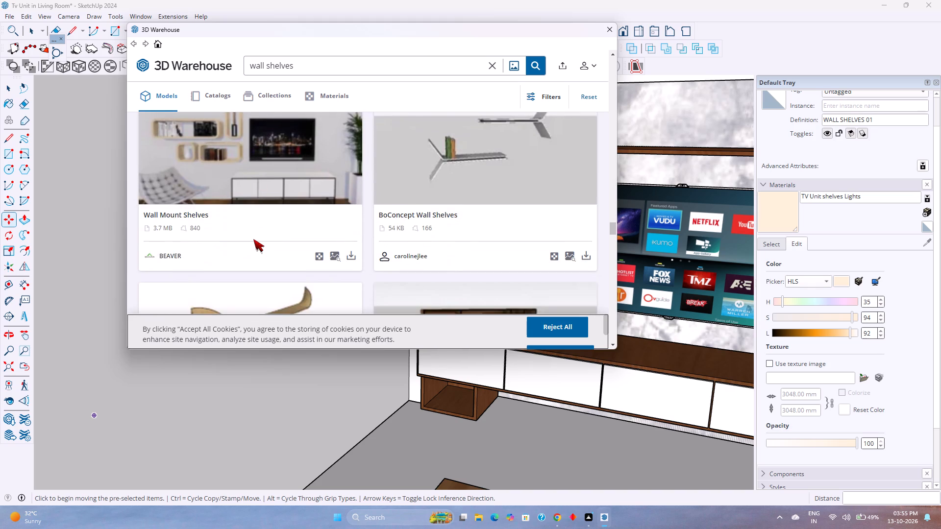
{"action": "scroll", "coordinate": [253, 239], "scroll_direction": "down", "scroll_amount": 2}
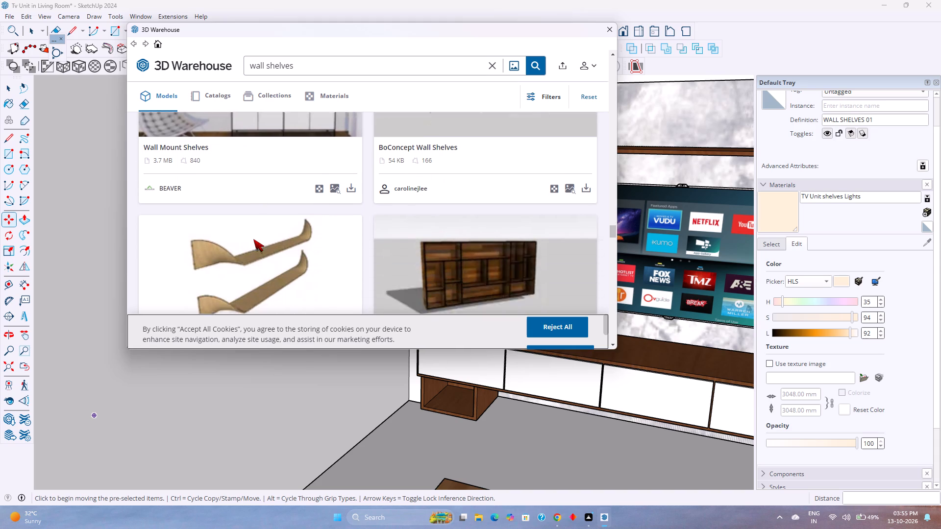
{"action": "scroll", "coordinate": [253, 239], "scroll_direction": "down", "scroll_amount": 5}
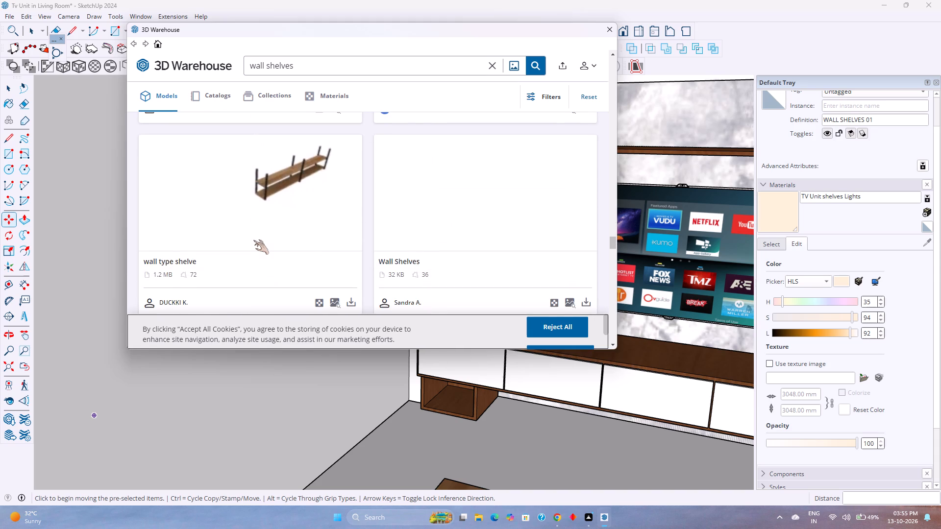
{"action": "scroll", "coordinate": [253, 240], "scroll_direction": "down", "scroll_amount": 3}
{"action": "scroll", "coordinate": [253, 240], "scroll_direction": "up", "scroll_amount": 9}
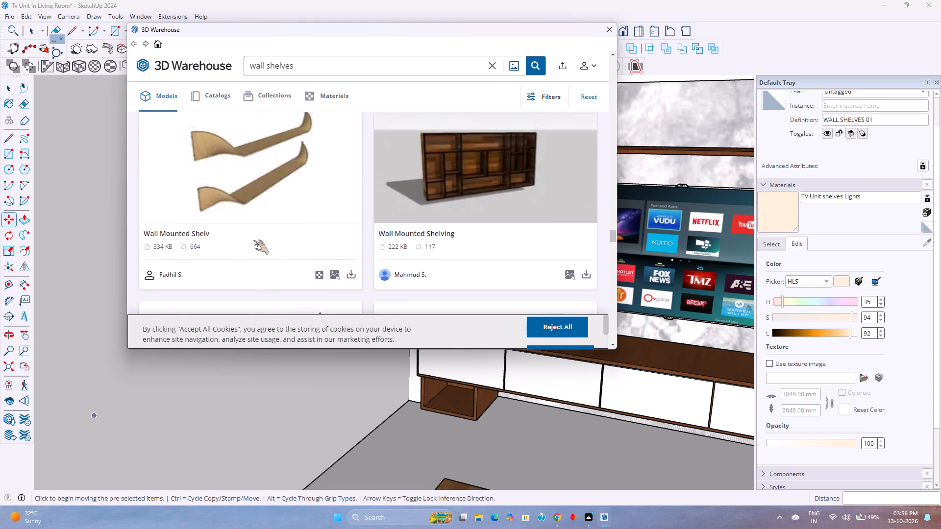
{"action": "scroll", "coordinate": [253, 240], "scroll_direction": "up", "scroll_amount": 20}
{"action": "scroll", "coordinate": [253, 240], "scroll_direction": "up", "scroll_amount": 2}
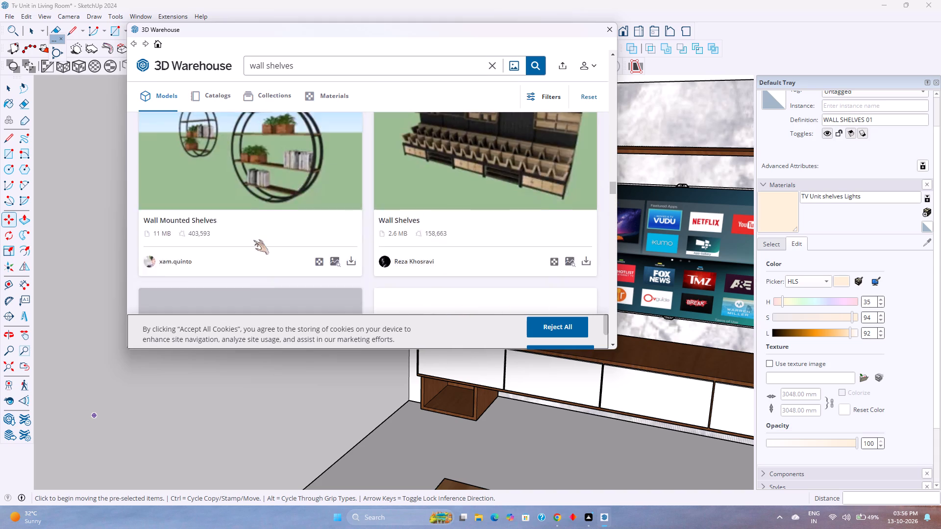
{"action": "scroll", "coordinate": [253, 240], "scroll_direction": "up", "scroll_amount": 2}
{"action": "scroll", "coordinate": [253, 240], "scroll_direction": "down", "scroll_amount": 3}
{"action": "scroll", "coordinate": [253, 240], "scroll_direction": "up", "scroll_amount": 12}
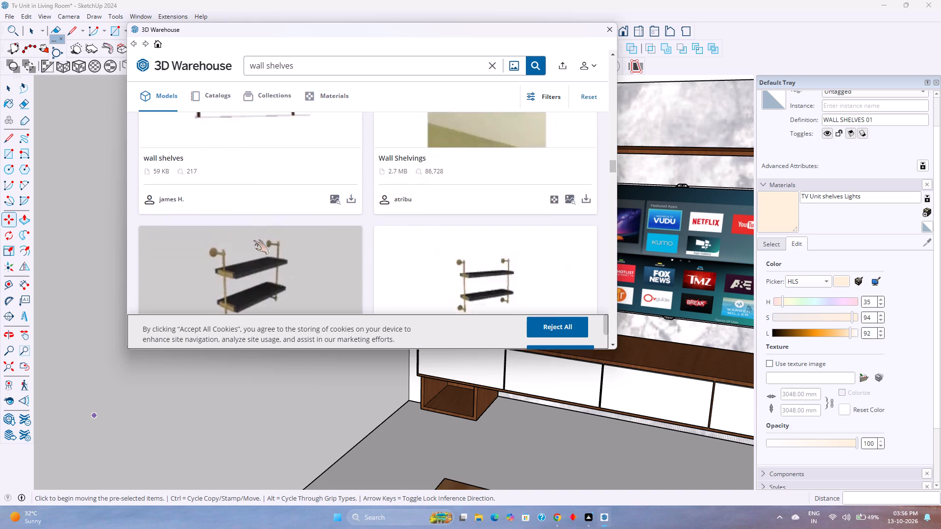
{"action": "scroll", "coordinate": [253, 240], "scroll_direction": "down", "scroll_amount": 4}
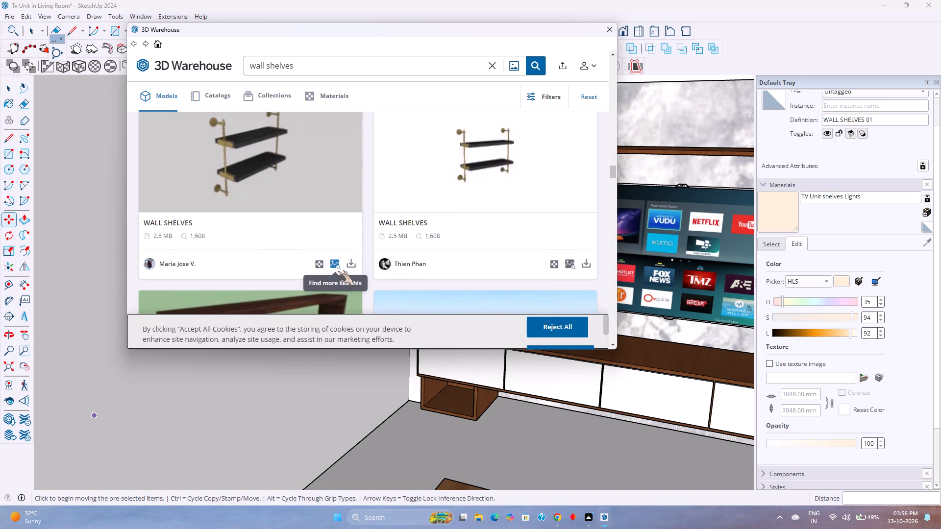
Download the 2.5 MB WALL SHELVES model with two black boards on brass pipe brackets, loading it directly into the scene.
{"action": "left_click", "coordinate": [350, 271]}
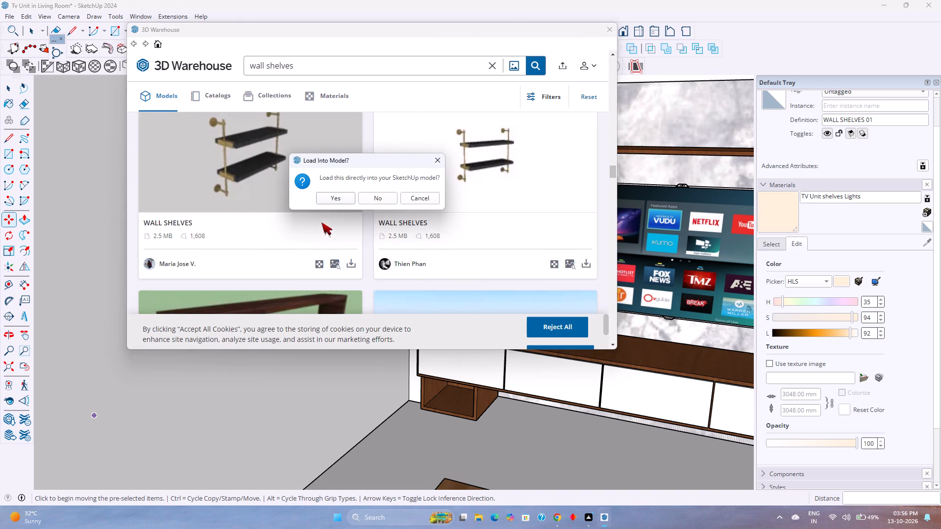
{"action": "left_click", "coordinate": [339, 200]}
{"action": "left_click_drag", "start_coordinate": [454, 439], "coordinate": [474, 465]}
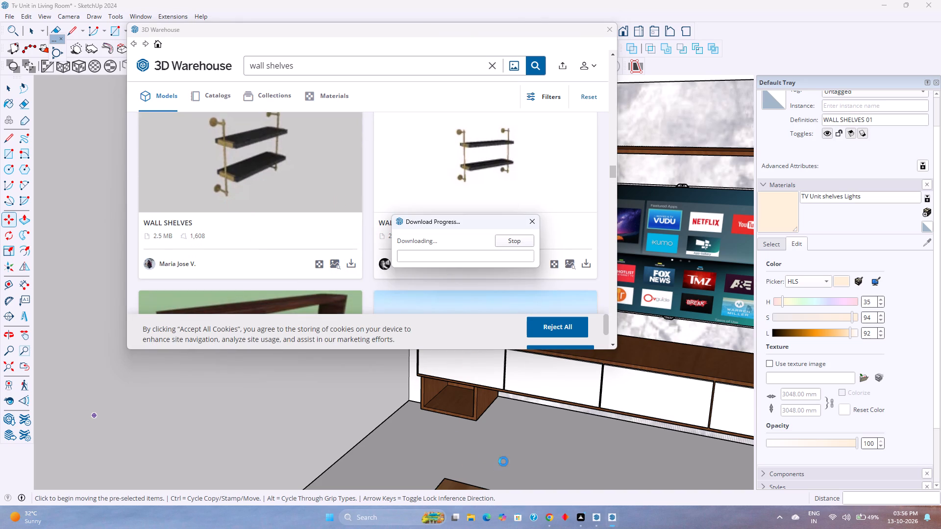
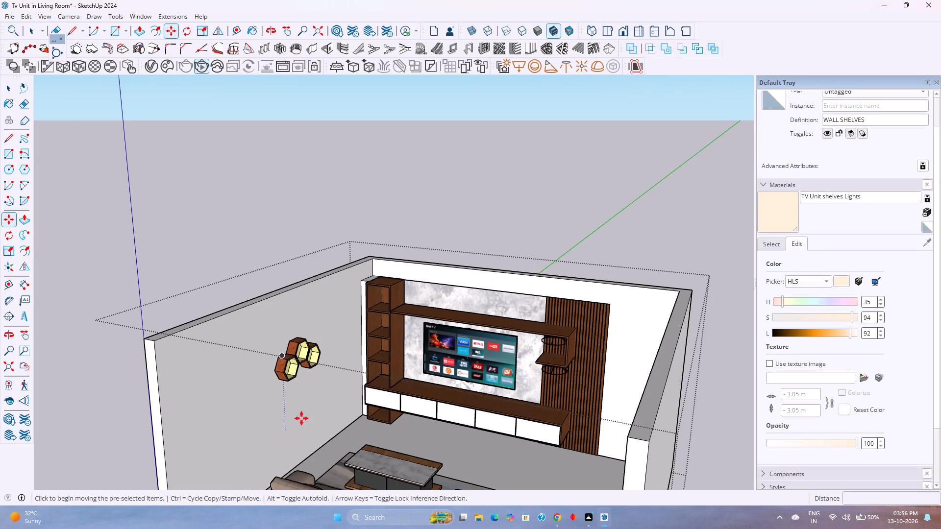
Move the black and brass shelf by its back bottom corner onto the side wall's inner face, below the hexagonal shelves.
{"action": "middle_click_drag", "start_coordinate": [324, 398], "coordinate": [520, 380]}
{"action": "middle_click", "coordinate": [520, 380]}
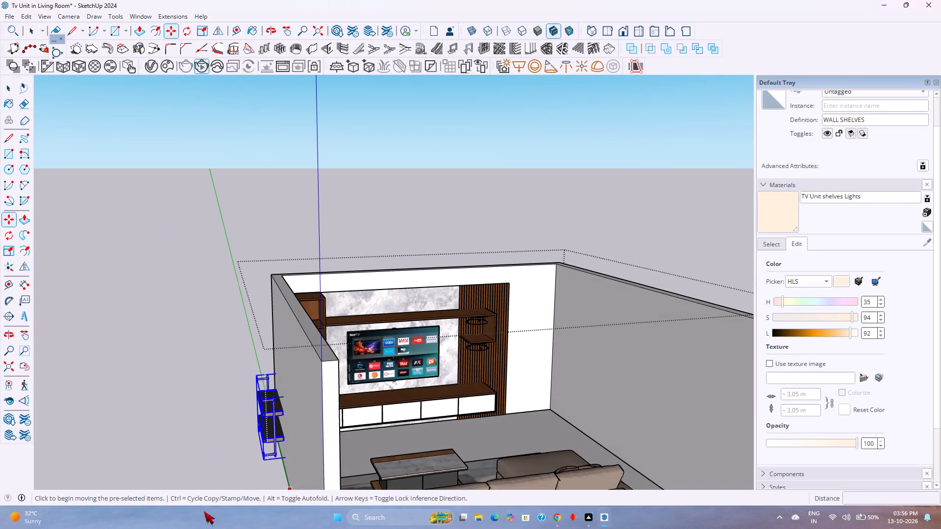
{"action": "scroll", "coordinate": [218, 453], "scroll_direction": "up", "scroll_amount": 10}
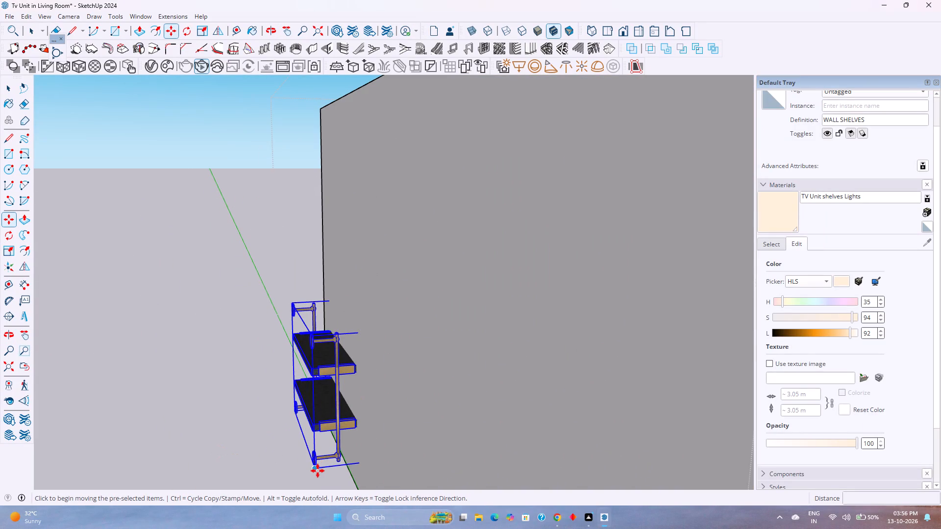
{"action": "left_click", "coordinate": [318, 471]}
{"action": "scroll", "coordinate": [340, 464], "scroll_direction": "down", "scroll_amount": 7}
{"action": "middle_click_drag", "start_coordinate": [340, 464], "coordinate": [219, 454]}
{"action": "middle_click", "coordinate": [219, 454]}
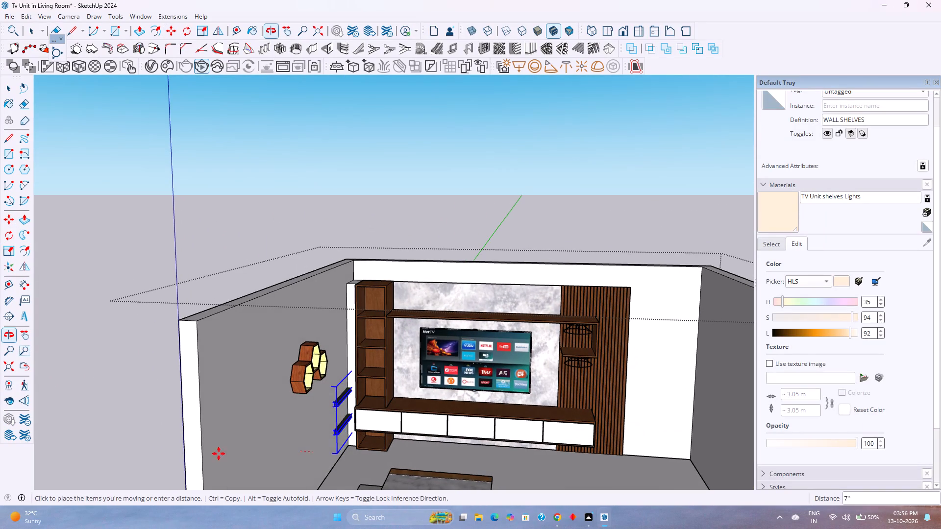
{"action": "scroll", "coordinate": [308, 471], "scroll_direction": "up", "scroll_amount": 9}
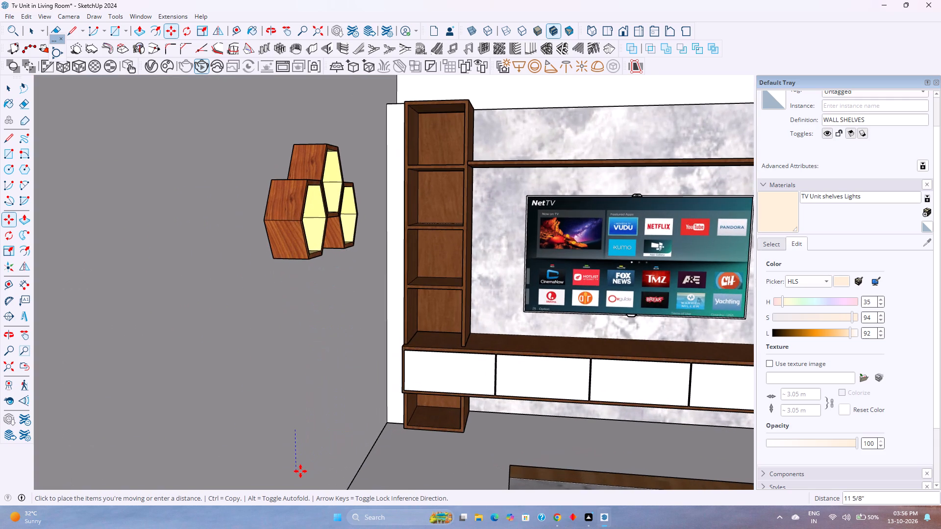
{"action": "left_click", "coordinate": [272, 469]}
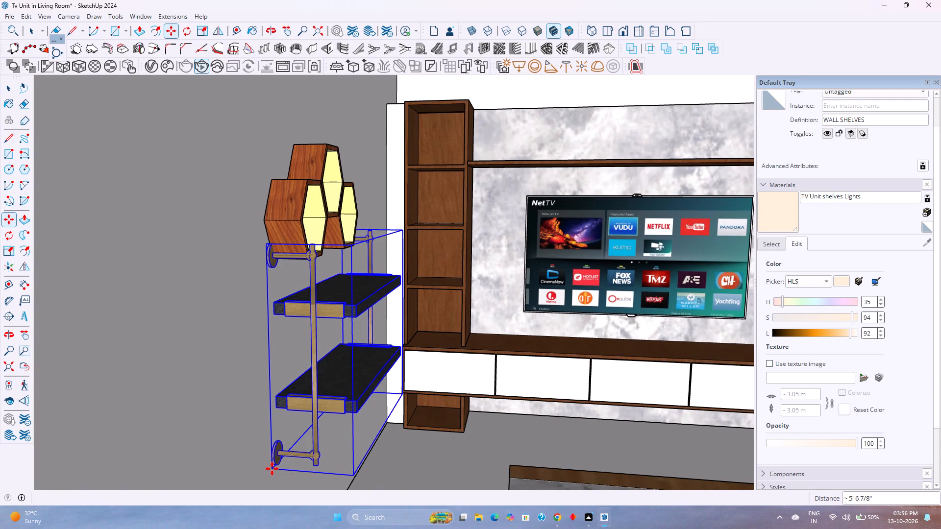
Scale the black and brass shelf down uniformly from its bottom corner until it is narrower than the hexagonal shelves.
{"action": "scroll", "coordinate": [279, 470], "scroll_direction": "up", "scroll_amount": 1}
{"action": "middle_click_drag", "start_coordinate": [279, 470], "coordinate": [172, 452]}
{"action": "middle_click", "coordinate": [119, 446]}
{"action": "scroll", "coordinate": [262, 260], "scroll_direction": "down", "scroll_amount": 5}
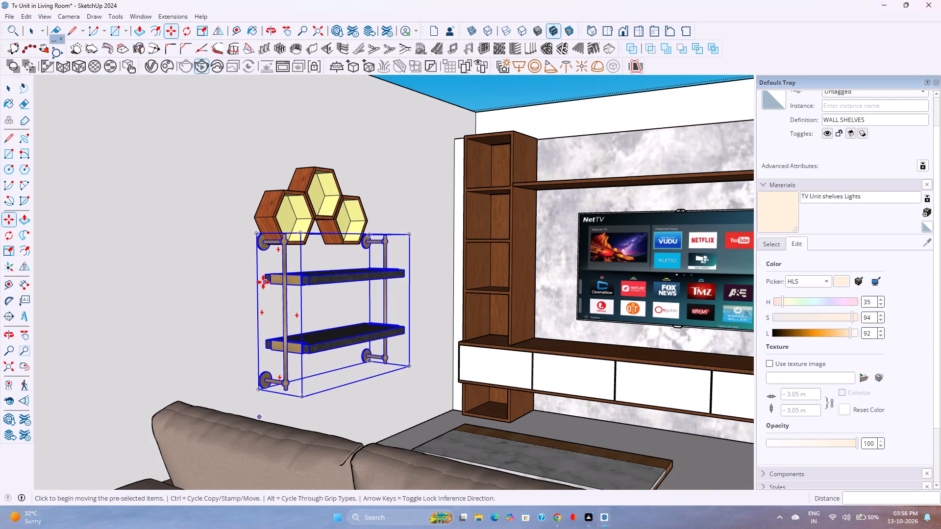
{"action": "key", "text": "s"}
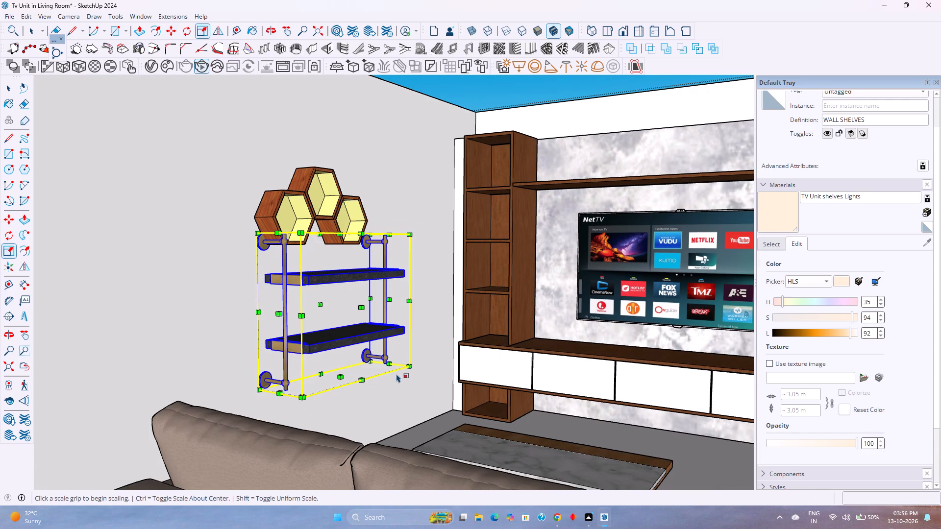
{"action": "left_click", "coordinate": [410, 371]}
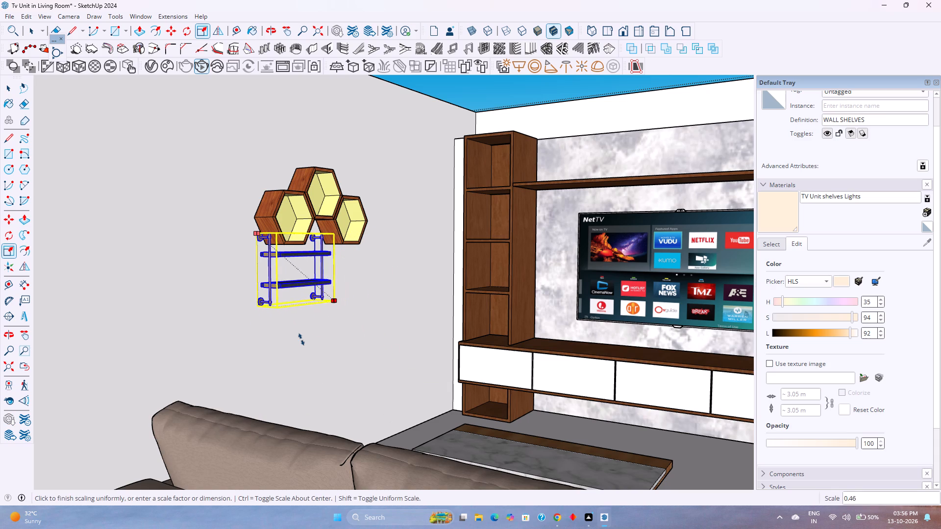
{"action": "left_click", "coordinate": [319, 361]}
Move the black and brass shelf down the side wall by its back bottom corner, leaving a gap below the hexagonal shelves.
{"action": "key", "text": "m"}
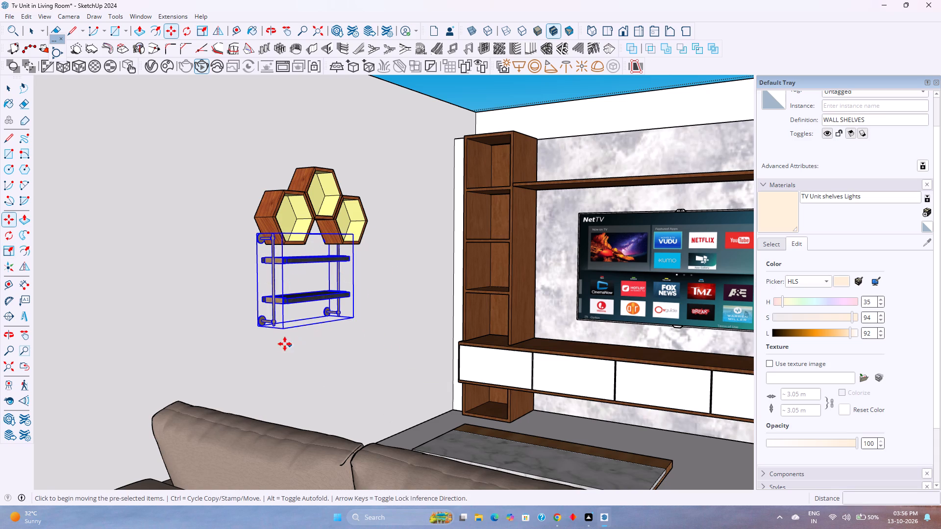
{"action": "scroll", "coordinate": [256, 334], "scroll_direction": "up", "scroll_amount": 7}
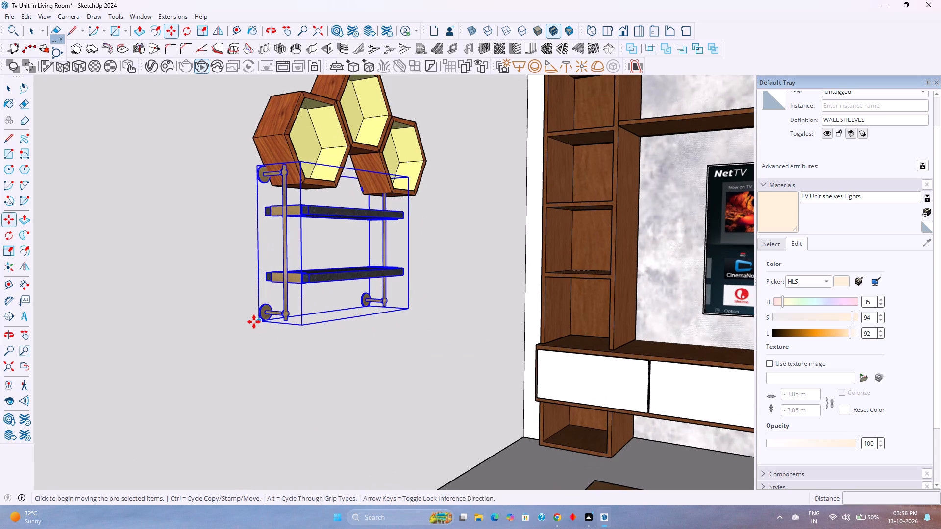
{"action": "left_click", "coordinate": [257, 320]}
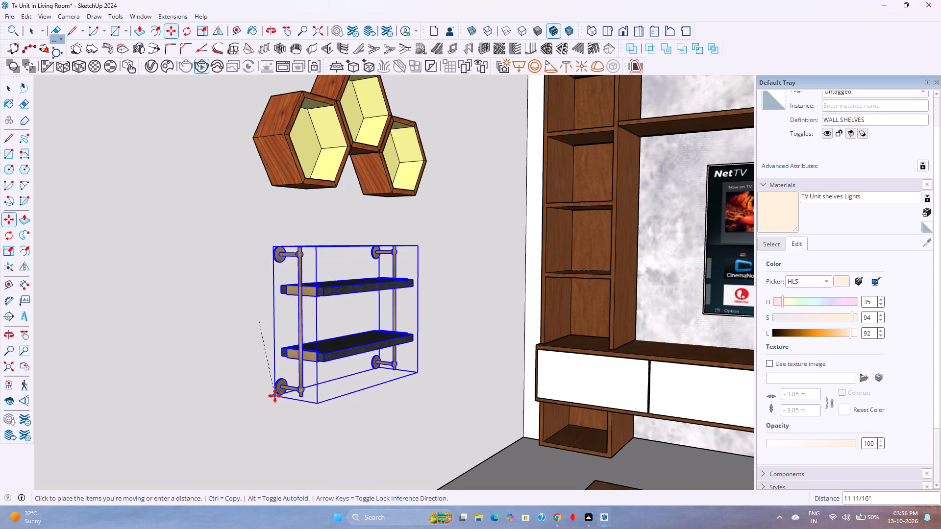
{"action": "left_click", "coordinate": [260, 372]}
Move the black and brass shelf about 5 1/4" along the side wall towards the TV unit.
{"action": "middle_click_drag", "start_coordinate": [274, 379], "coordinate": [245, 386]}
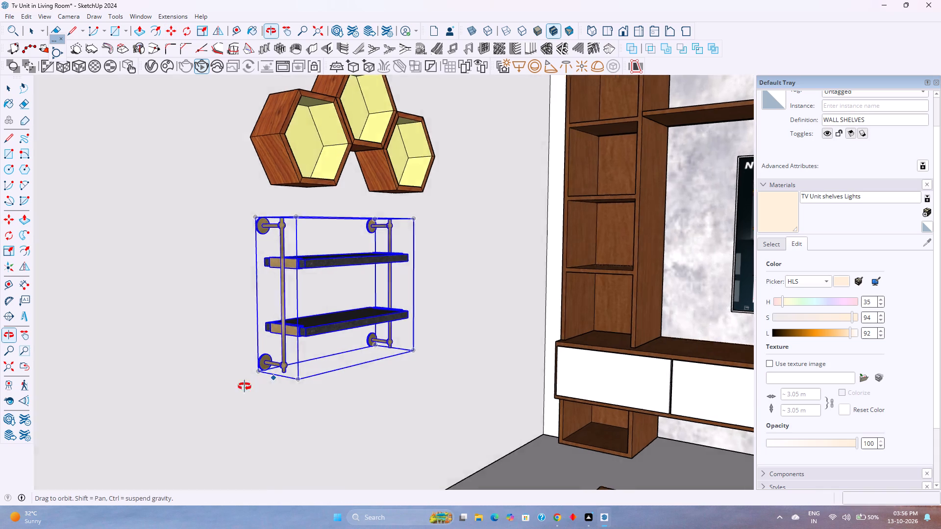
{"action": "middle_click_drag", "start_coordinate": [245, 386], "coordinate": [82, 405]}
{"action": "middle_click", "coordinate": [78, 405]}
{"action": "scroll", "coordinate": [292, 380], "scroll_direction": "down", "scroll_amount": 11}
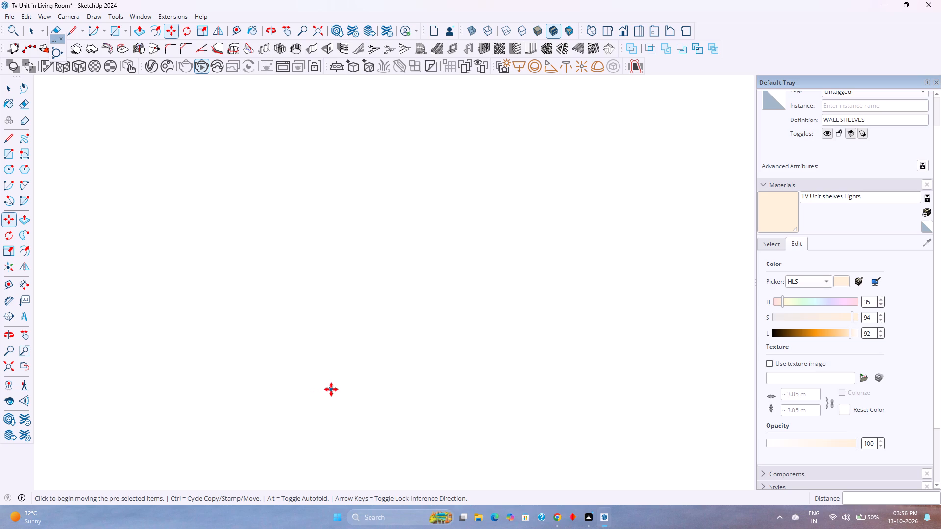
{"action": "left_click", "coordinate": [14, 368]}
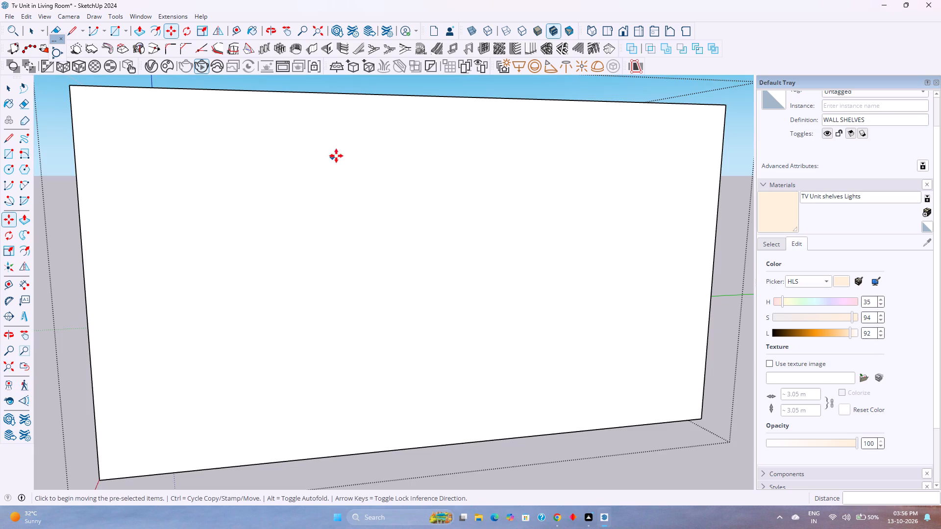
{"action": "middle_click_drag", "start_coordinate": [421, 93], "coordinate": [415, 264]}
{"action": "middle_click_drag", "start_coordinate": [368, 172], "coordinate": [374, 347], "text": "shift"}
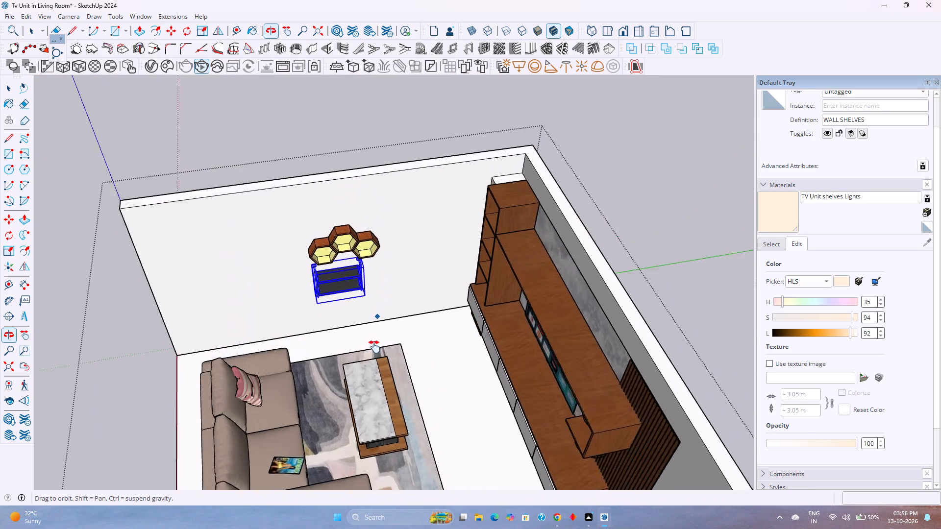
{"action": "middle_click_drag", "start_coordinate": [374, 347], "coordinate": [373, 357], "text": "shift"}
{"action": "scroll", "coordinate": [371, 358], "scroll_direction": "up", "scroll_amount": 8}
{"action": "middle_click_drag", "start_coordinate": [323, 362], "coordinate": [296, 261]}
{"action": "middle_click_drag", "start_coordinate": [297, 260], "coordinate": [338, 350], "text": "shift"}
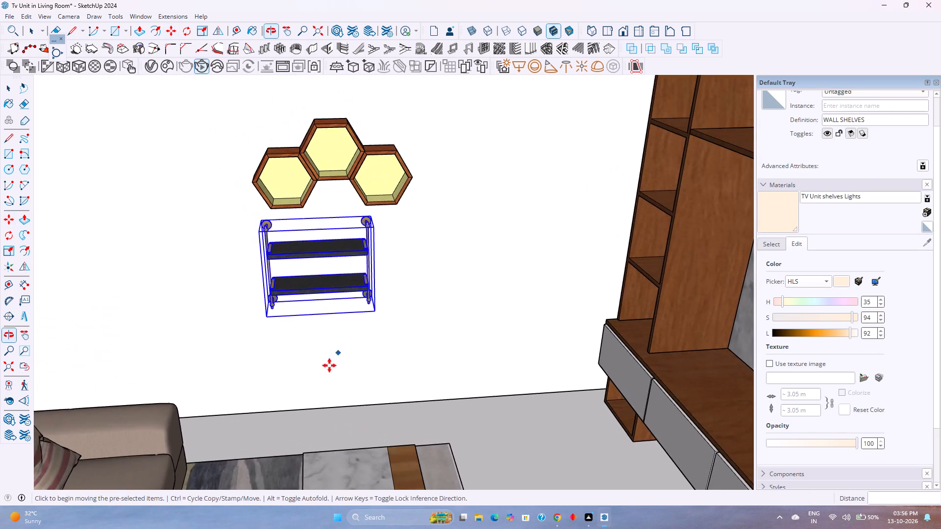
{"action": "middle_click_drag", "start_coordinate": [329, 366], "coordinate": [325, 319]}
{"action": "middle_click_drag", "start_coordinate": [326, 316], "coordinate": [332, 306]}
{"action": "scroll", "coordinate": [332, 271], "scroll_direction": "up", "scroll_amount": 6}
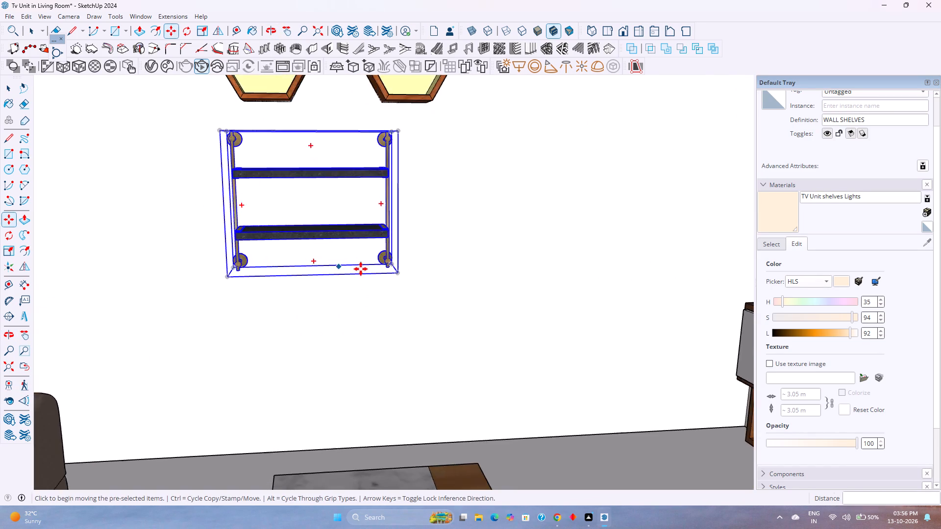
{"action": "middle_click_drag", "start_coordinate": [415, 274], "coordinate": [311, 282]}
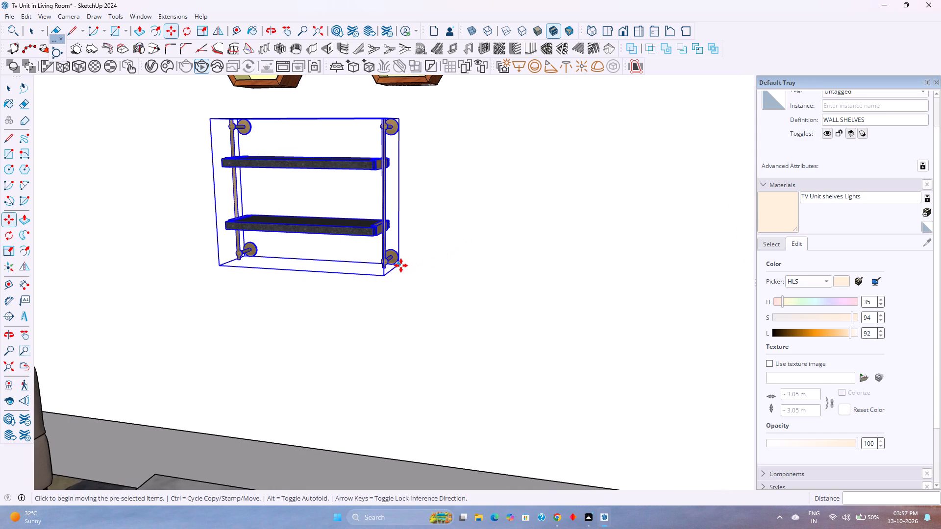
{"action": "left_click", "coordinate": [401, 265]}
{"action": "left_click", "coordinate": [432, 269]}
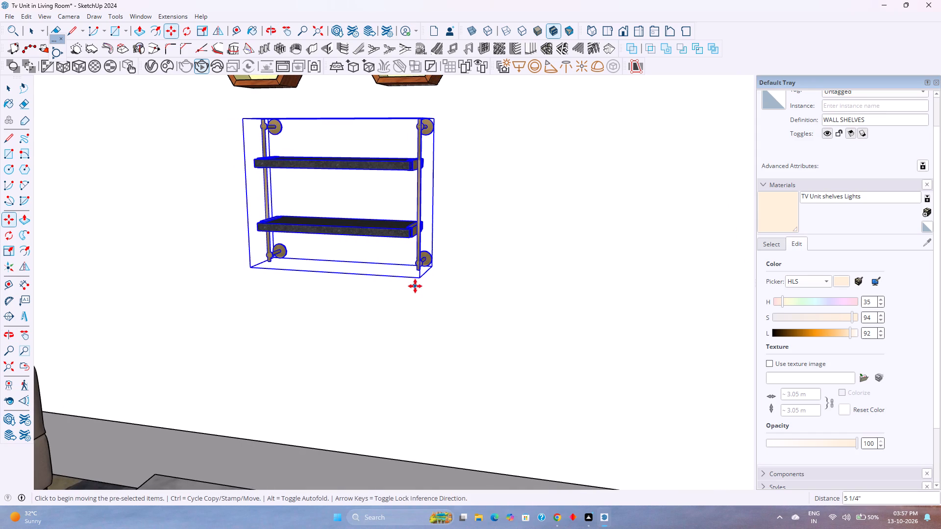
Move the black and brass shelf about 5 5/16" straight down the side wall, locked to the vertical axis.
{"action": "middle_click_drag", "start_coordinate": [418, 286], "coordinate": [400, 333]}
{"action": "middle_click_drag", "start_coordinate": [379, 314], "coordinate": [366, 304]}
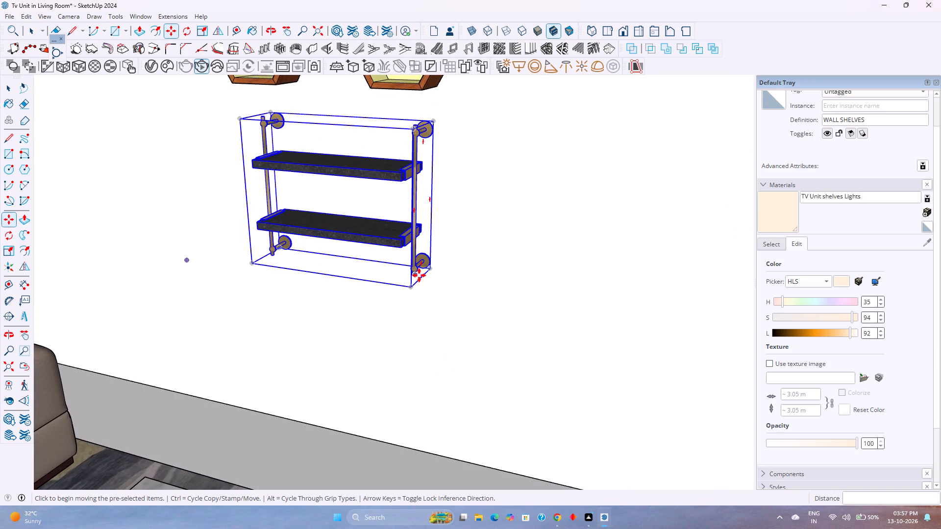
{"action": "left_click", "coordinate": [430, 268]}
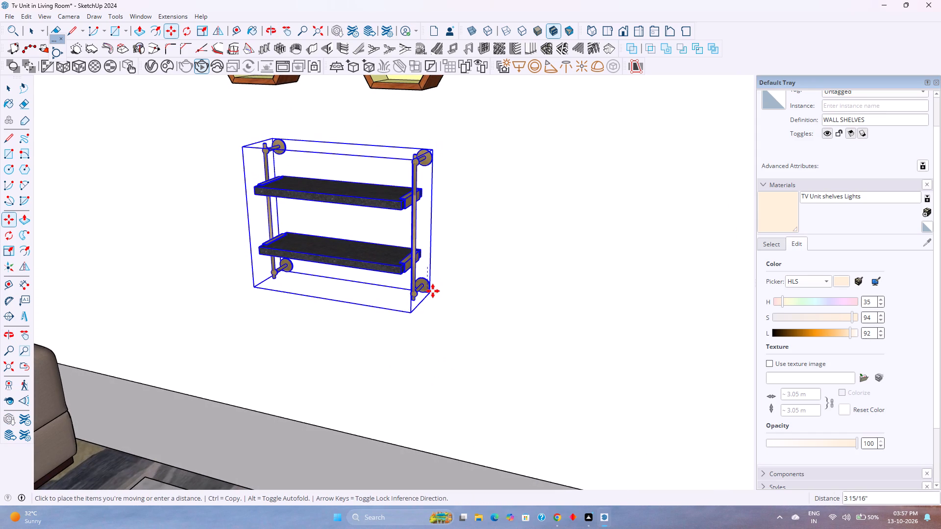
{"action": "key", "text": "Up"}
{"action": "left_click", "coordinate": [435, 300]}
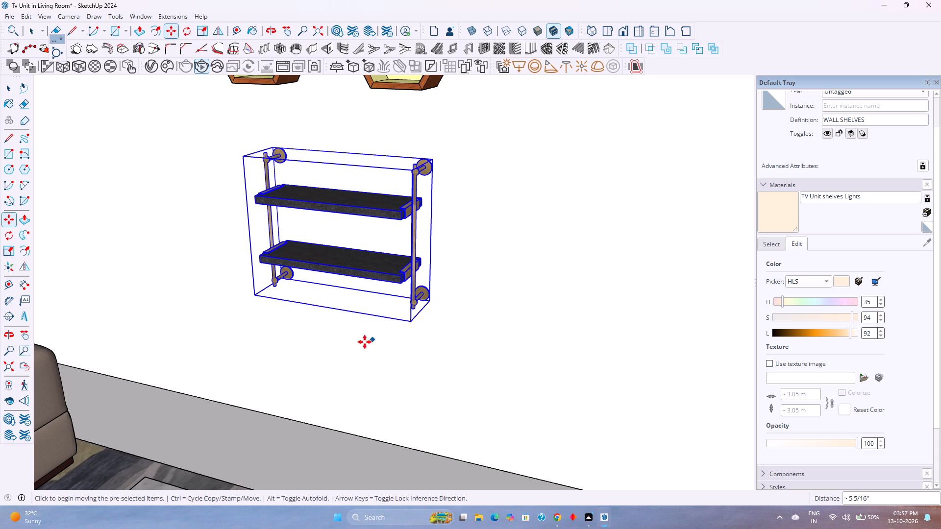
{"action": "key", "text": "space"}
Move the black and brass shelf about 1 13/16" along the wall away from the TV unit to centre it under the hexagonal shelves.
{"action": "scroll", "coordinate": [327, 359], "scroll_direction": "down", "scroll_amount": 3}
{"action": "middle_click_drag", "start_coordinate": [327, 359], "coordinate": [393, 330]}
{"action": "middle_click", "coordinate": [407, 329]}
{"action": "middle_click_drag", "start_coordinate": [409, 328], "coordinate": [419, 324]}
{"action": "scroll", "coordinate": [419, 324], "scroll_direction": "down", "scroll_amount": 3}
{"action": "scroll", "coordinate": [317, 114], "scroll_direction": "up", "scroll_amount": 3}
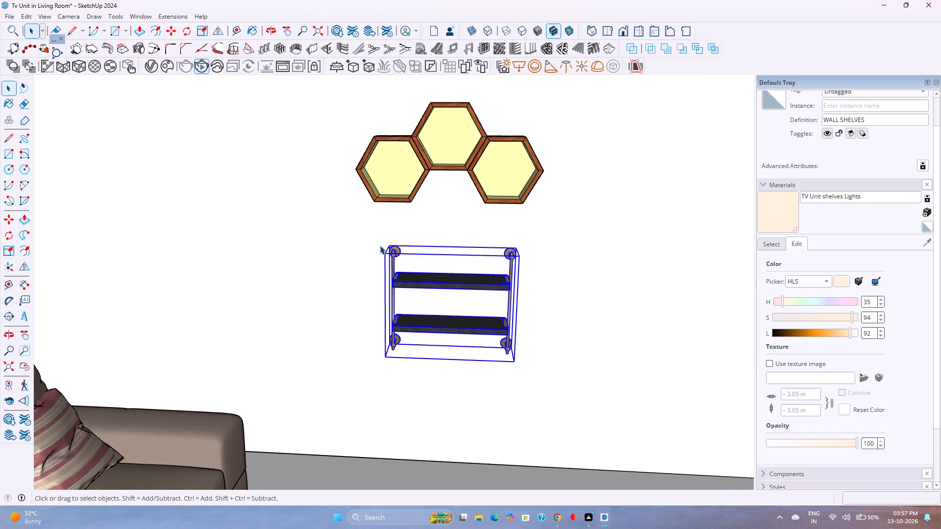
{"action": "key", "text": "m"}
{"action": "scroll", "coordinate": [386, 238], "scroll_direction": "up", "scroll_amount": 2}
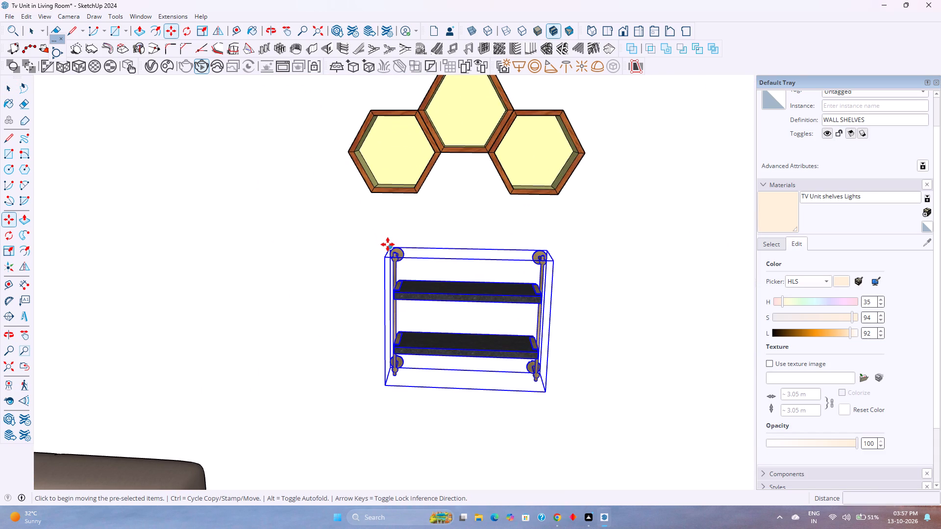
{"action": "left_click", "coordinate": [388, 244]}
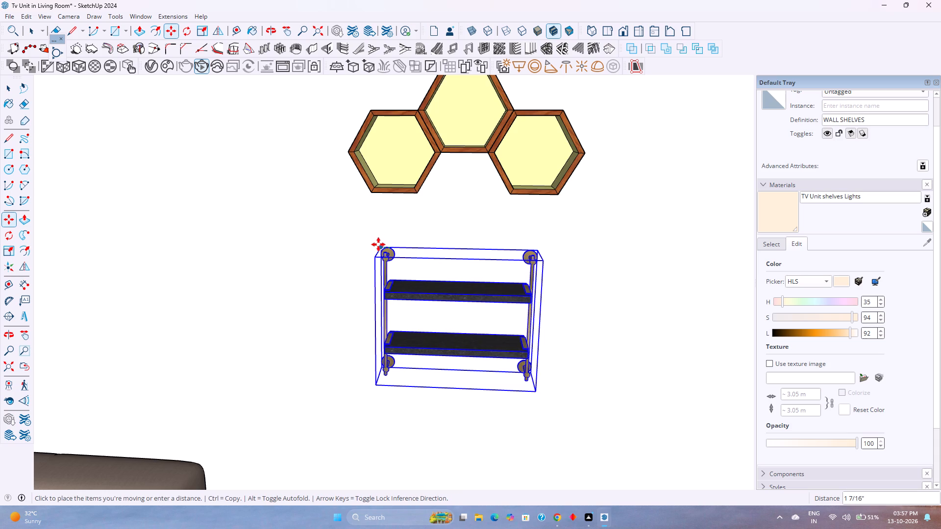
{"action": "key", "text": "Left"}
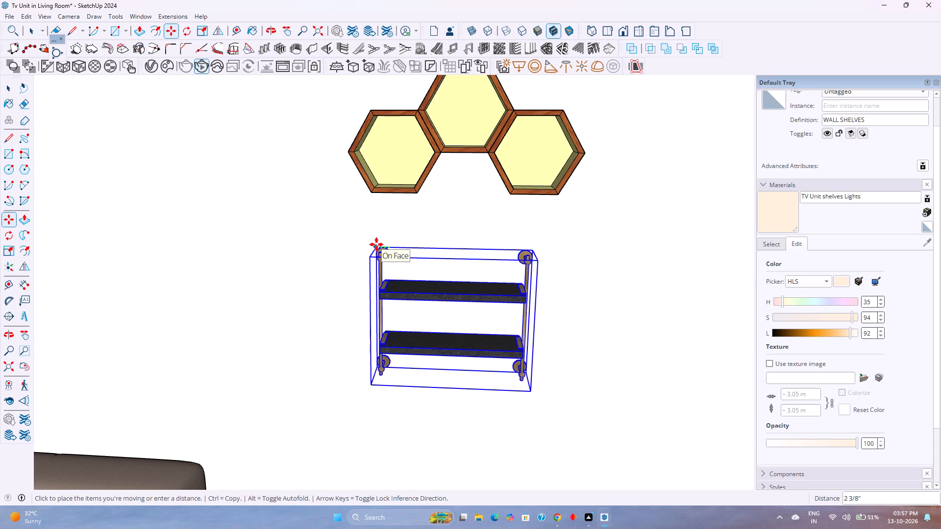
{"action": "left_click", "coordinate": [380, 246]}
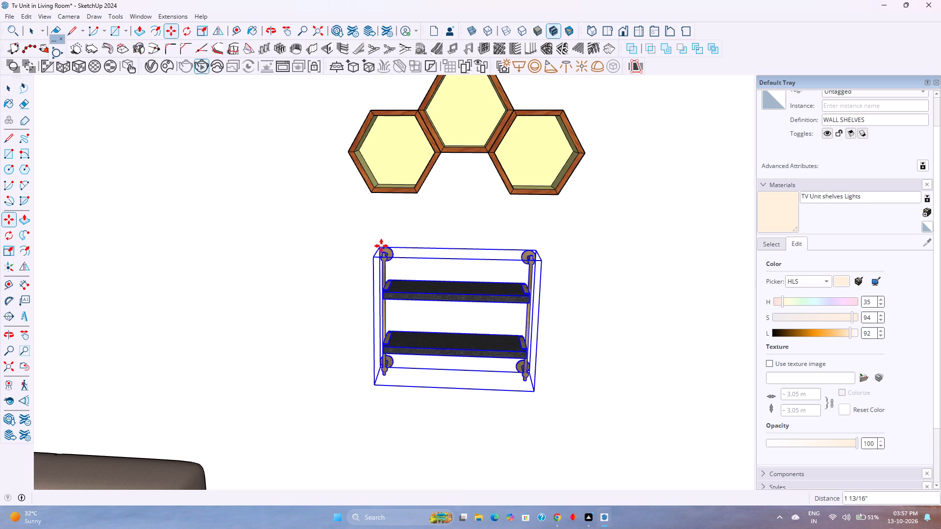
Deselect the shelf and examine its placement from several angles, along with the room and its empty opposite wall.
{"action": "middle_click_drag", "start_coordinate": [373, 254], "coordinate": [555, 266]}
{"action": "middle_click_drag", "start_coordinate": [575, 265], "coordinate": [581, 265]}
{"action": "middle_click_drag", "start_coordinate": [583, 265], "coordinate": [592, 265]}
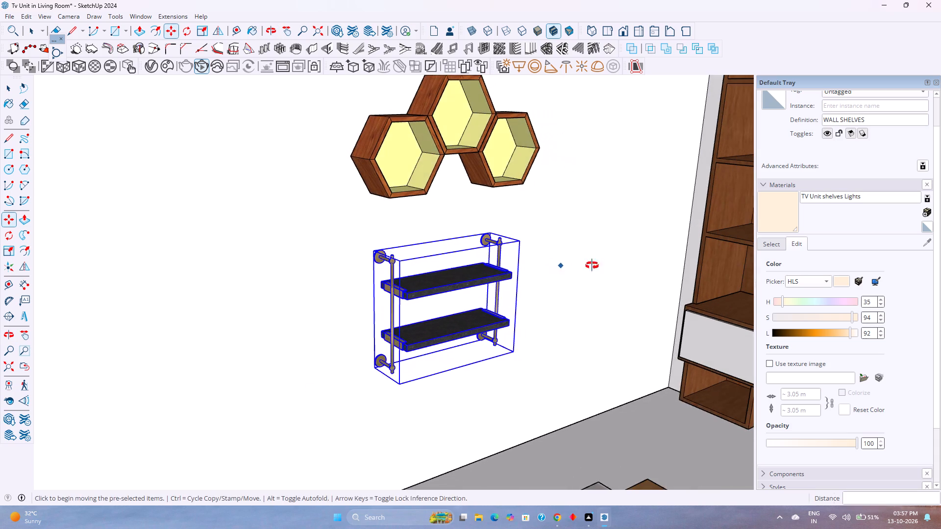
{"action": "middle_click_drag", "start_coordinate": [592, 265], "coordinate": [593, 265]}
{"action": "middle_click_drag", "start_coordinate": [458, 293], "coordinate": [537, 297]}
{"action": "middle_click", "coordinate": [537, 297]}
{"action": "key", "text": "space"}
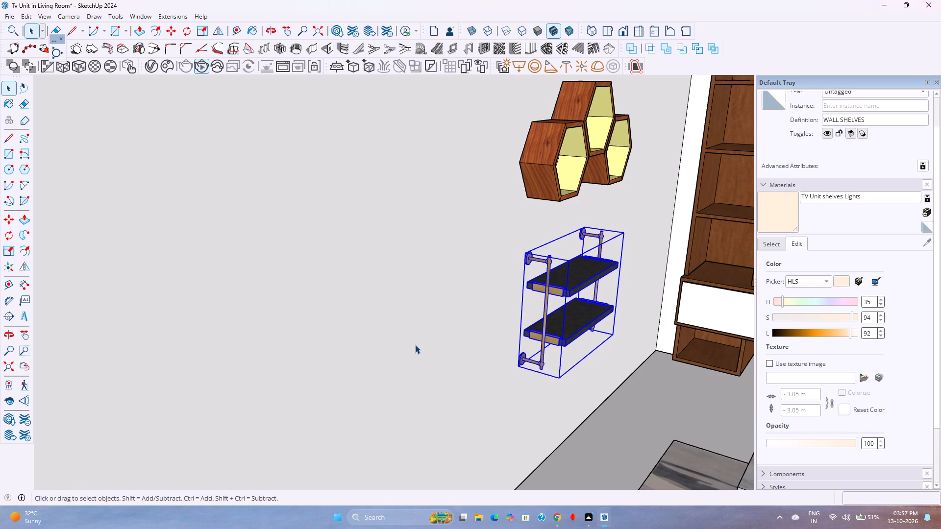
{"action": "scroll", "coordinate": [415, 345], "scroll_direction": "down", "scroll_amount": 16}
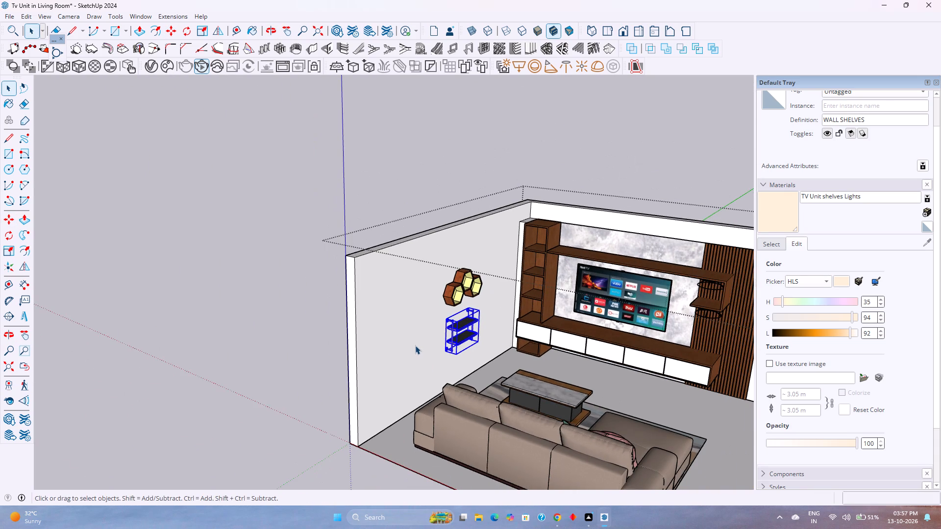
{"action": "key", "text": "Escape"}
{"action": "scroll", "coordinate": [415, 349], "scroll_direction": "down", "scroll_amount": 2}
{"action": "middle_click_drag", "start_coordinate": [417, 350], "coordinate": [322, 345], "text": "shift"}
{"action": "middle_click", "coordinate": [322, 345], "text": "shift"}
{"action": "middle_click_drag", "start_coordinate": [307, 356], "coordinate": [484, 376]}
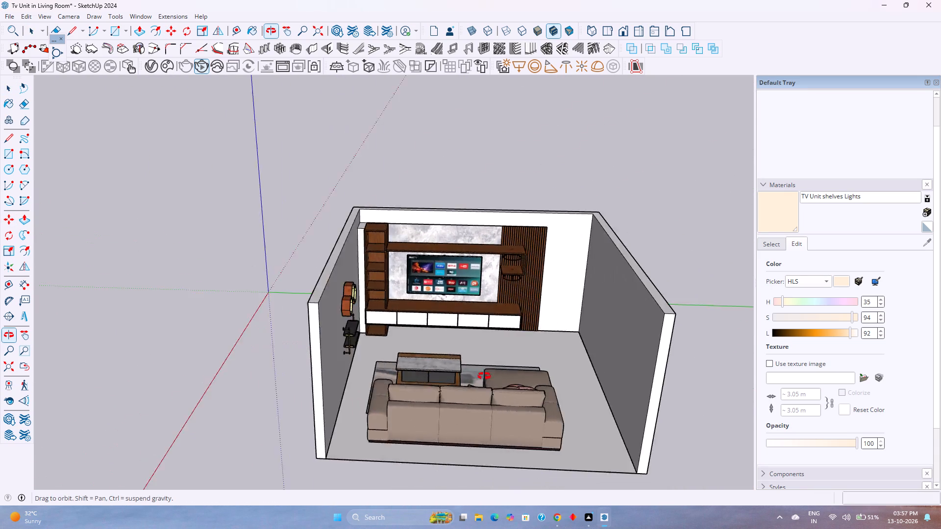
{"action": "middle_click_drag", "start_coordinate": [484, 376], "coordinate": [572, 361]}
{"action": "scroll", "coordinate": [558, 350], "scroll_direction": "up", "scroll_amount": 6}
{"action": "middle_click_drag", "start_coordinate": [558, 350], "coordinate": [470, 390], "text": "shift"}
{"action": "middle_click", "coordinate": [470, 390], "text": "shift"}
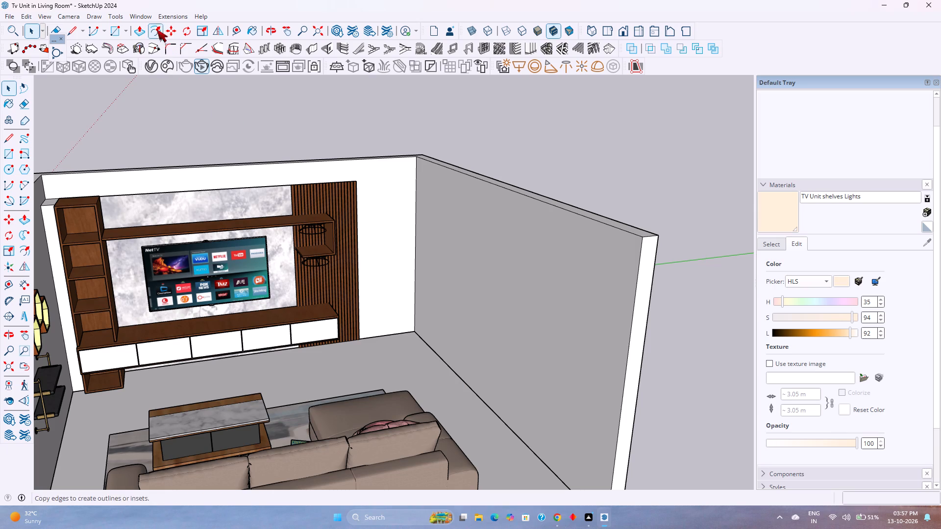
Search 3D Warehouse for "wall panels".
{"action": "left_click", "coordinate": [148, 16]}
{"action": "left_click", "coordinate": [161, 93]}
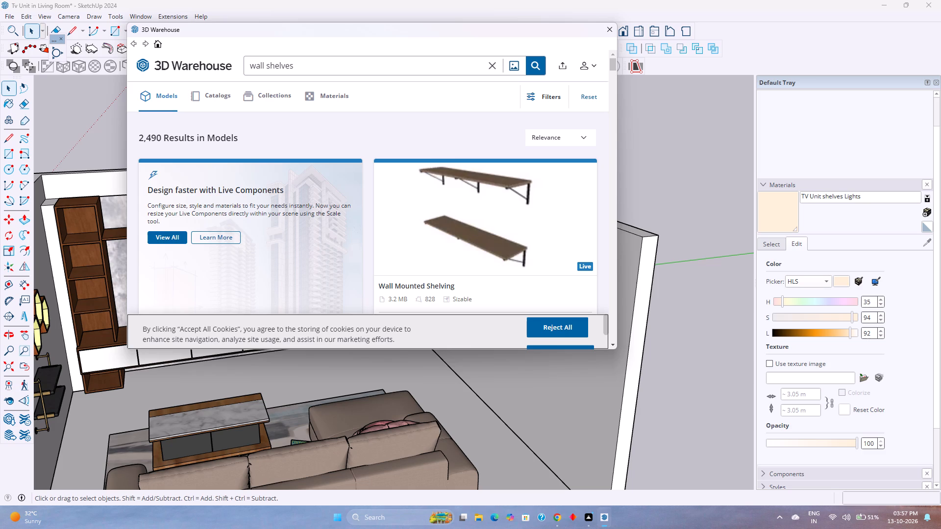
{"action": "left_click", "coordinate": [340, 68]}
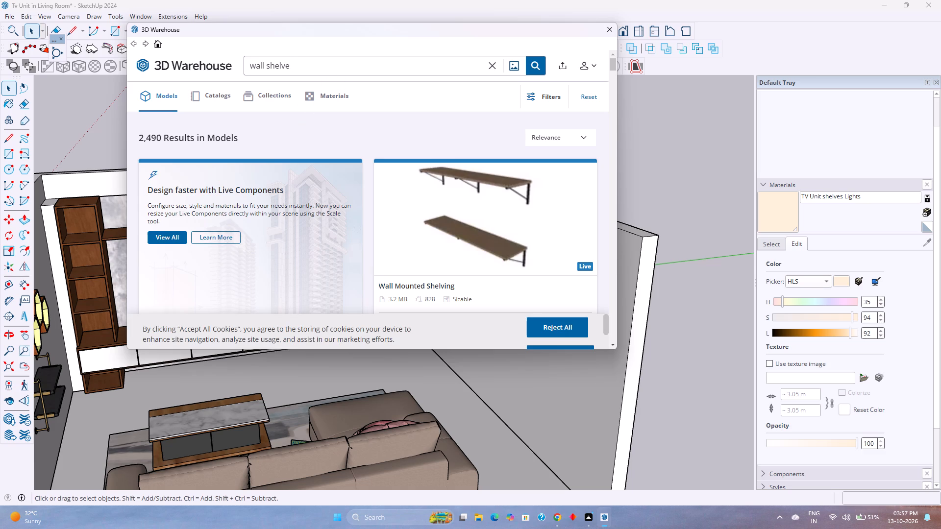
{"action": "key", "text": "BackSpace"}
{"action": "key", "text": "BackSpace"}
{"action": "key", "text": "BackSpace"}
{"action": "key", "text": "BackSpace"}
{"action": "key", "text": "BackSpace"}
{"action": "key", "text": "BackSpace"}
{"action": "key", "text": "BackSpace"}
{"action": "key", "text": "p"}
{"action": "type", "text": "anels"}
{"action": "key", "text": "Return"}
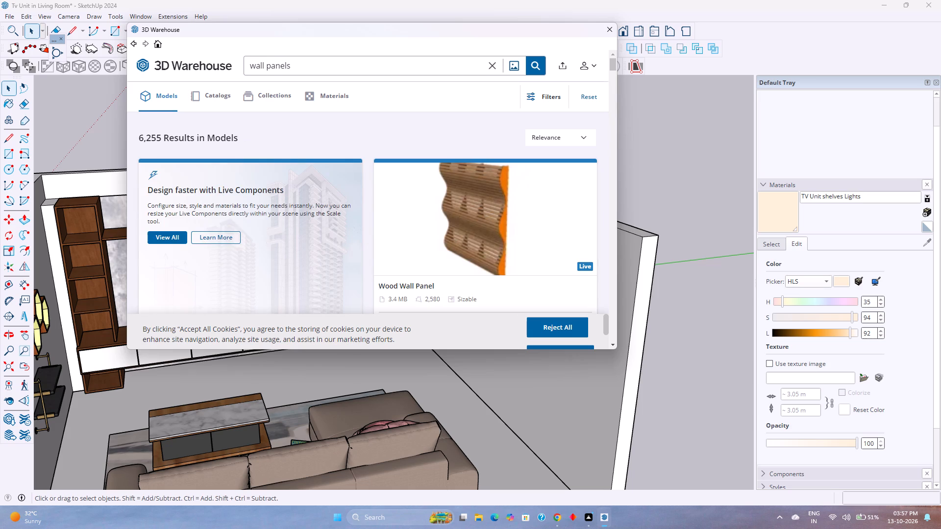
Browse the wall panel models for a decorative panel design that suits the empty side wall.
{"action": "scroll", "coordinate": [232, 200], "scroll_direction": "down", "scroll_amount": 4}
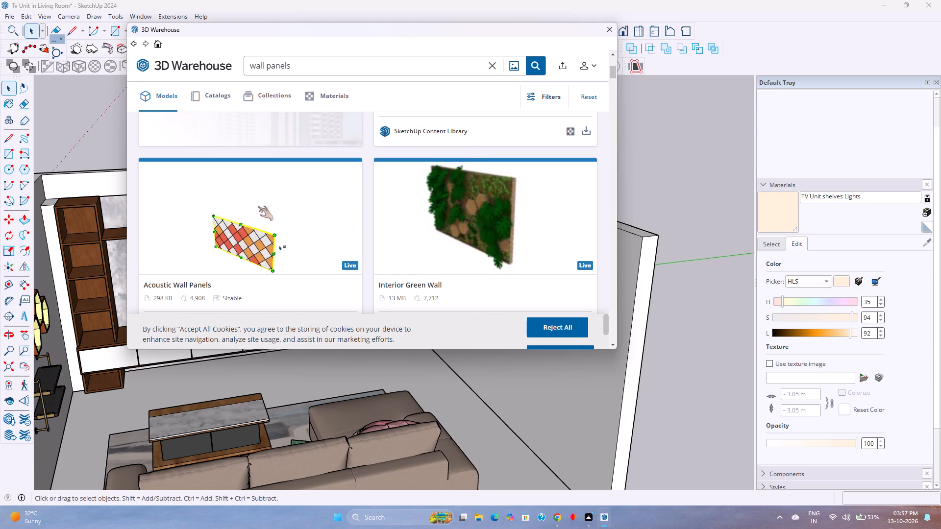
{"action": "scroll", "coordinate": [278, 218], "scroll_direction": "down", "scroll_amount": 5}
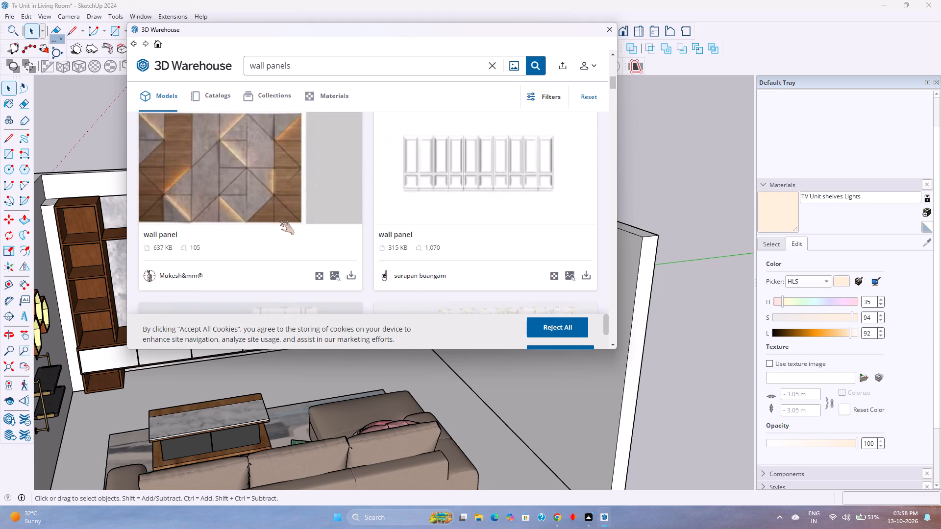
{"action": "scroll", "coordinate": [279, 220], "scroll_direction": "down", "scroll_amount": 2}
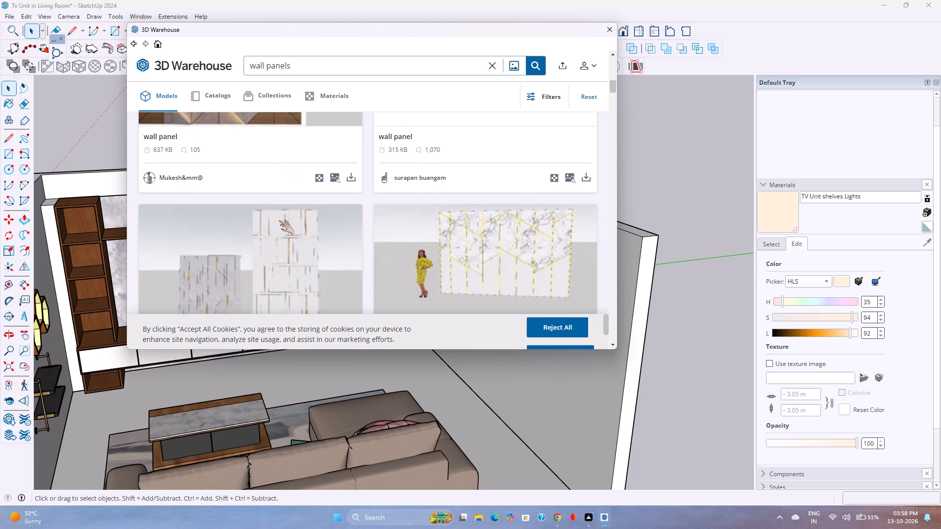
{"action": "scroll", "coordinate": [279, 220], "scroll_direction": "down", "scroll_amount": 4}
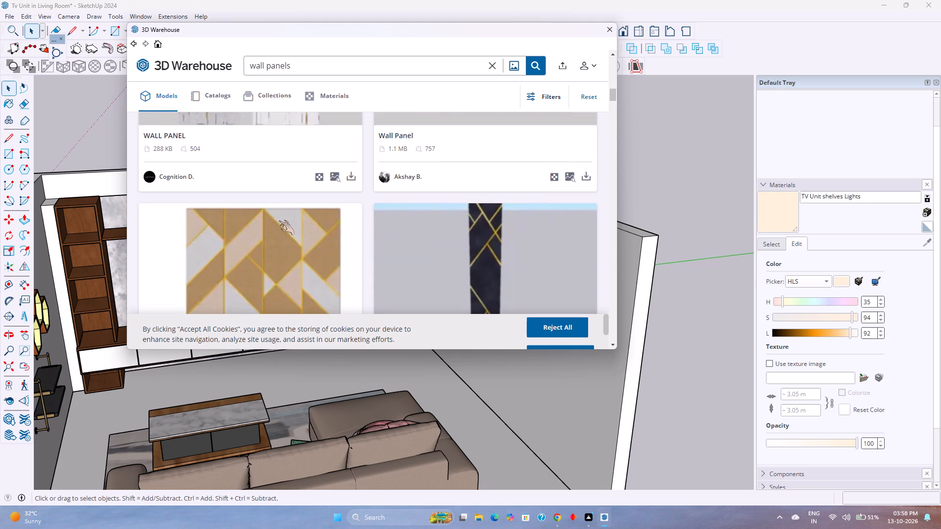
{"action": "scroll", "coordinate": [279, 220], "scroll_direction": "down", "scroll_amount": 9}
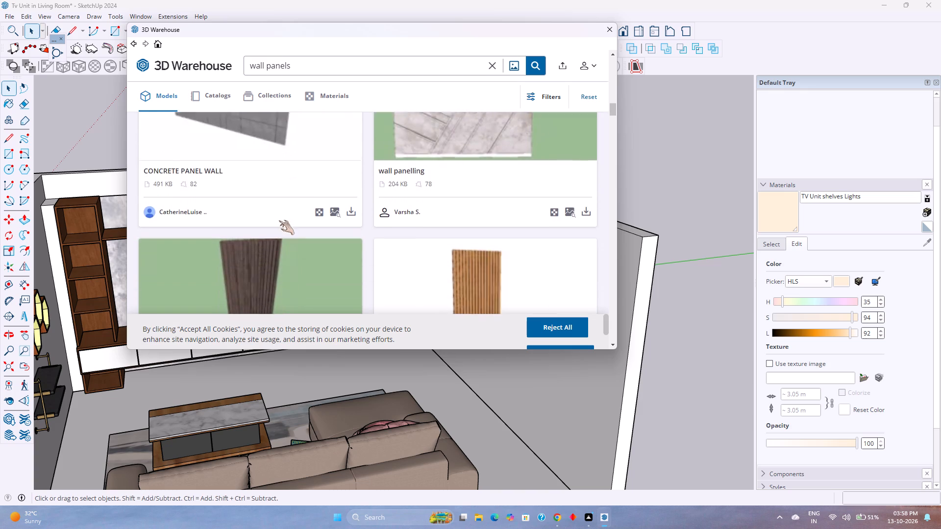
{"action": "scroll", "coordinate": [279, 220], "scroll_direction": "down", "scroll_amount": 5}
{"action": "scroll", "coordinate": [279, 220], "scroll_direction": "up", "scroll_amount": 1}
{"action": "scroll", "coordinate": [280, 220], "scroll_direction": "down", "scroll_amount": 4}
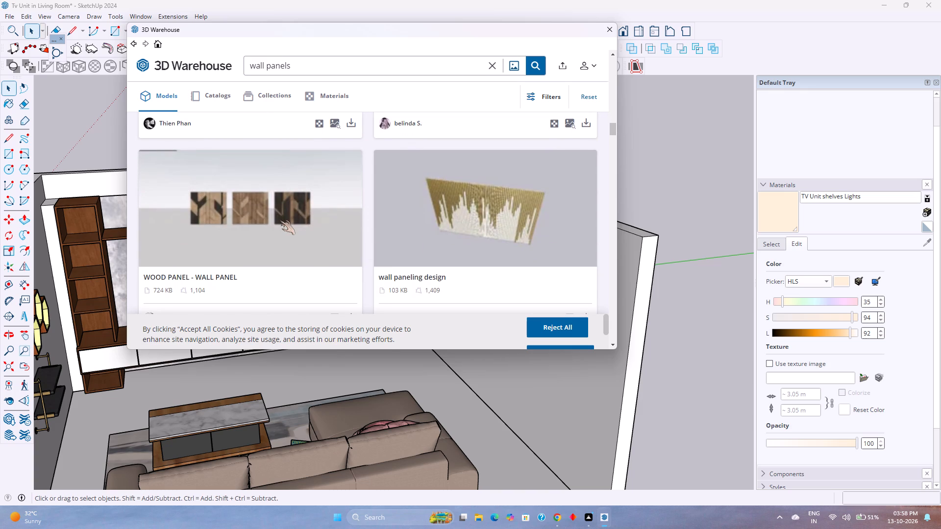
{"action": "scroll", "coordinate": [326, 246], "scroll_direction": "down", "scroll_amount": 4}
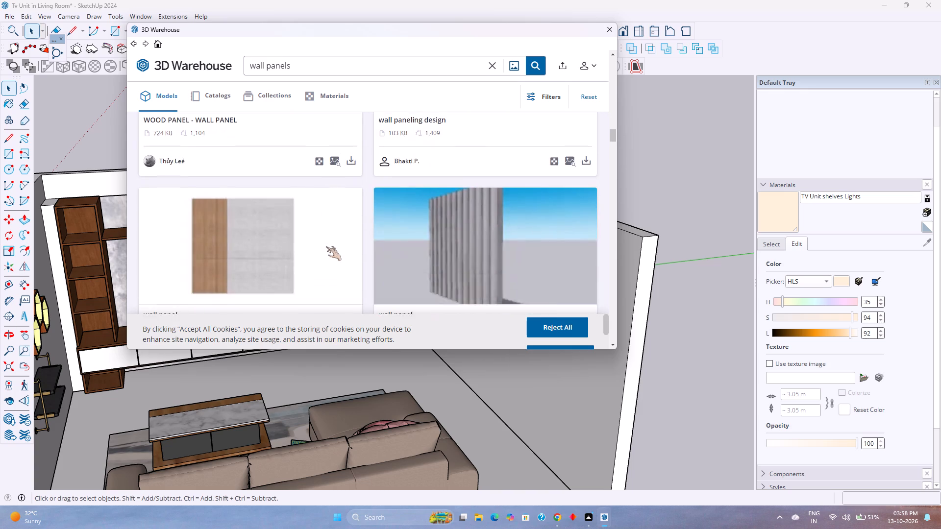
{"action": "scroll", "coordinate": [326, 246], "scroll_direction": "up", "scroll_amount": 1}
{"action": "scroll", "coordinate": [326, 246], "scroll_direction": "down", "scroll_amount": 8}
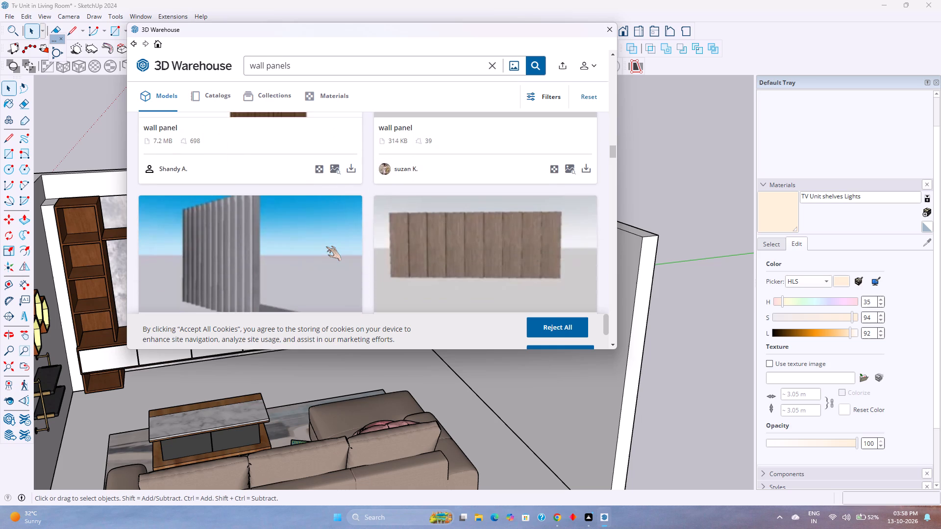
{"action": "scroll", "coordinate": [326, 246], "scroll_direction": "down", "scroll_amount": 6}
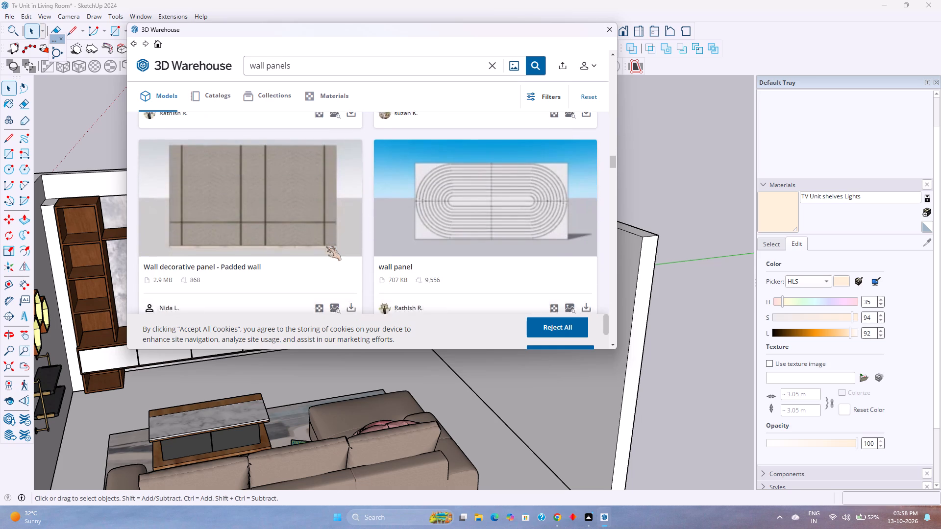
{"action": "scroll", "coordinate": [326, 246], "scroll_direction": "down", "scroll_amount": 4}
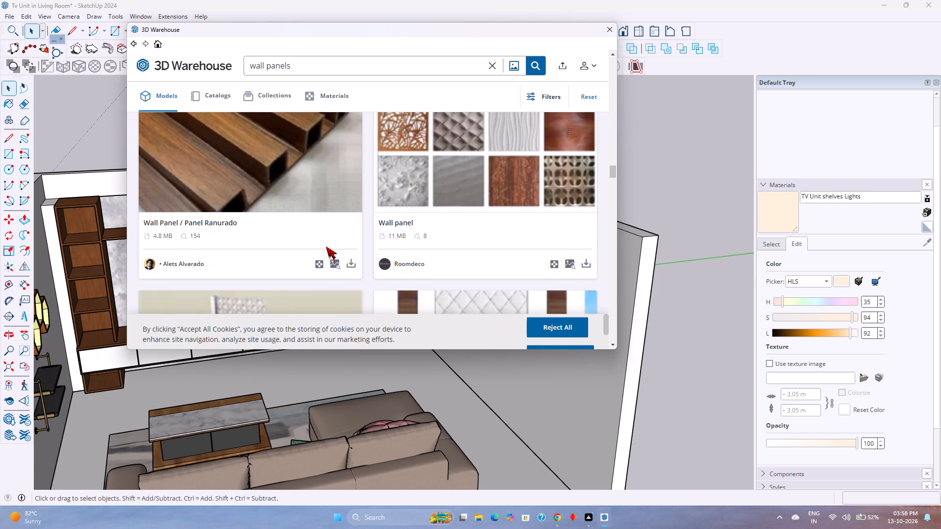
{"action": "scroll", "coordinate": [326, 246], "scroll_direction": "down", "scroll_amount": 8}
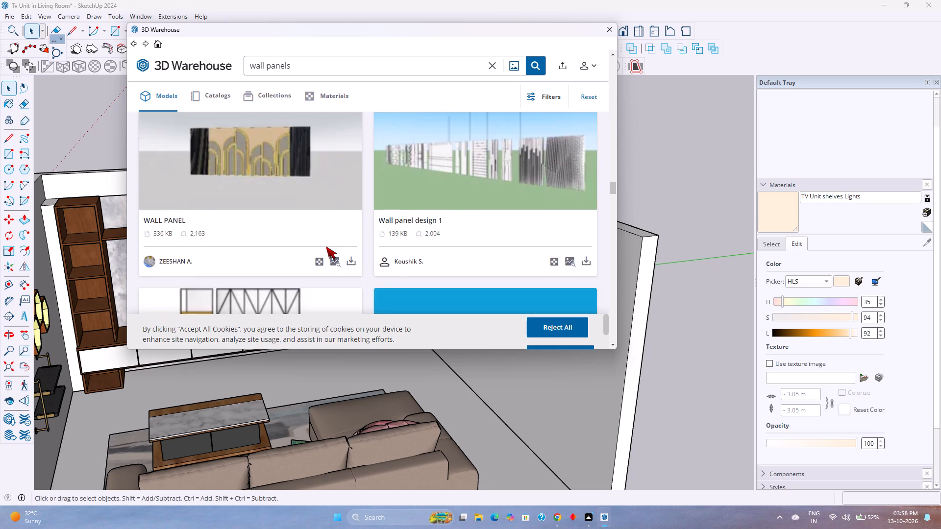
{"action": "scroll", "coordinate": [326, 246], "scroll_direction": "down", "scroll_amount": 7}
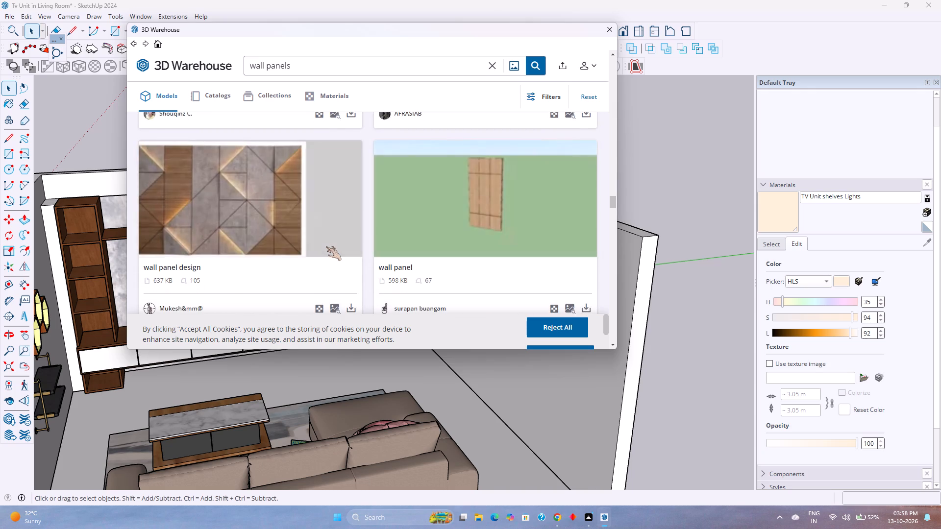
{"action": "scroll", "coordinate": [326, 246], "scroll_direction": "down", "scroll_amount": 4}
{"action": "scroll", "coordinate": [326, 246], "scroll_direction": "up", "scroll_amount": 4}
Import the wood and stone "wall panel design" model and place it on the ground outside the room, beside the empty side wall.
{"action": "scroll", "coordinate": [326, 246], "scroll_direction": "down", "scroll_amount": 1}
{"action": "left_click", "coordinate": [351, 251]}
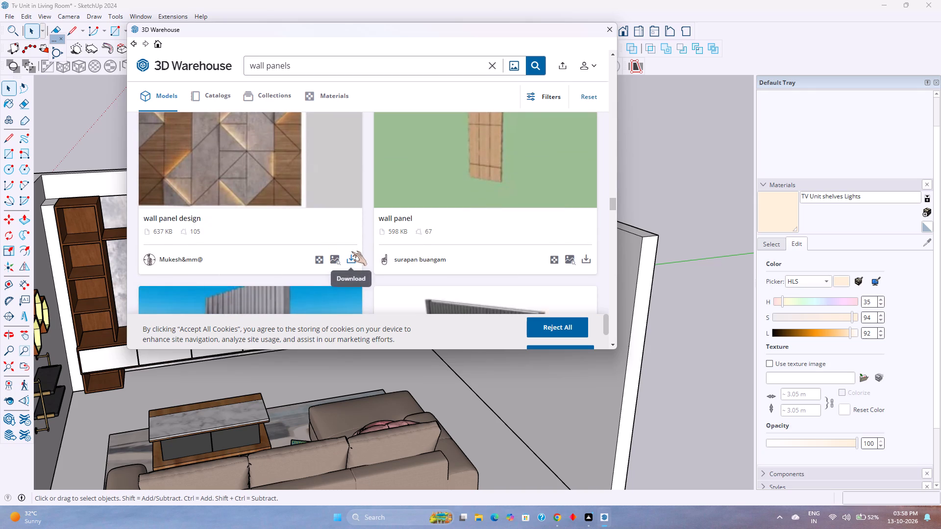
{"action": "left_click", "coordinate": [349, 199]}
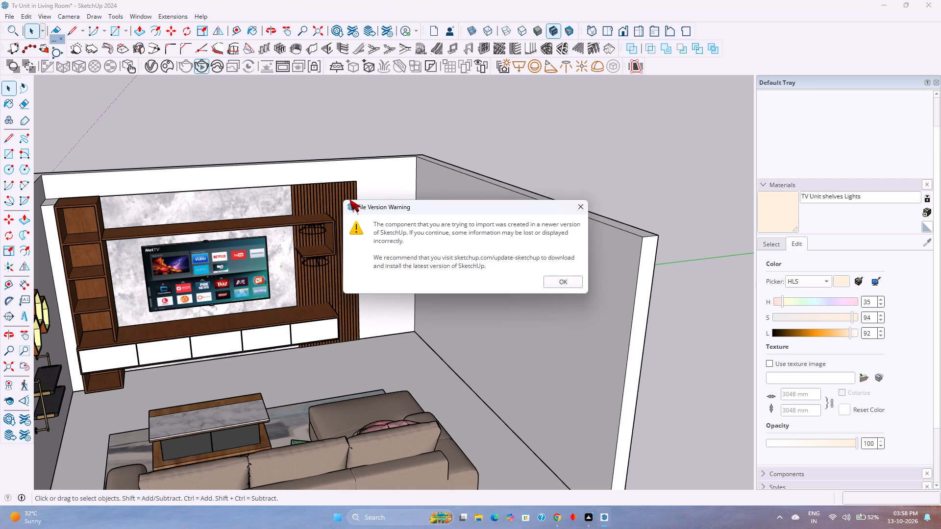
{"action": "left_click", "coordinate": [560, 280]}
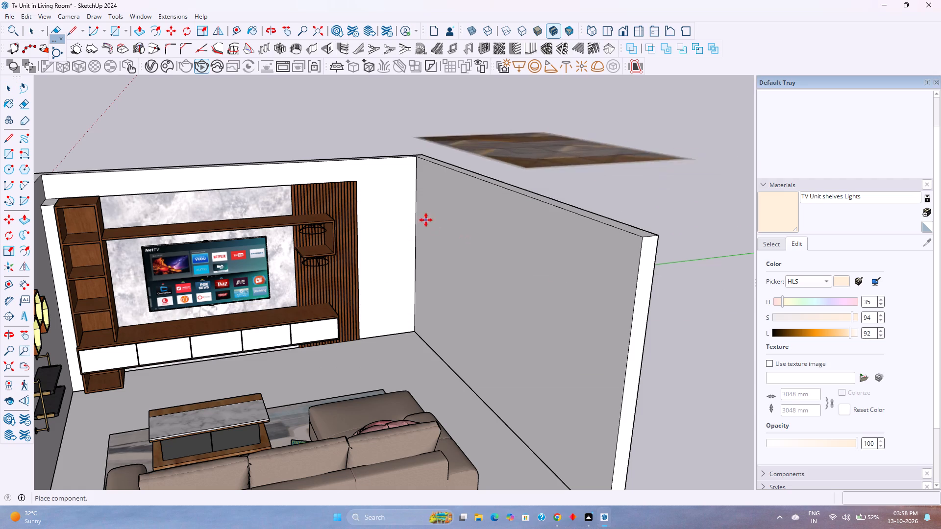
{"action": "scroll", "coordinate": [355, 307], "scroll_direction": "down", "scroll_amount": 2}
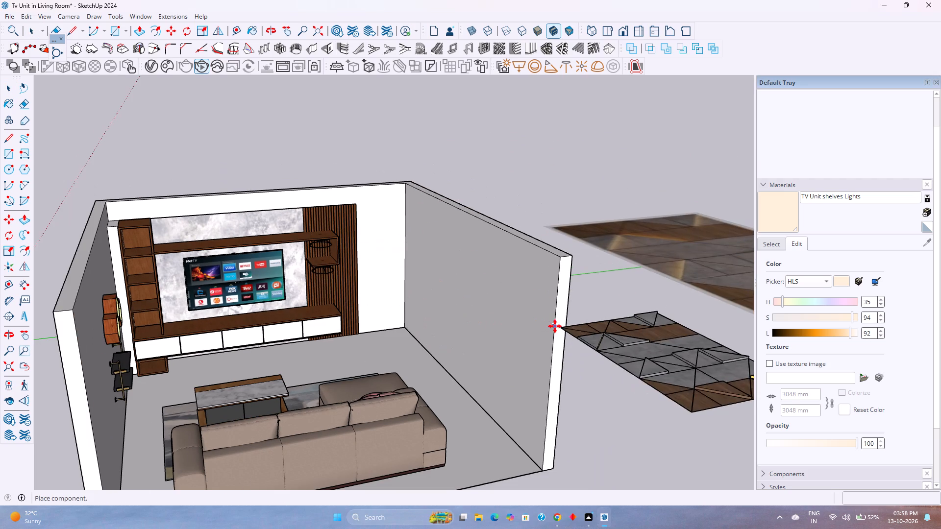
{"action": "middle_click_drag", "start_coordinate": [577, 324], "coordinate": [495, 343]}
{"action": "middle_click", "coordinate": [495, 343]}
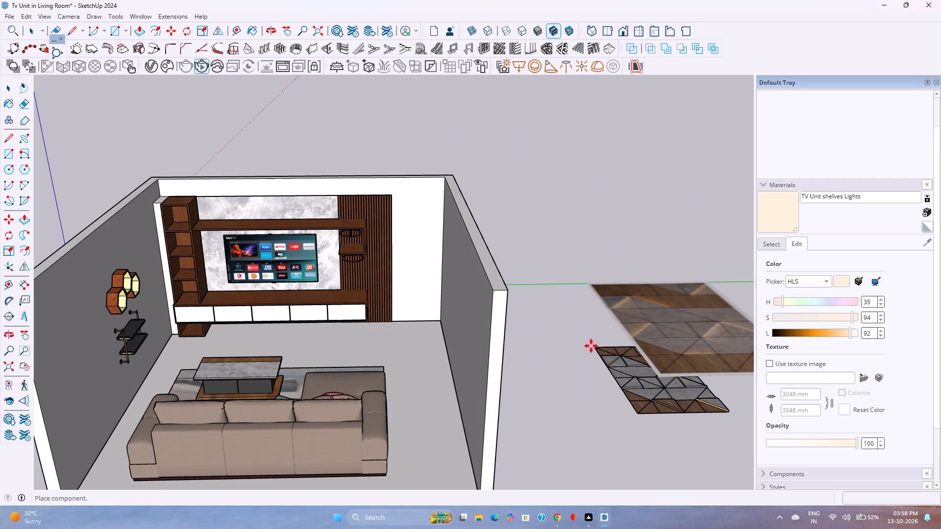
{"action": "left_click", "coordinate": [591, 346]}
{"action": "key", "text": "space"}
Delete the reference image floating above the panels inside the imported wall panel component.
{"action": "double_click", "coordinate": [671, 340]}
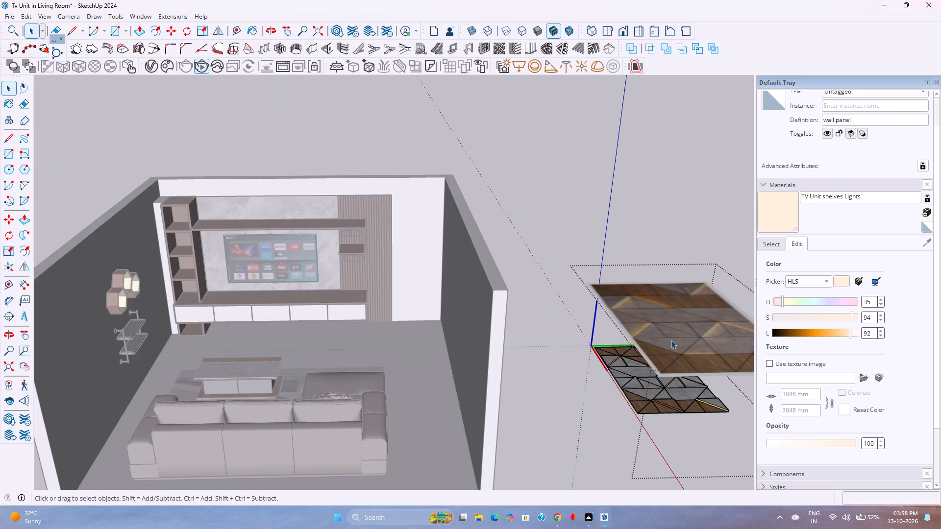
{"action": "left_click", "coordinate": [666, 345]}
{"action": "key", "text": "Delete"}
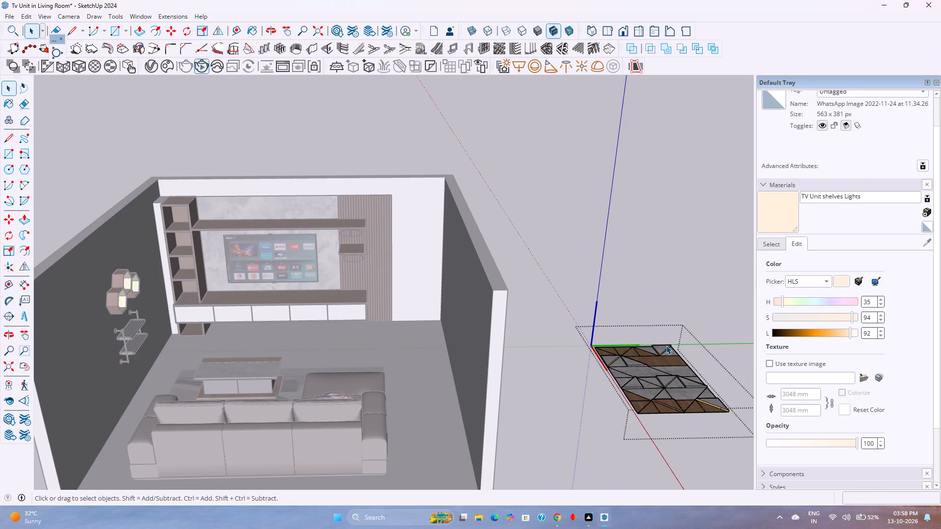
{"action": "key", "text": "Escape"}
Cut the wall panel component from the ground outside the room to the clipboard.
{"action": "left_click", "coordinate": [631, 369]}
{"action": "scroll", "coordinate": [631, 369], "scroll_direction": "down", "scroll_amount": 2}
{"action": "middle_click_drag", "start_coordinate": [631, 369], "coordinate": [614, 369]}
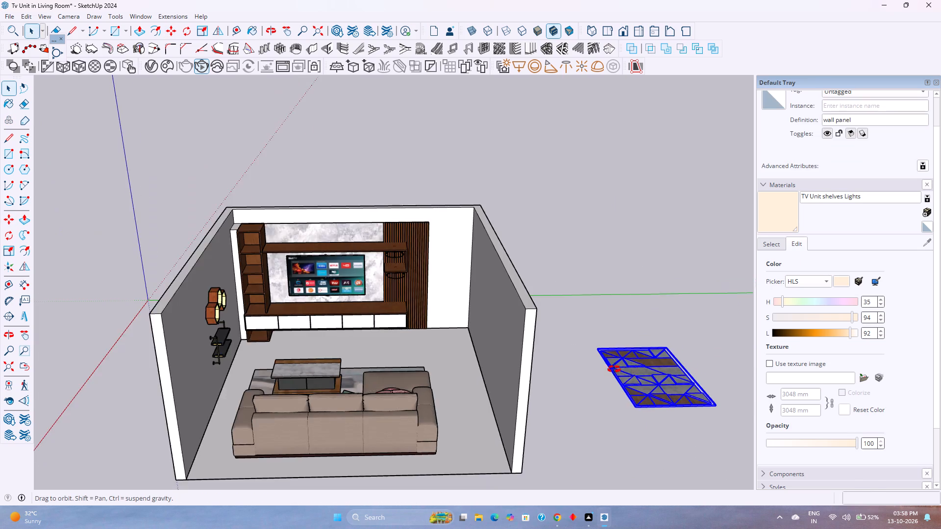
{"action": "middle_click_drag", "start_coordinate": [614, 369], "coordinate": [402, 341]}
{"action": "scroll", "coordinate": [402, 341], "scroll_direction": "up", "scroll_amount": 1}
{"action": "double_click", "coordinate": [402, 341]}
{"action": "scroll", "coordinate": [402, 341], "scroll_direction": "down", "scroll_amount": 5}
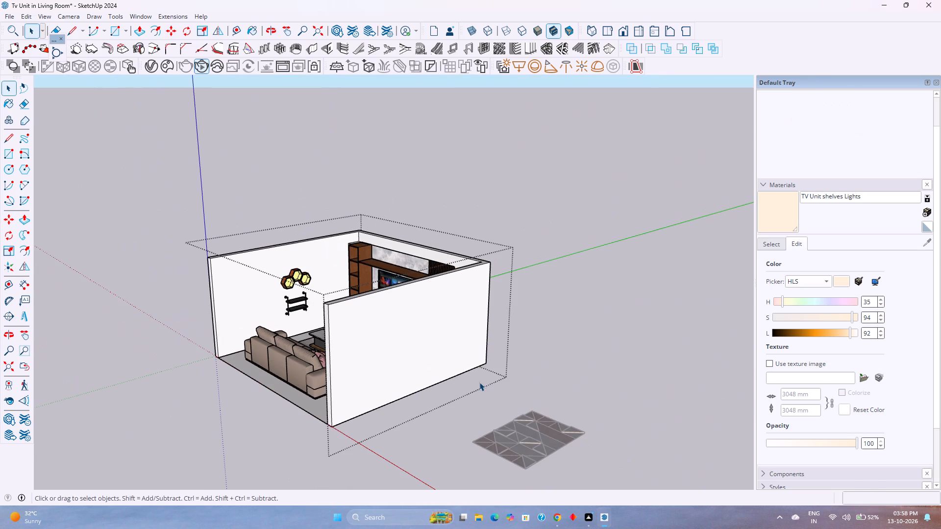
{"action": "key", "text": "Escape"}
{"action": "left_click", "coordinate": [541, 444]}
{"action": "key", "text": "ctrl+x"}
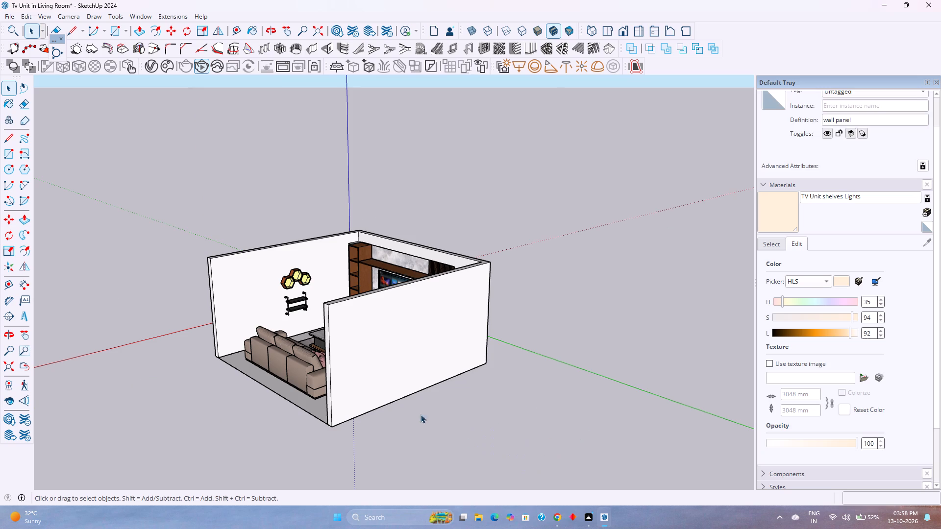
Inside the room group, flip the hexagonal and black shelves together onto the opposite side wall, offsetting the mirror plane about 7' 7 15/16".
{"action": "middle_click_drag", "start_coordinate": [381, 404], "coordinate": [616, 455]}
{"action": "double_click", "coordinate": [488, 348]}
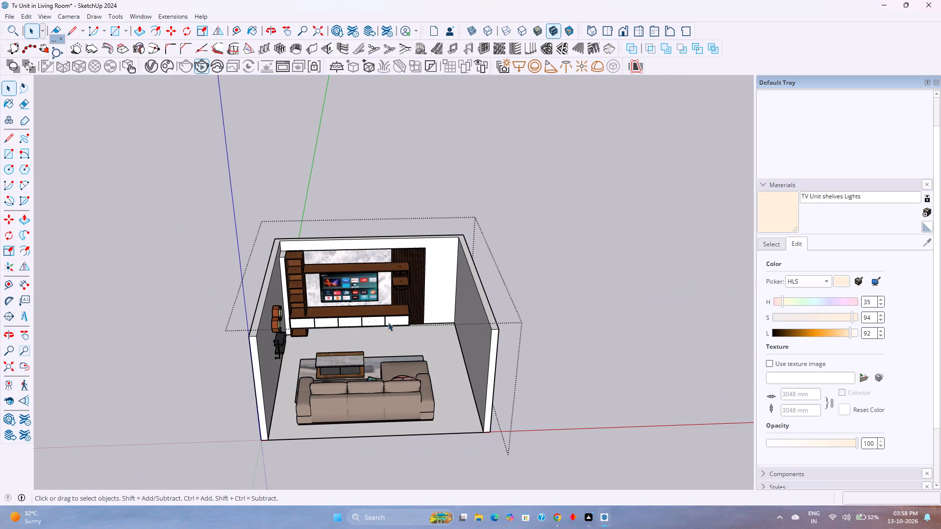
{"action": "scroll", "coordinate": [300, 298], "scroll_direction": "up", "scroll_amount": 8}
{"action": "left_click", "coordinate": [264, 388]}
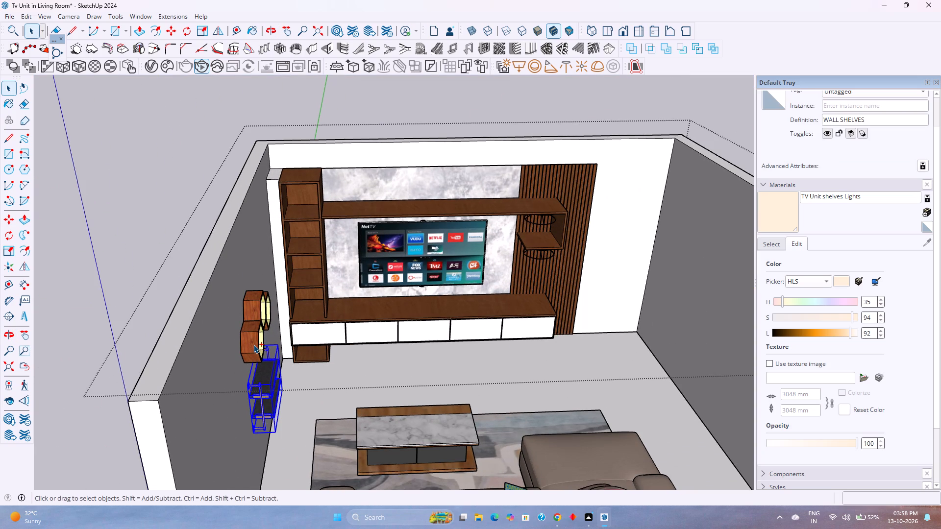
{"action": "left_click", "coordinate": [252, 342], "text": "ctrl"}
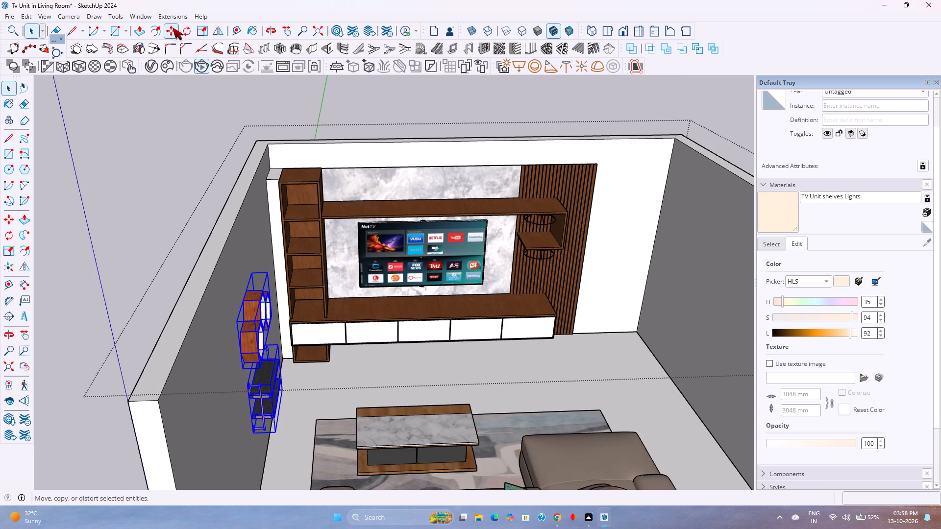
{"action": "left_click", "coordinate": [217, 26]}
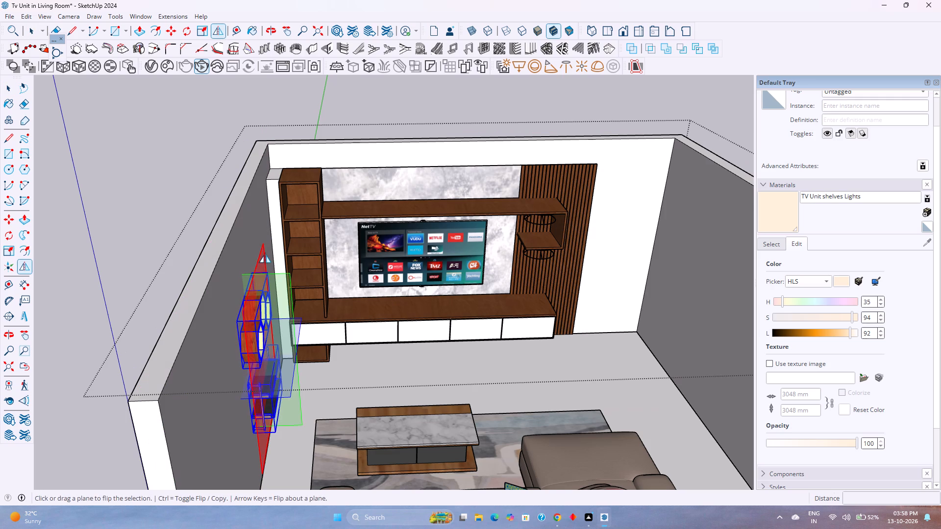
{"action": "left_click_drag", "start_coordinate": [265, 253], "coordinate": [477, 139]}
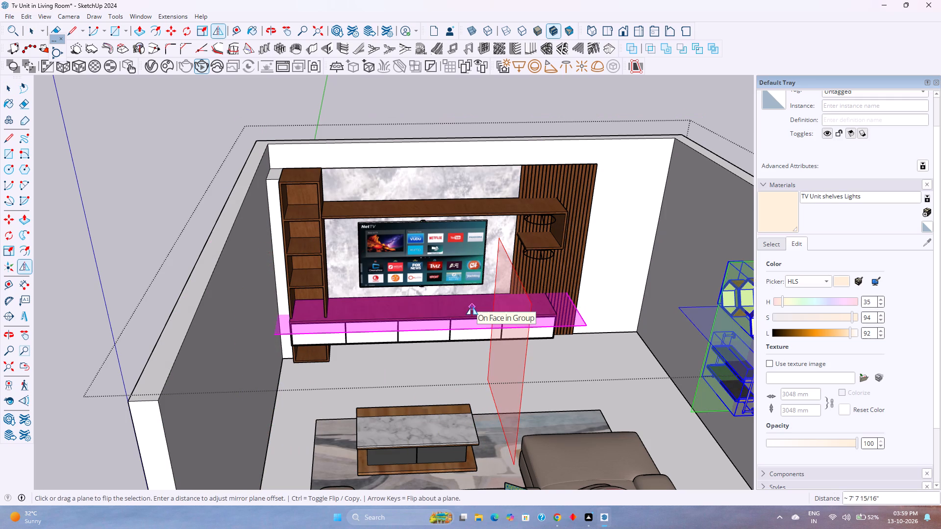
{"action": "key", "text": "space"}
{"action": "scroll", "coordinate": [472, 307], "scroll_direction": "down", "scroll_amount": 5}
{"action": "key", "text": "Escape"}
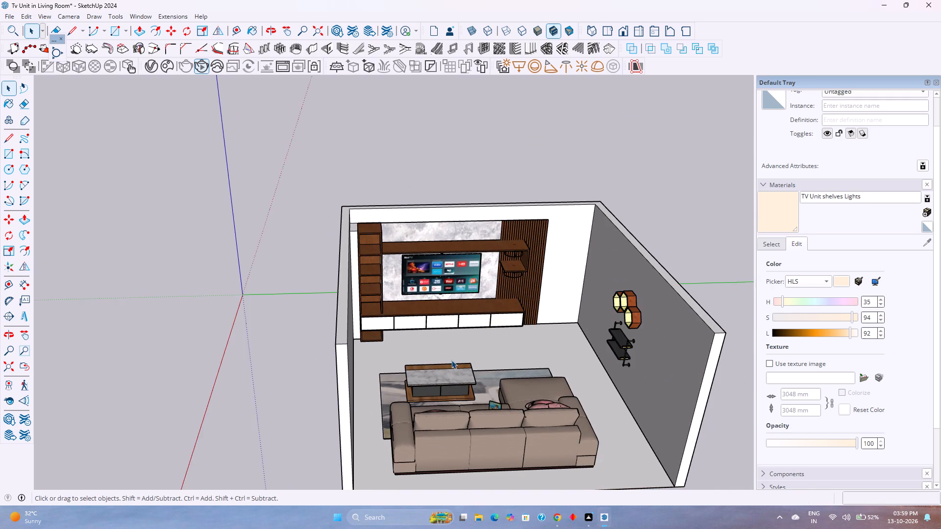
Open the room group and paste the wall panel component inside it, against the empty side wall.
{"action": "middle_click_drag", "start_coordinate": [451, 360], "coordinate": [286, 312]}
{"action": "scroll", "coordinate": [278, 307], "scroll_direction": "up", "scroll_amount": 7}
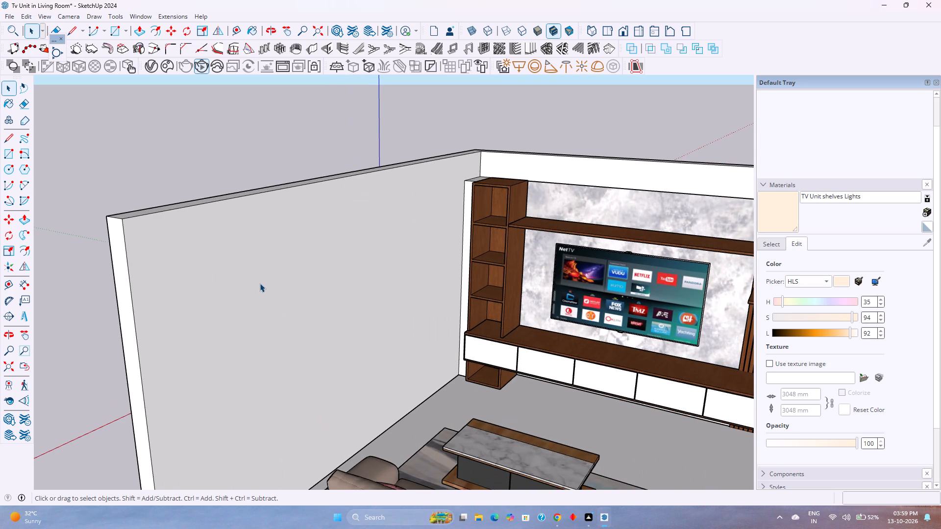
{"action": "double_click", "coordinate": [260, 283]}
{"action": "key", "text": "ctrl+v"}
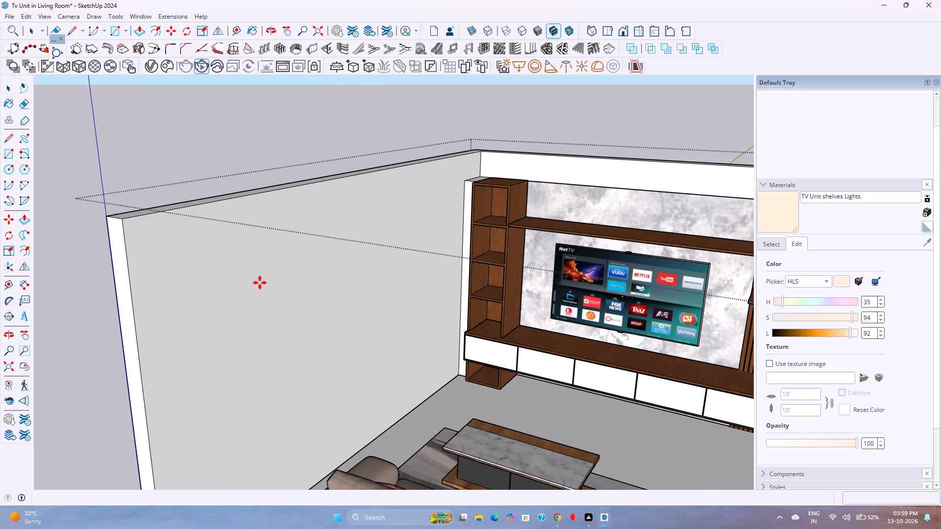
{"action": "scroll", "coordinate": [260, 280], "scroll_direction": "down", "scroll_amount": 5}
{"action": "left_click", "coordinate": [260, 284]}
Rotate the pasted wall panel 90 degrees about the red axis at its corner, standing it upright.
{"action": "middle_click_drag", "start_coordinate": [303, 281], "coordinate": [307, 298]}
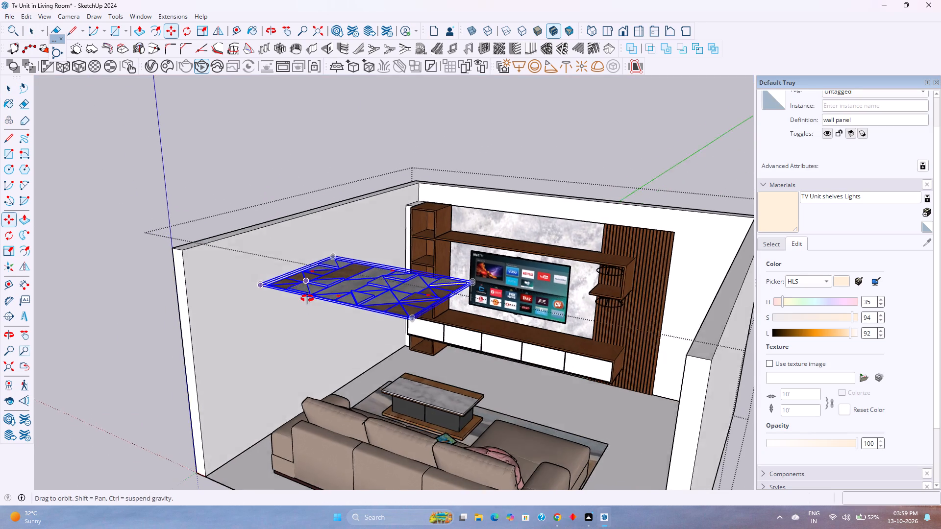
{"action": "middle_click_drag", "start_coordinate": [307, 298], "coordinate": [320, 439]}
{"action": "scroll", "coordinate": [364, 332], "scroll_direction": "up", "scroll_amount": 8}
{"action": "middle_click_drag", "start_coordinate": [364, 332], "coordinate": [351, 352]}
{"action": "middle_click", "coordinate": [351, 352]}
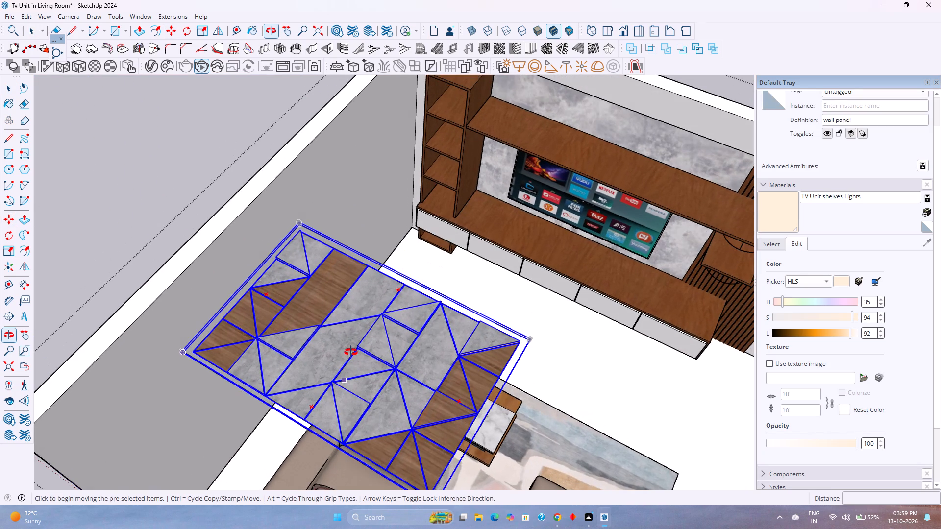
{"action": "middle_click_drag", "start_coordinate": [349, 322], "coordinate": [353, 297]}
{"action": "middle_click", "coordinate": [353, 297]}
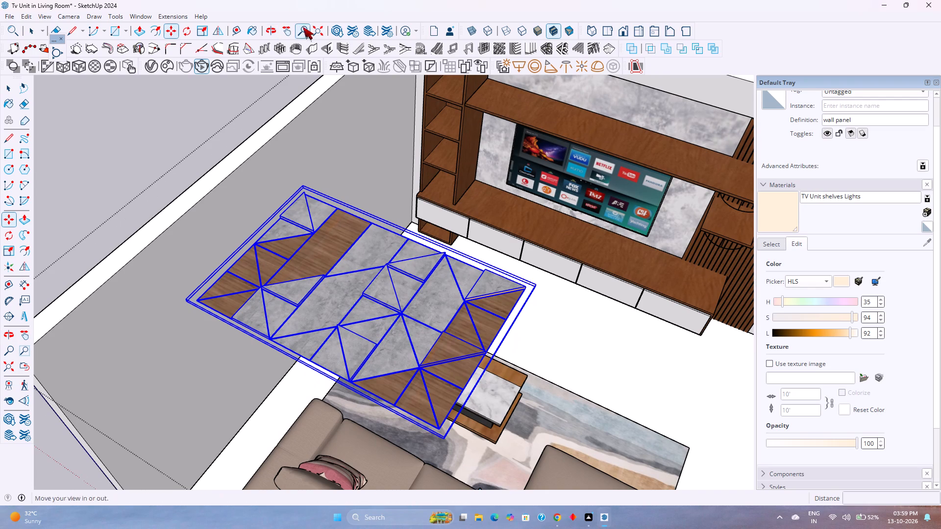
{"action": "left_click", "coordinate": [187, 30]}
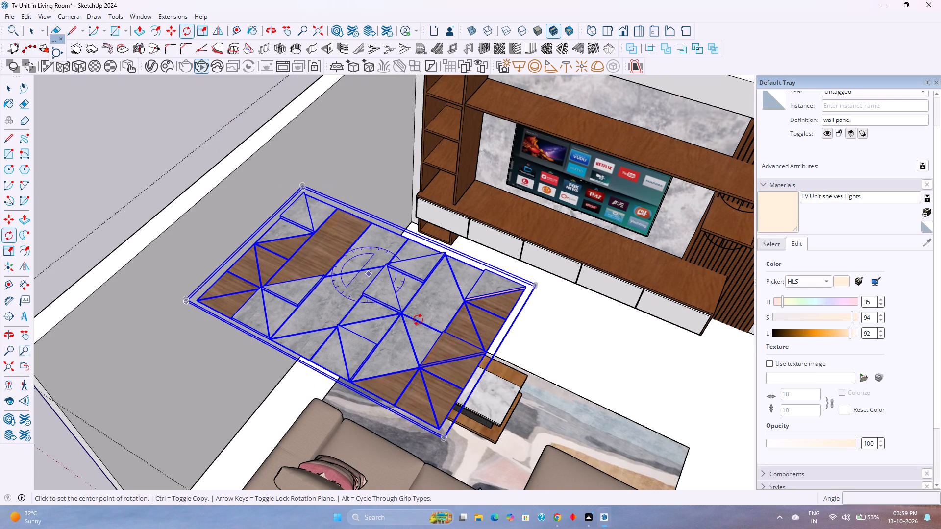
{"action": "middle_click_drag", "start_coordinate": [478, 412], "coordinate": [384, 334]}
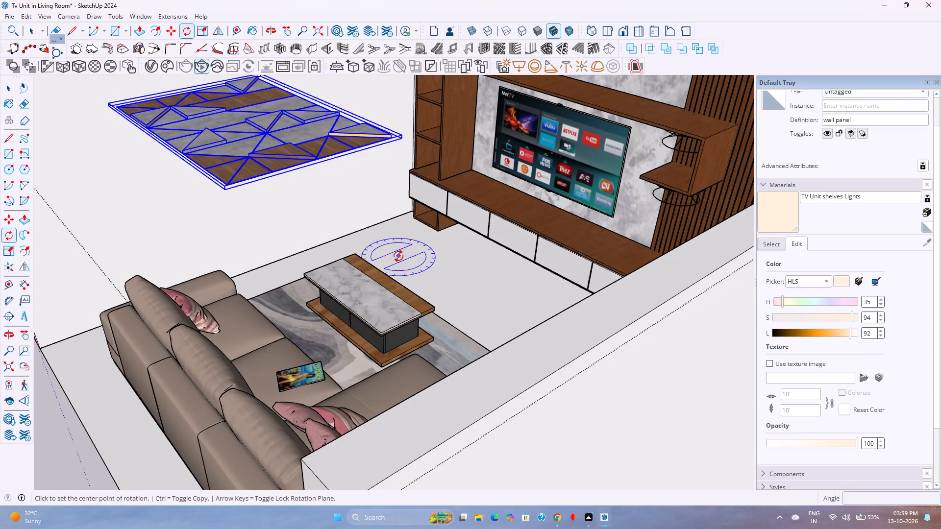
{"action": "key", "text": "Left"}
{"action": "key", "text": "Right"}
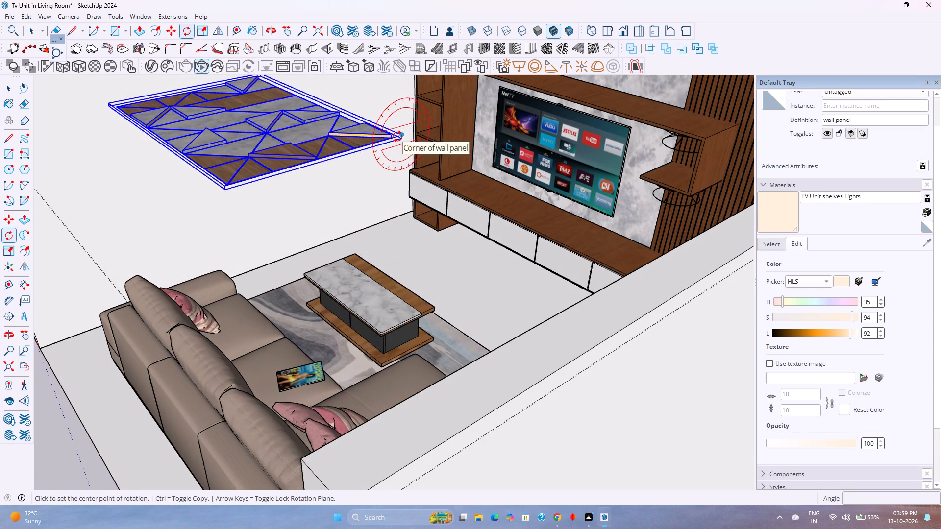
{"action": "left_click", "coordinate": [400, 134]}
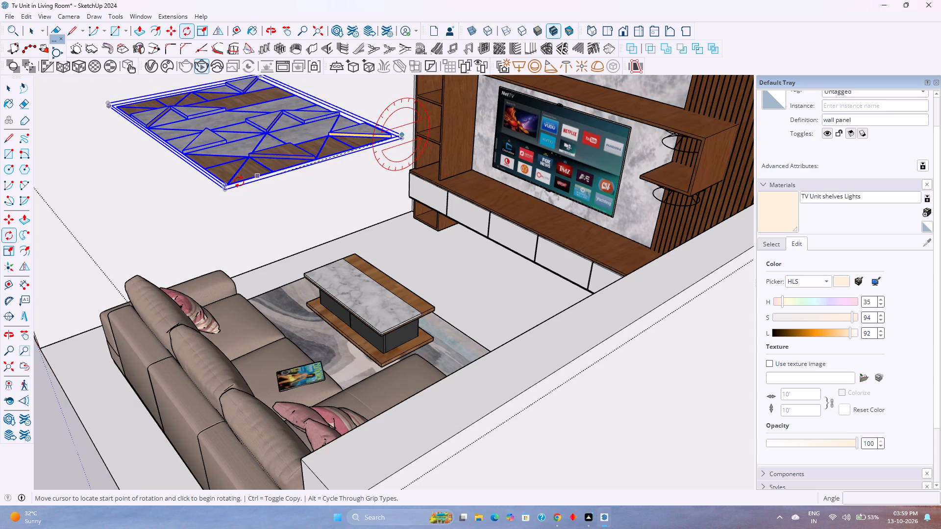
{"action": "left_click", "coordinate": [224, 184]}
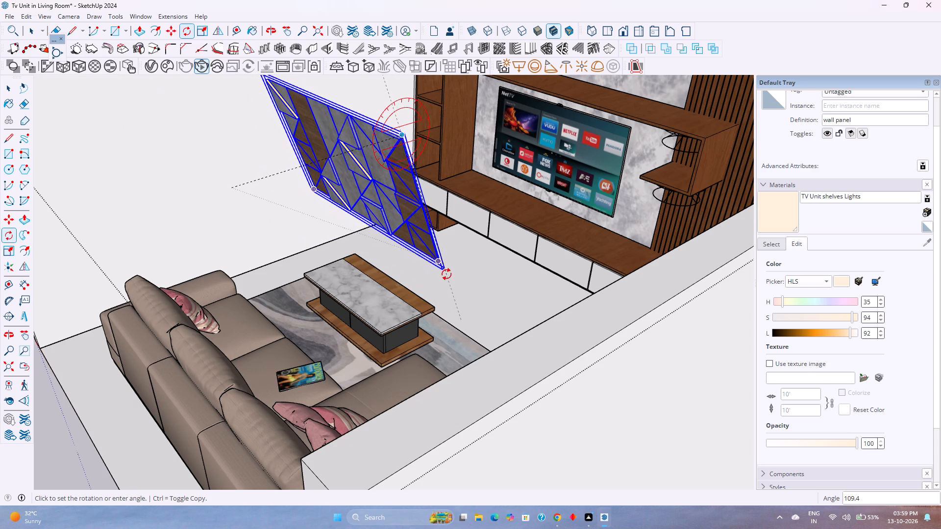
{"action": "type", "text": "90"}
{"action": "key", "text": "Return"}
Rotate the upright wall panel 90 degrees about the vertical axis at its upper corner, making it parallel to the side wall.
{"action": "scroll", "coordinate": [333, 251], "scroll_direction": "down", "scroll_amount": 2}
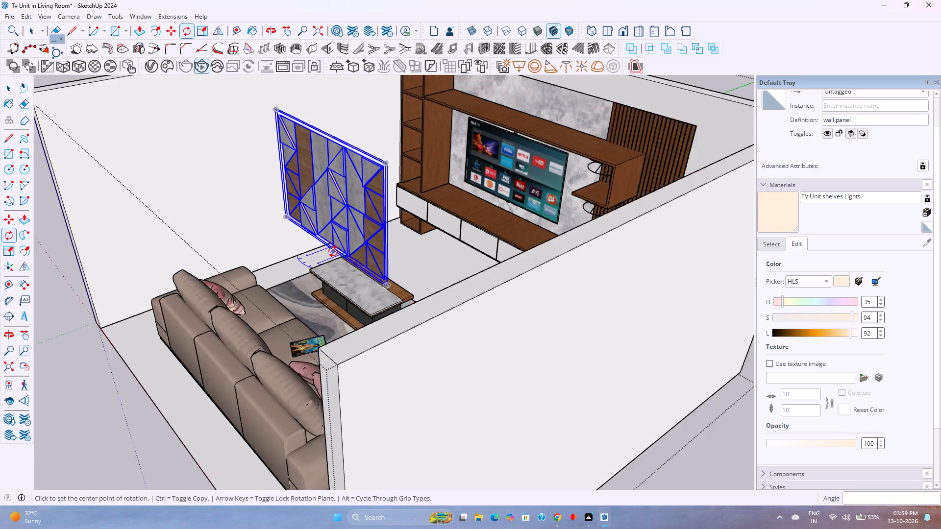
{"action": "middle_click_drag", "start_coordinate": [333, 251], "coordinate": [436, 324]}
{"action": "key", "text": "Up"}
{"action": "scroll", "coordinate": [375, 177], "scroll_direction": "up", "scroll_amount": 1}
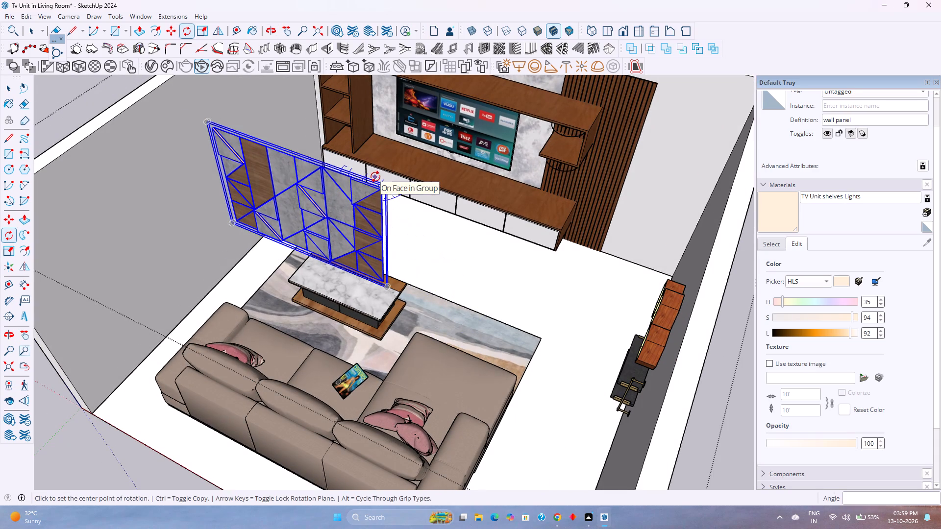
{"action": "scroll", "coordinate": [375, 177], "scroll_direction": "up", "scroll_amount": 3}
{"action": "middle_click_drag", "start_coordinate": [401, 187], "coordinate": [516, 281], "text": "shift"}
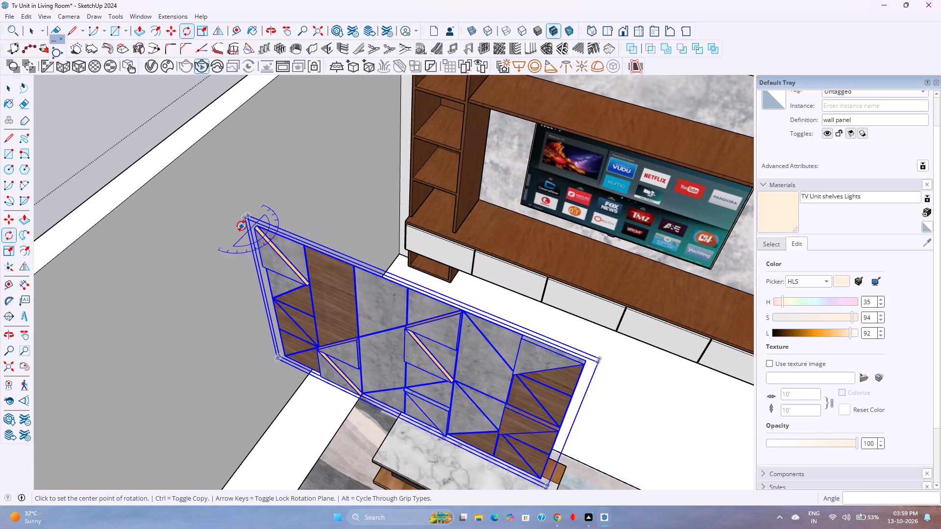
{"action": "left_click", "coordinate": [246, 218]}
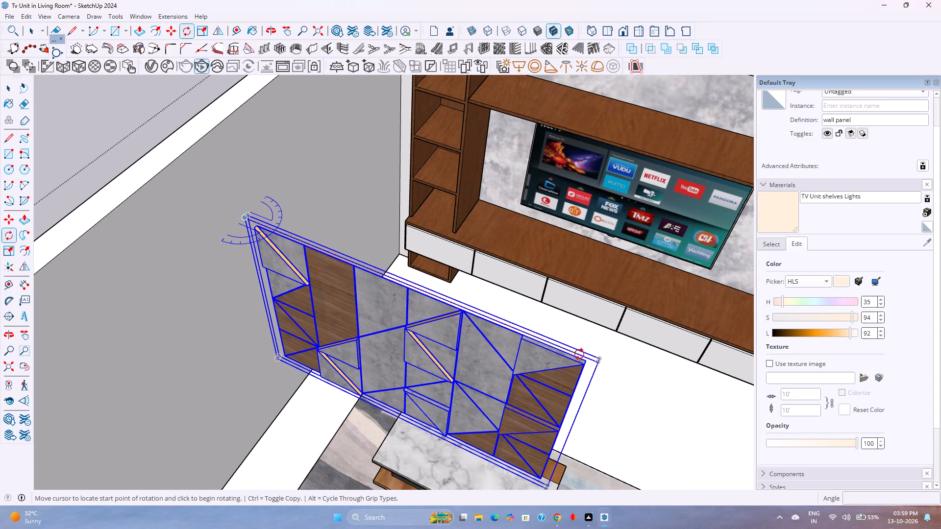
{"action": "left_click", "coordinate": [595, 362]}
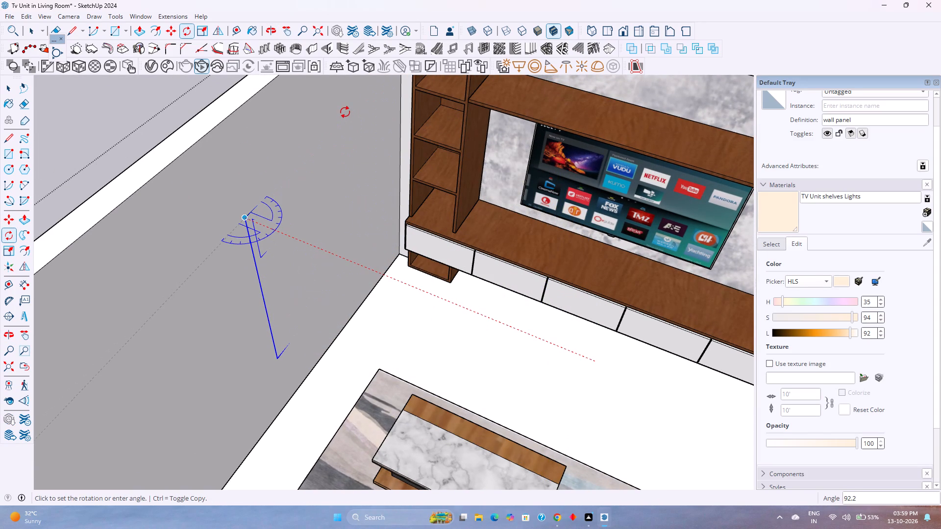
{"action": "type", "text": "90"}
{"action": "key", "text": "Return"}
Move the wall panel about 1" out of the side wall so it sits on the wall's inner face.
{"action": "key", "text": "m"}
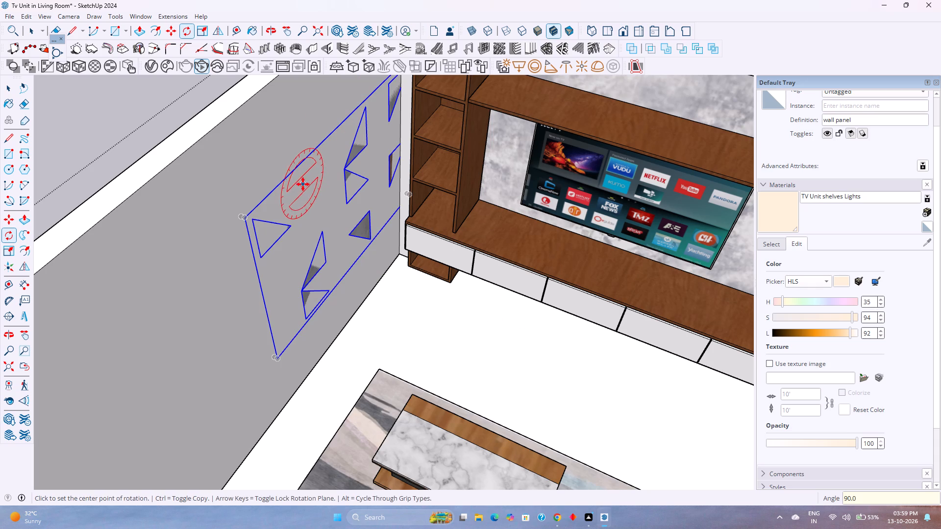
{"action": "left_click", "coordinate": [240, 217]}
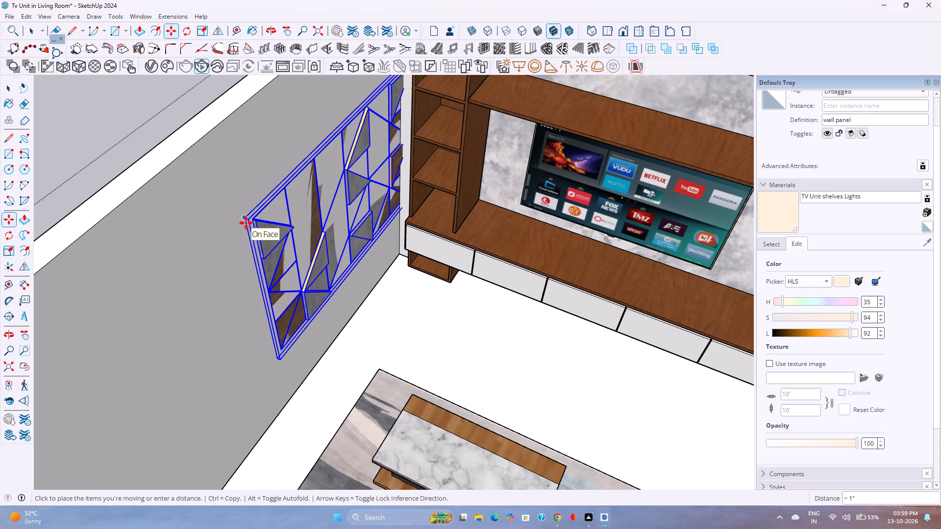
{"action": "left_click", "coordinate": [246, 223]}
Move the wall panel about 8' 7 1/2" by its upper corner to the top corner at the side wall's open end.
{"action": "scroll", "coordinate": [246, 224], "scroll_direction": "down", "scroll_amount": 4}
{"action": "middle_click_drag", "start_coordinate": [248, 225], "coordinate": [295, 264], "text": "shift"}
{"action": "middle_click", "coordinate": [295, 264], "text": "shift"}
{"action": "middle_click_drag", "start_coordinate": [303, 267], "coordinate": [302, 267]}
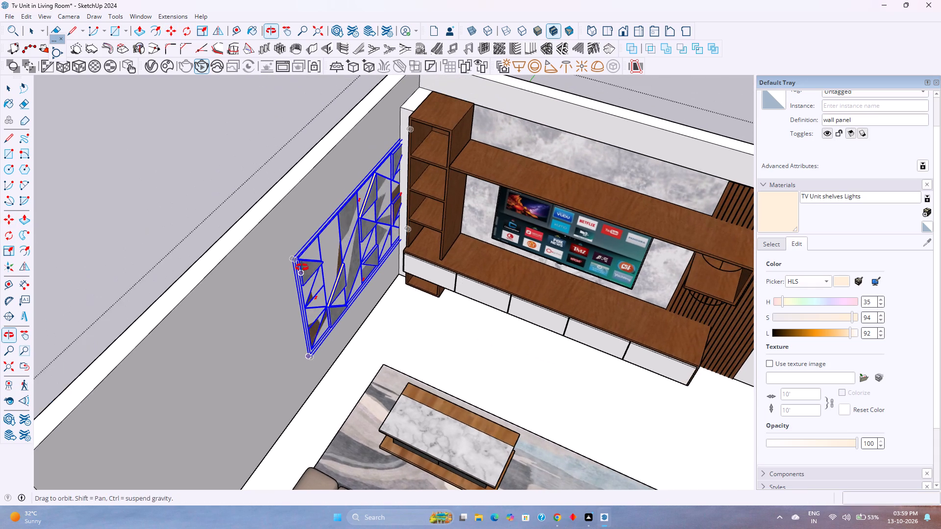
{"action": "middle_click_drag", "start_coordinate": [302, 267], "coordinate": [253, 244]}
{"action": "middle_click", "coordinate": [253, 244]}
{"action": "middle_click_drag", "start_coordinate": [253, 244], "coordinate": [364, 267], "text": "shift"}
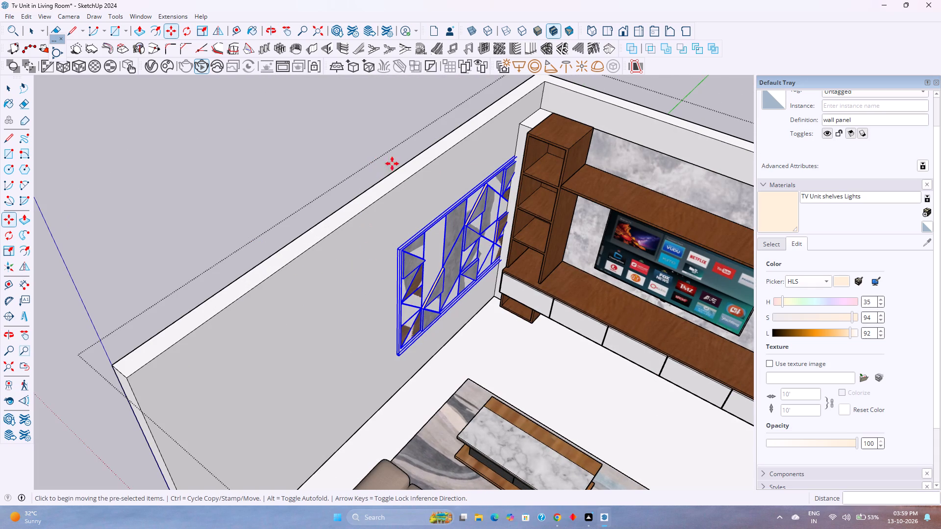
{"action": "left_click", "coordinate": [394, 247]}
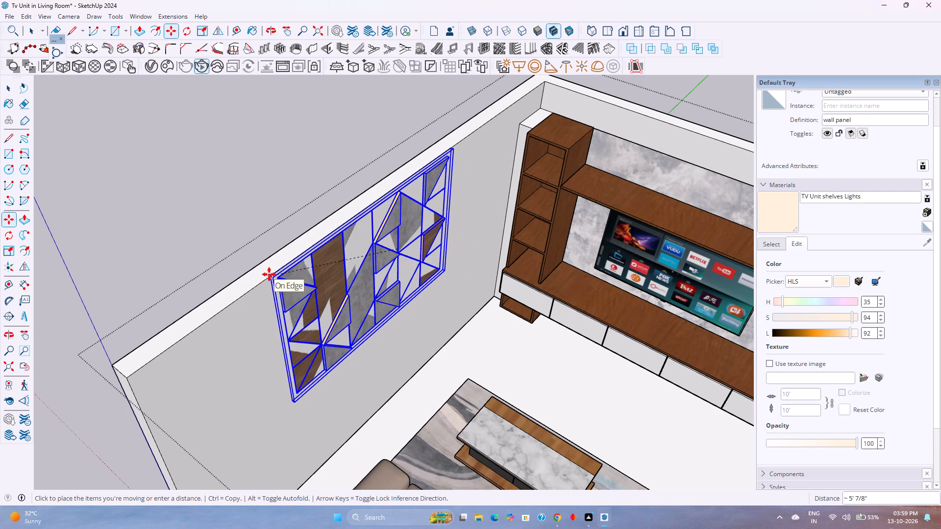
{"action": "left_click", "coordinate": [124, 378]}
Scale the wall panel uniformly from its lower corner nearest the TV unit by about 1.88, down to the floor edge.
{"action": "middle_click_drag", "start_coordinate": [211, 364], "coordinate": [125, 294]}
{"action": "scroll", "coordinate": [127, 287], "scroll_direction": "down", "scroll_amount": 4}
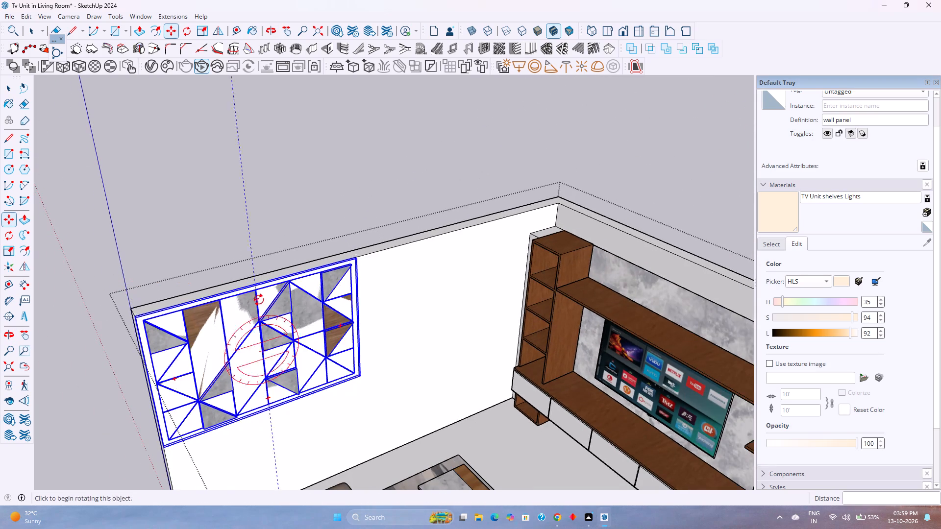
{"action": "scroll", "coordinate": [262, 303], "scroll_direction": "down", "scroll_amount": 4}
{"action": "middle_click_drag", "start_coordinate": [266, 305], "coordinate": [249, 269], "text": "shift"}
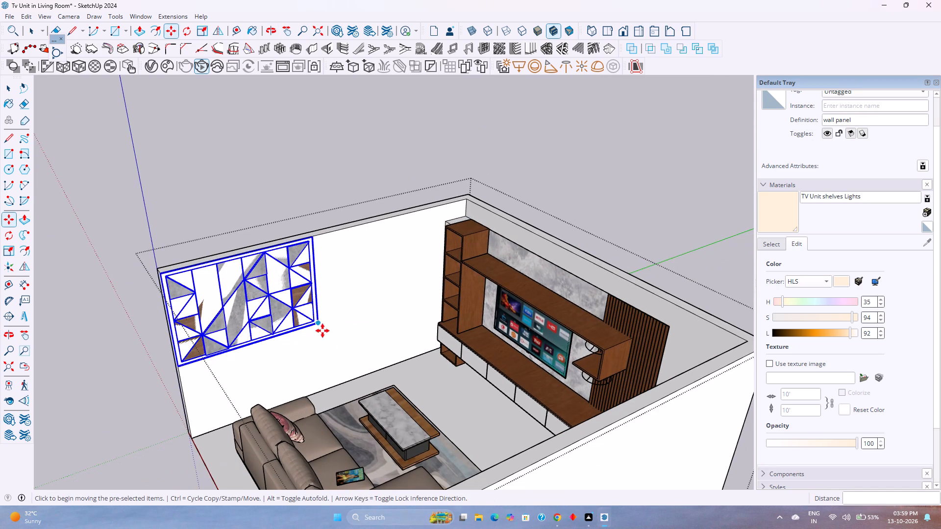
{"action": "key", "text": "s"}
{"action": "scroll", "coordinate": [343, 306], "scroll_direction": "up", "scroll_amount": 4}
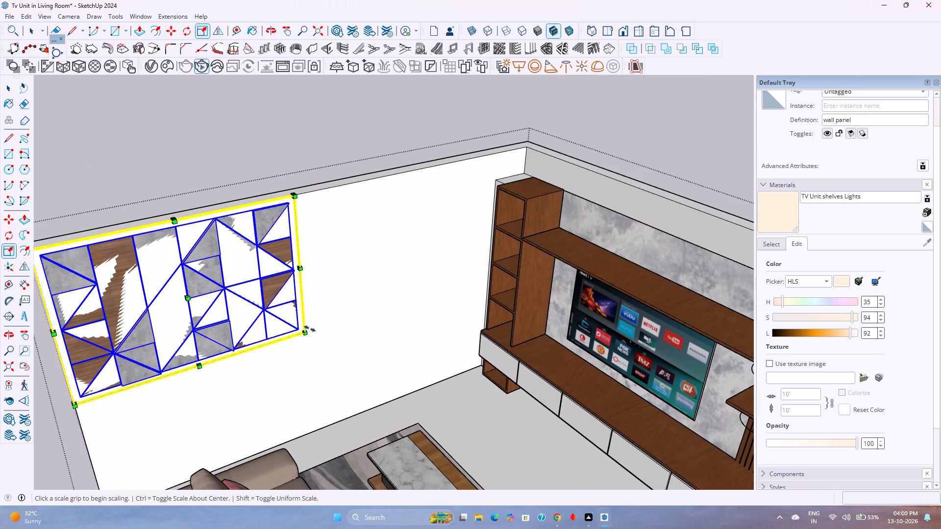
{"action": "left_click", "coordinate": [310, 334]}
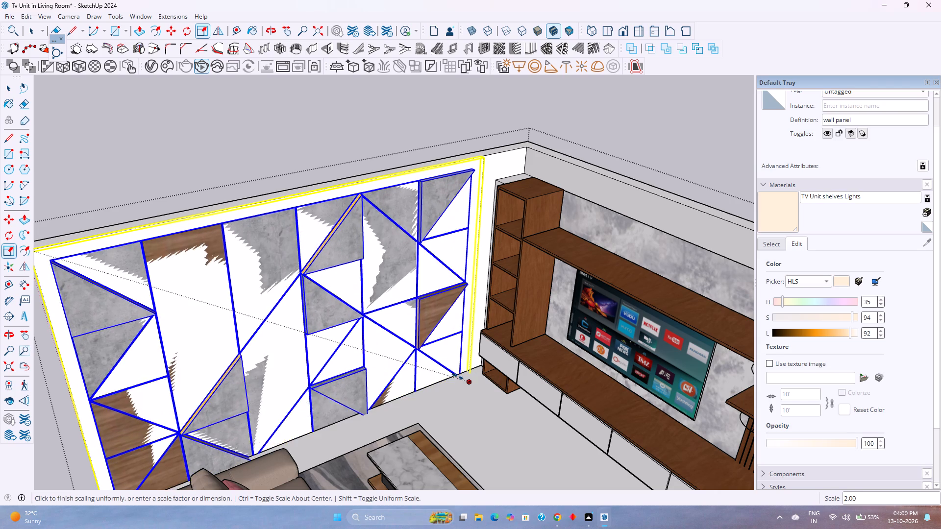
{"action": "scroll", "coordinate": [456, 371], "scroll_direction": "up", "scroll_amount": 20}
{"action": "scroll", "coordinate": [456, 371], "scroll_direction": "up", "scroll_amount": 2}
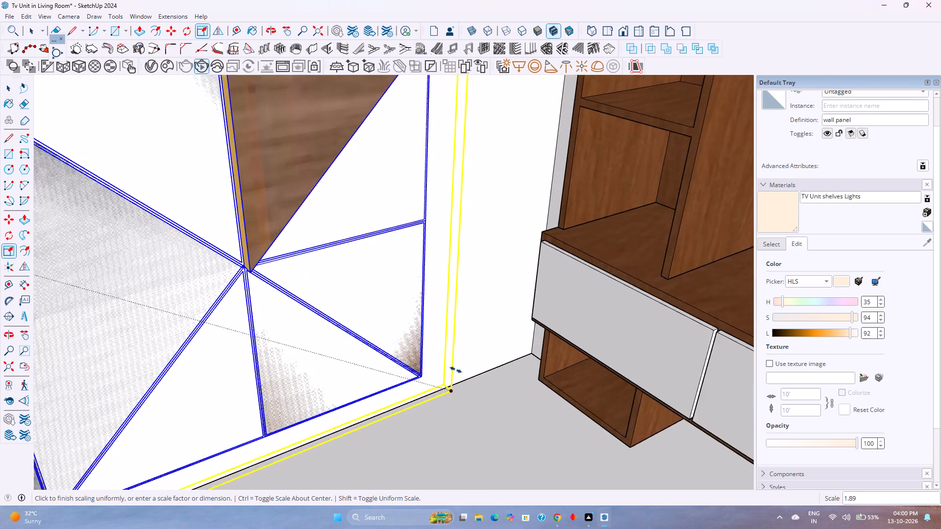
{"action": "scroll", "coordinate": [456, 370], "scroll_direction": "up", "scroll_amount": 7}
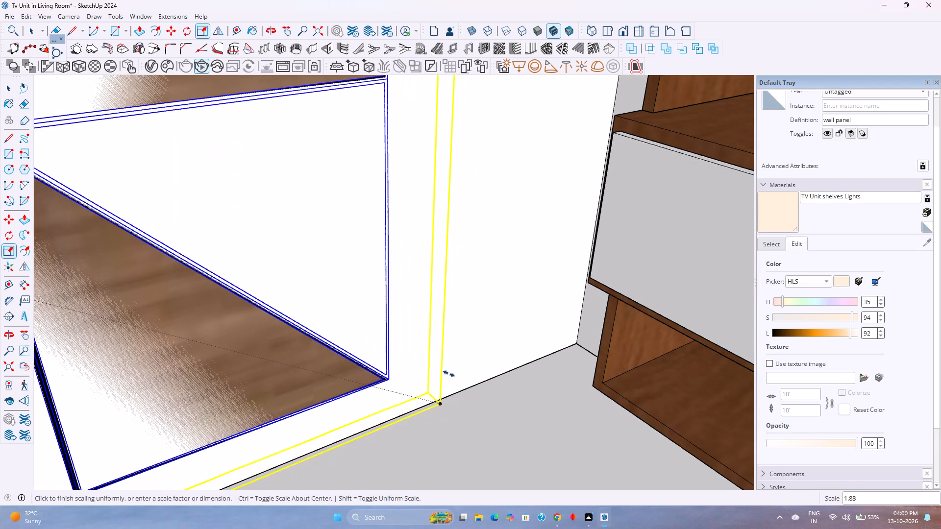
{"action": "left_click", "coordinate": [442, 368]}
Scale the wall panel uniformly by about 1.01 from the same lower corner to close the remaining gap at the floor.
{"action": "scroll", "coordinate": [433, 406], "scroll_direction": "up", "scroll_amount": 4}
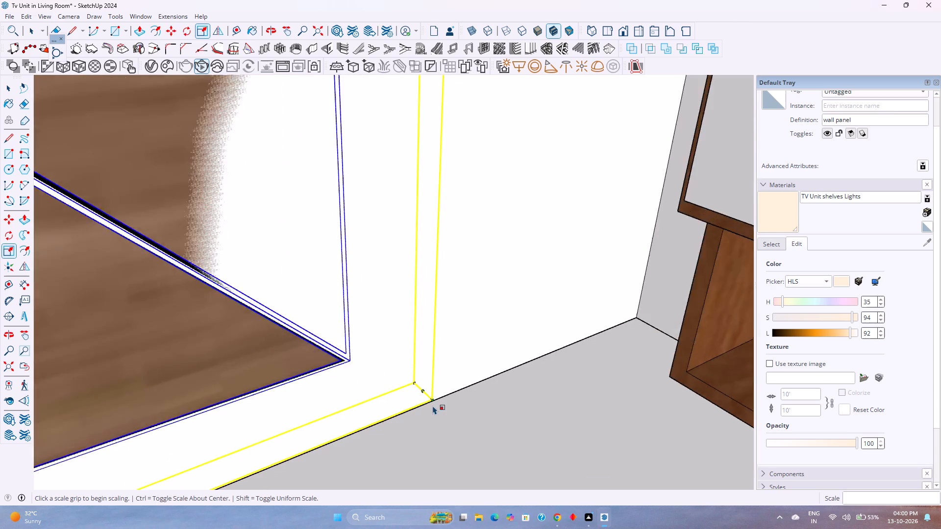
{"action": "scroll", "coordinate": [433, 406], "scroll_direction": "up", "scroll_amount": 3}
{"action": "middle_click_drag", "start_coordinate": [428, 406], "coordinate": [340, 353]}
{"action": "middle_click_drag", "start_coordinate": [337, 349], "coordinate": [333, 342]}
{"action": "middle_click", "coordinate": [333, 340]}
{"action": "scroll", "coordinate": [333, 329], "scroll_direction": "down", "scroll_amount": 3}
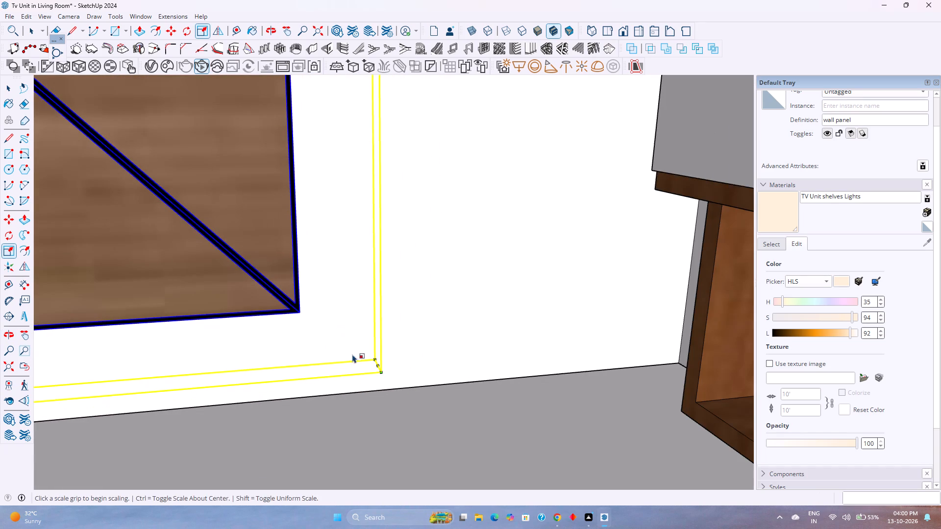
{"action": "left_click", "coordinate": [383, 372]}
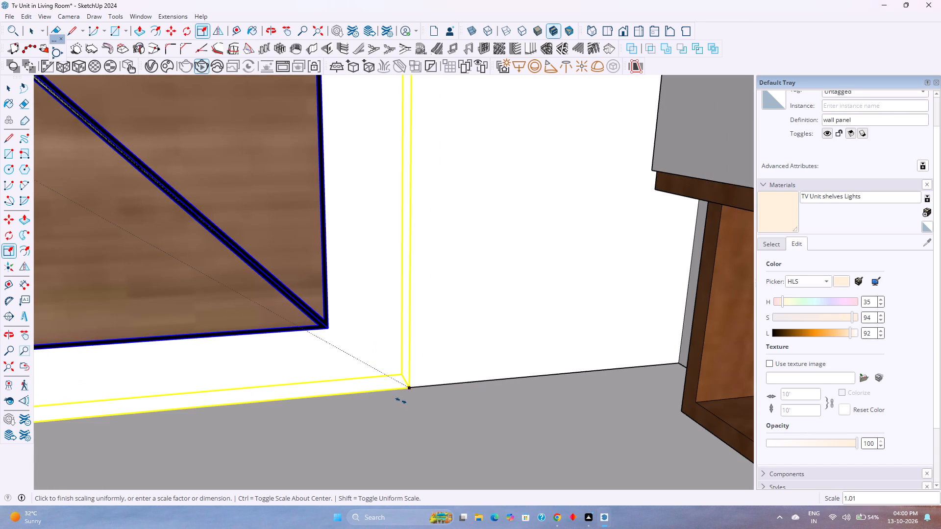
{"action": "left_click", "coordinate": [401, 401]}
Scale the wall panel down by about 0.89 from the middle of its top edge, to the level of the TV unit's top.
{"action": "scroll", "coordinate": [398, 399], "scroll_direction": "down", "scroll_amount": 20}
{"action": "scroll", "coordinate": [398, 399], "scroll_direction": "down", "scroll_amount": 3}
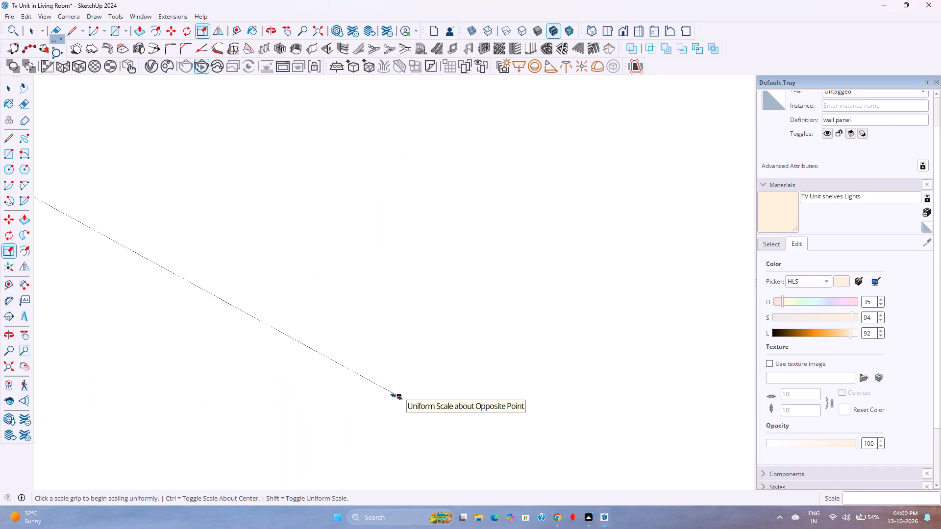
{"action": "left_click", "coordinate": [12, 369]}
{"action": "middle_click_drag", "start_coordinate": [212, 298], "coordinate": [410, 376]}
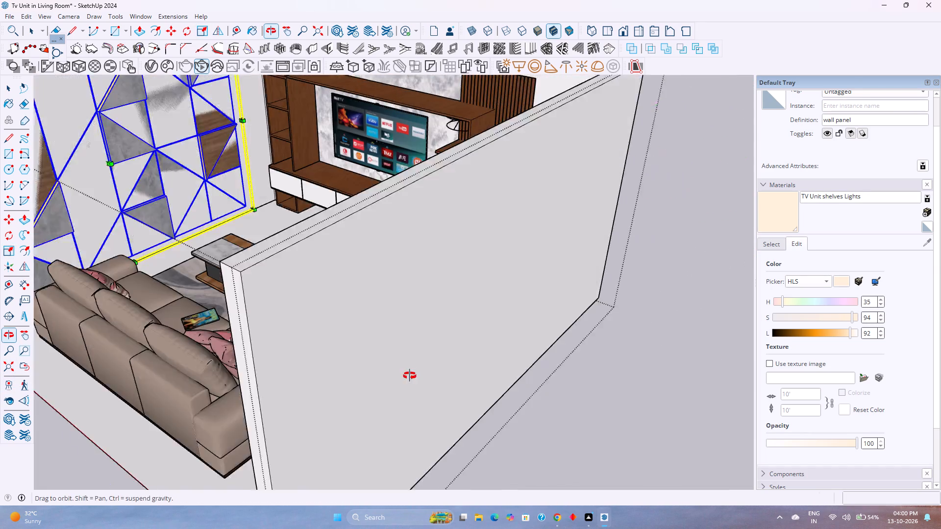
{"action": "middle_click_drag", "start_coordinate": [410, 376], "coordinate": [417, 375]}
{"action": "middle_click", "coordinate": [417, 375]}
{"action": "scroll", "coordinate": [419, 366], "scroll_direction": "down", "scroll_amount": 9}
{"action": "middle_click_drag", "start_coordinate": [419, 362], "coordinate": [534, 428], "text": "shift"}
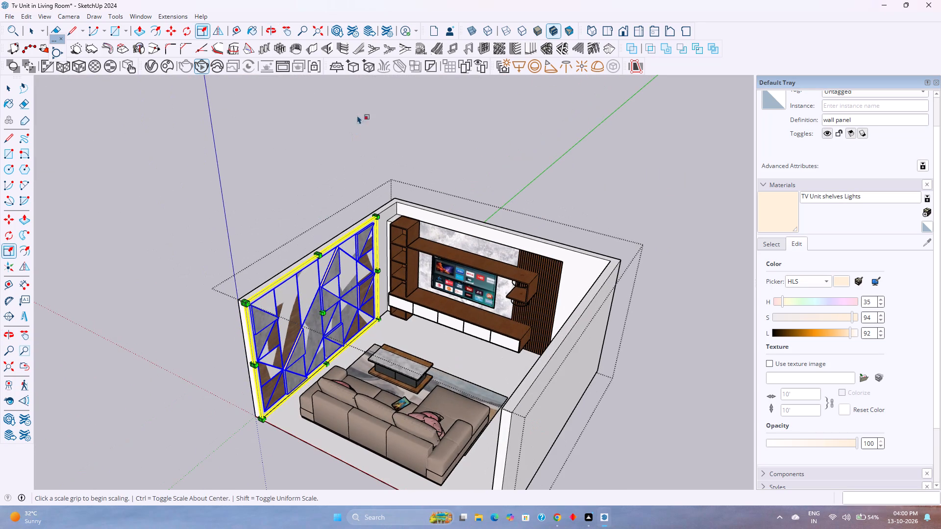
{"action": "scroll", "coordinate": [381, 221], "scroll_direction": "up", "scroll_amount": 5}
{"action": "scroll", "coordinate": [355, 276], "scroll_direction": "up", "scroll_amount": 1}
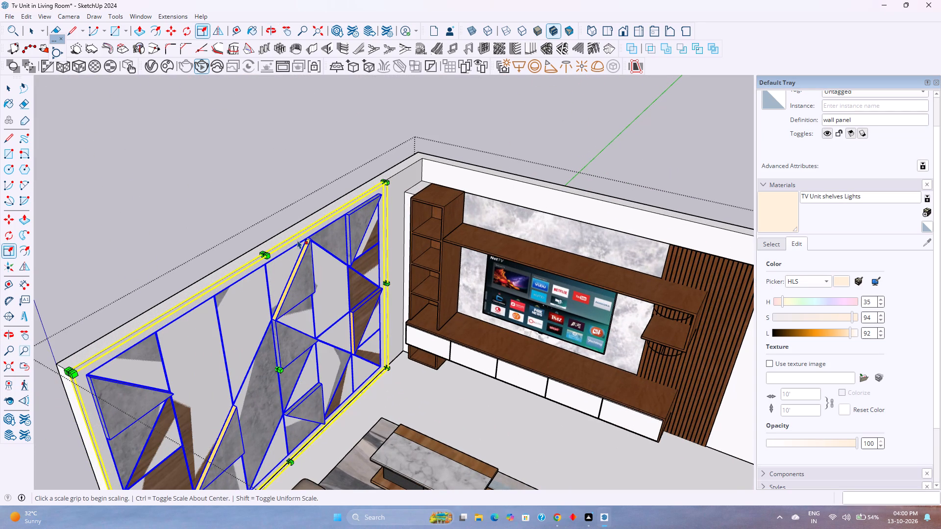
{"action": "scroll", "coordinate": [237, 296], "scroll_direction": "up", "scroll_amount": 6}
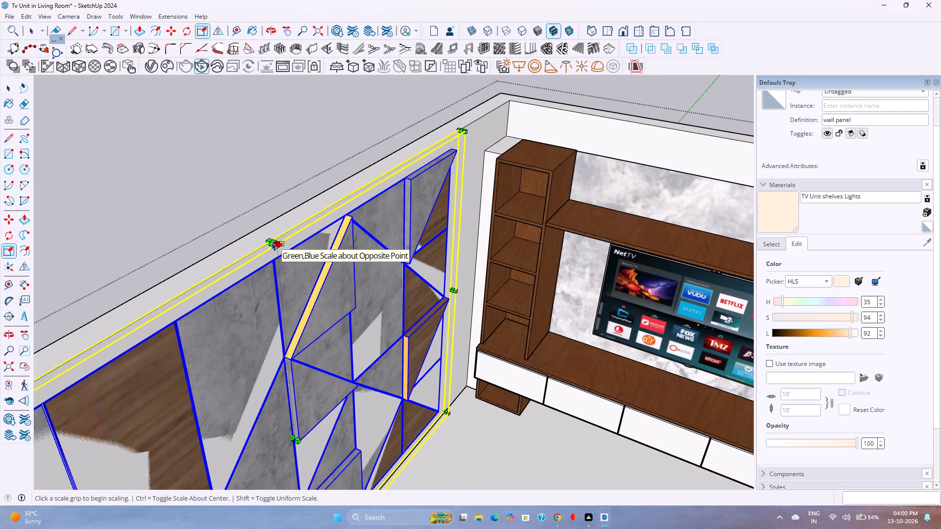
{"action": "left_click", "coordinate": [270, 242]}
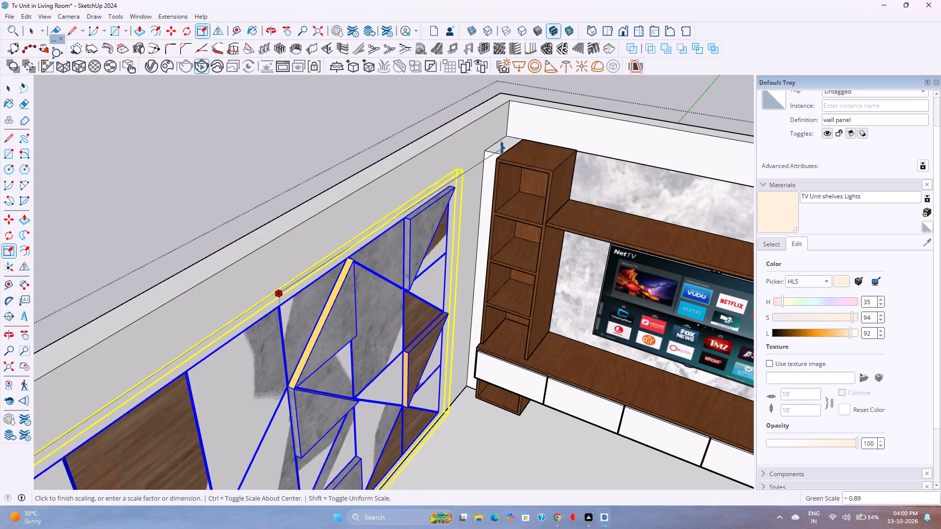
{"action": "left_click", "coordinate": [500, 148]}
{"action": "scroll", "coordinate": [467, 165], "scroll_direction": "down", "scroll_amount": 7}
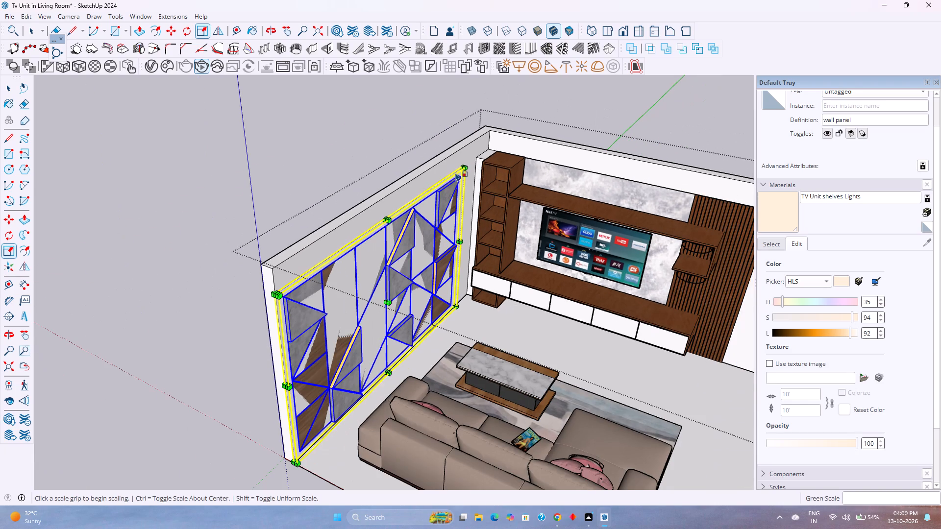
Move the wall panel about 1' 6" along the side wall by its upper corner, toward the TV unit, and deselect it.
{"action": "key", "text": "m"}
{"action": "scroll", "coordinate": [291, 299], "scroll_direction": "up", "scroll_amount": 4}
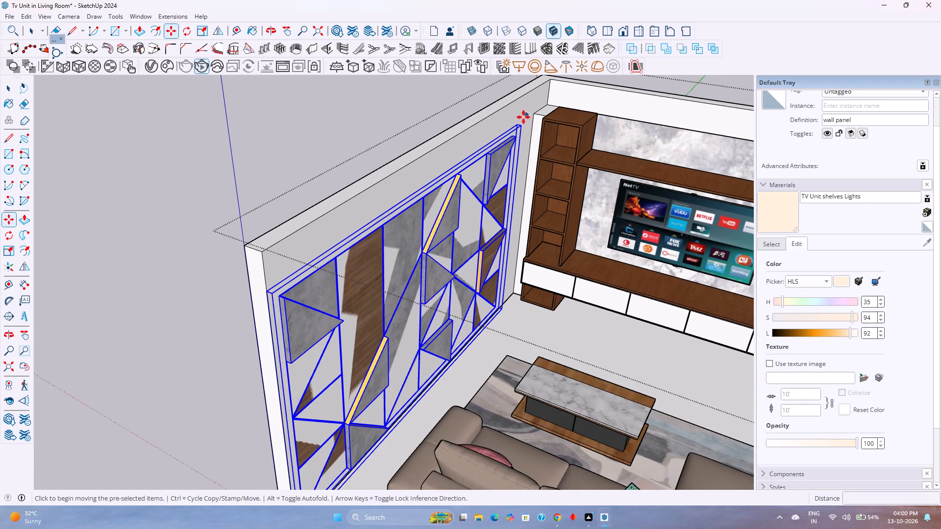
{"action": "left_click", "coordinate": [519, 121]}
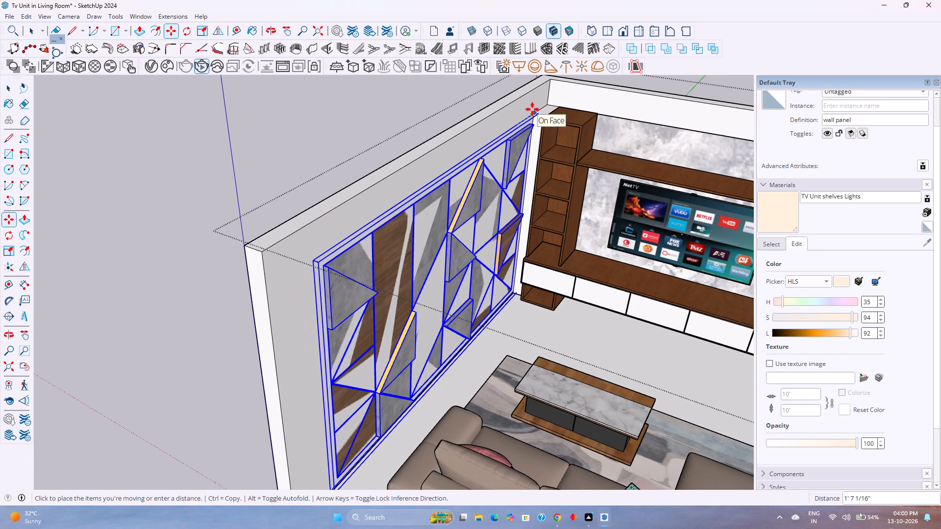
{"action": "left_click", "coordinate": [534, 112]}
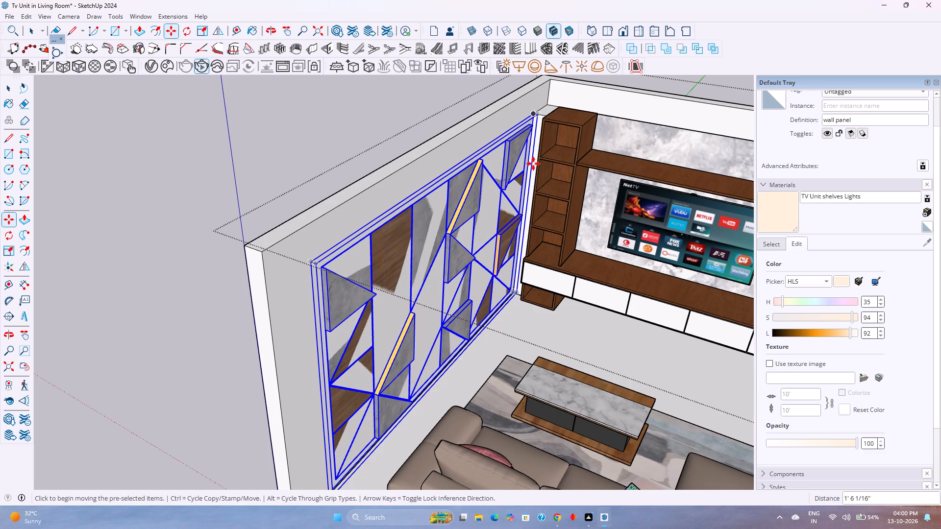
{"action": "middle_click_drag", "start_coordinate": [533, 164], "coordinate": [492, 158]}
{"action": "key", "text": "space"}
{"action": "key", "text": "Escape"}
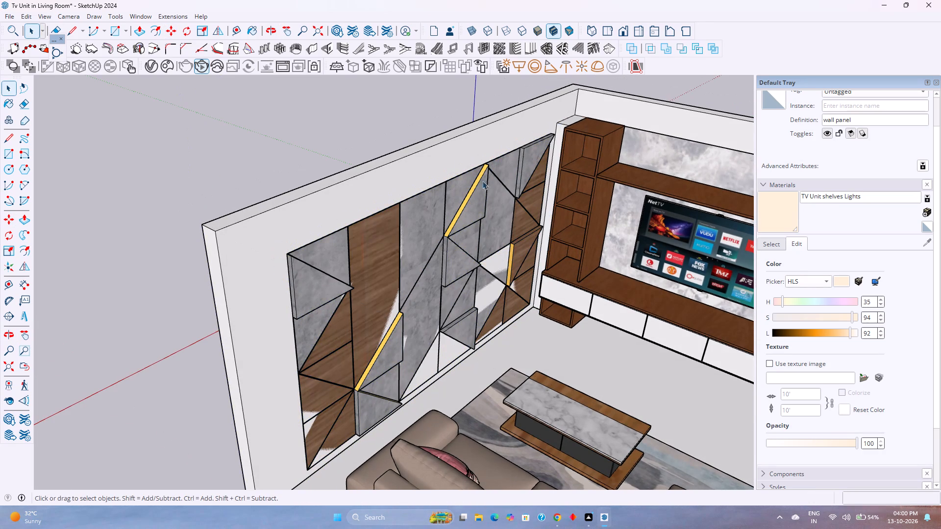
Examine how the wall panel sits against the side wall, the floor and the TV unit from the room's open side.
{"action": "left_click", "coordinate": [637, 29]}
{"action": "middle_click_drag", "start_coordinate": [557, 196], "coordinate": [382, 213], "text": "shift"}
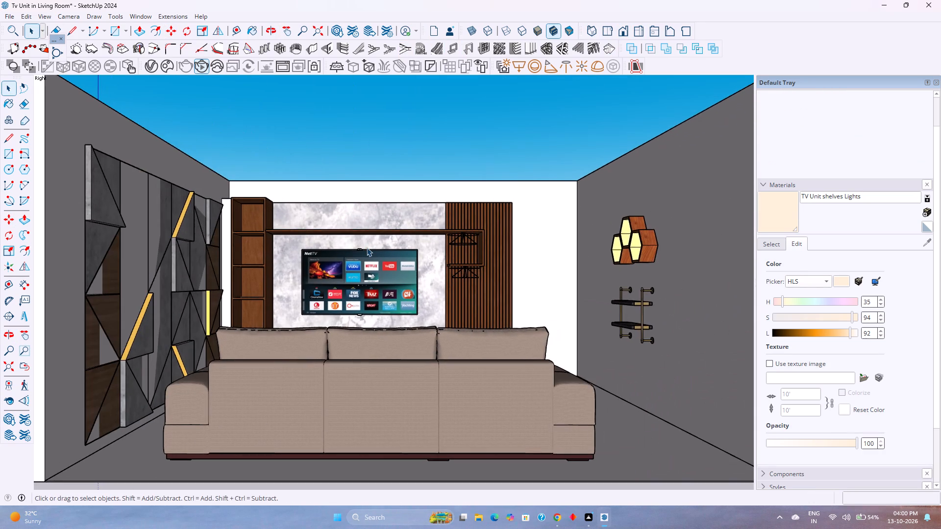
{"action": "scroll", "coordinate": [367, 247], "scroll_direction": "up", "scroll_amount": 1}
{"action": "middle_click_drag", "start_coordinate": [367, 248], "coordinate": [371, 230], "text": "shift"}
{"action": "middle_click_drag", "start_coordinate": [320, 276], "coordinate": [380, 241], "text": "shift"}
{"action": "left_click", "coordinate": [225, 273]}
{"action": "middle_click_drag", "start_coordinate": [225, 270], "coordinate": [207, 339]}
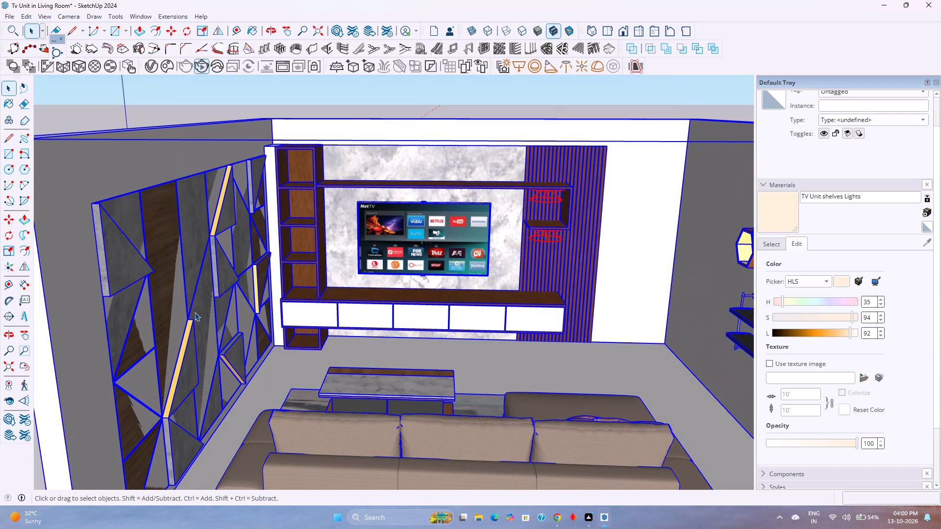
{"action": "double_click", "coordinate": [195, 312]}
{"action": "left_click", "coordinate": [171, 266]}
{"action": "middle_click_drag", "start_coordinate": [171, 266], "coordinate": [218, 320]}
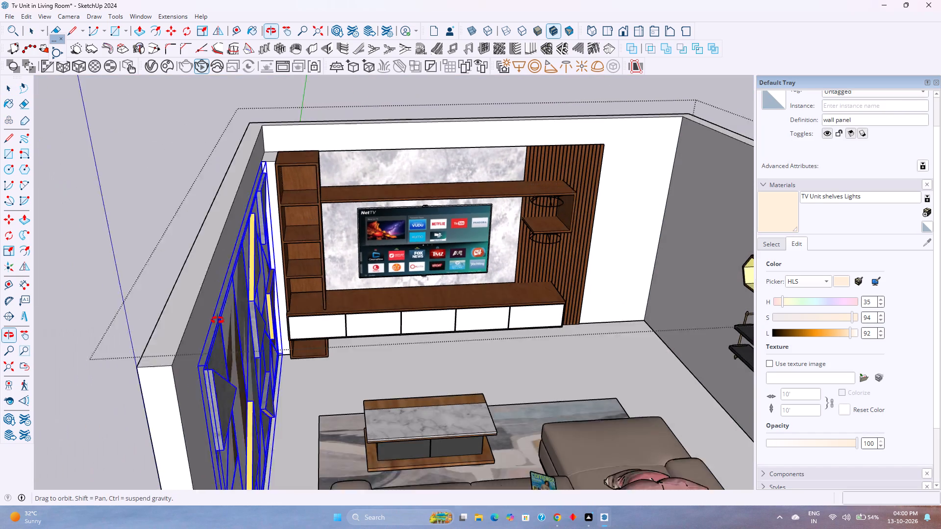
{"action": "middle_click_drag", "start_coordinate": [218, 320], "coordinate": [221, 333]}
{"action": "middle_click", "coordinate": [221, 333]}
{"action": "scroll", "coordinate": [244, 398], "scroll_direction": "up", "scroll_amount": 5}
{"action": "middle_click_drag", "start_coordinate": [240, 393], "coordinate": [254, 294]}
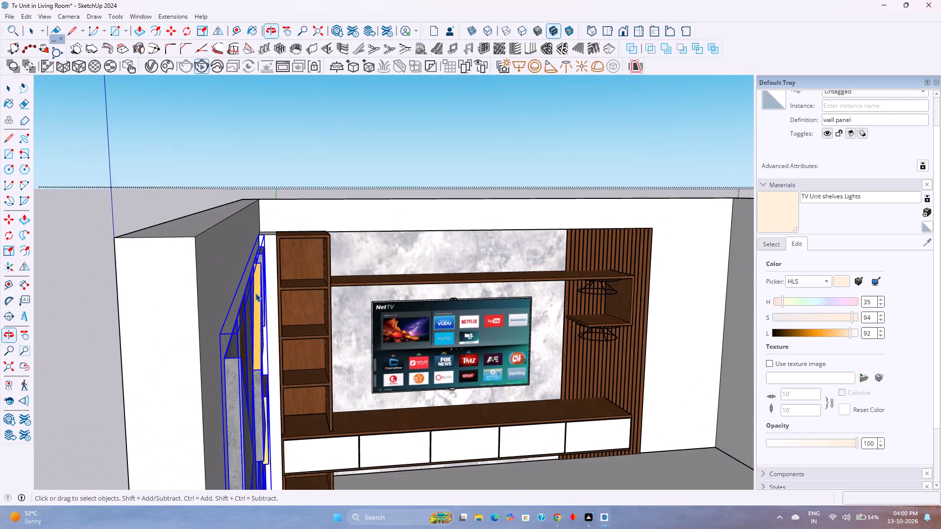
{"action": "scroll", "coordinate": [255, 293], "scroll_direction": "down", "scroll_amount": 2}
{"action": "middle_click_drag", "start_coordinate": [277, 407], "coordinate": [286, 293], "text": "shift"}
{"action": "middle_click", "coordinate": [286, 293], "text": "shift"}
{"action": "scroll", "coordinate": [286, 292], "scroll_direction": "down", "scroll_amount": 2}
{"action": "middle_click_drag", "start_coordinate": [290, 307], "coordinate": [213, 297]}
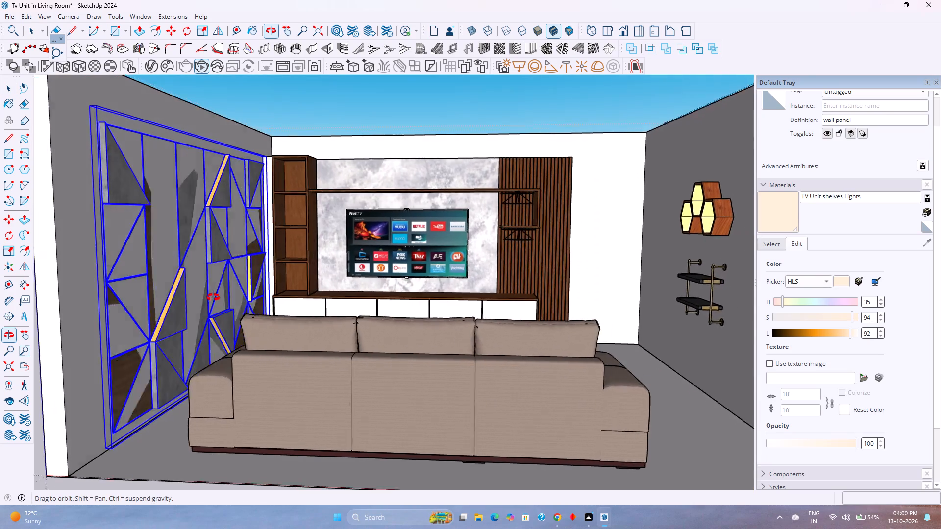
{"action": "middle_click_drag", "start_coordinate": [213, 297], "coordinate": [198, 305]}
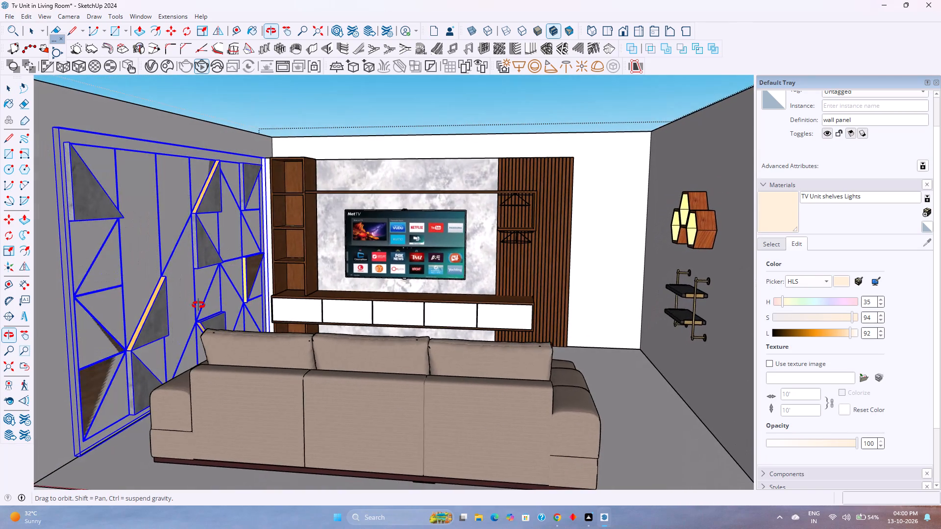
{"action": "middle_click_drag", "start_coordinate": [198, 305], "coordinate": [200, 305]}
{"action": "scroll", "coordinate": [129, 360], "scroll_direction": "up", "scroll_amount": 2}
{"action": "middle_click_drag", "start_coordinate": [129, 360], "coordinate": [173, 313], "text": "shift"}
{"action": "middle_click_drag", "start_coordinate": [157, 328], "coordinate": [200, 317]}
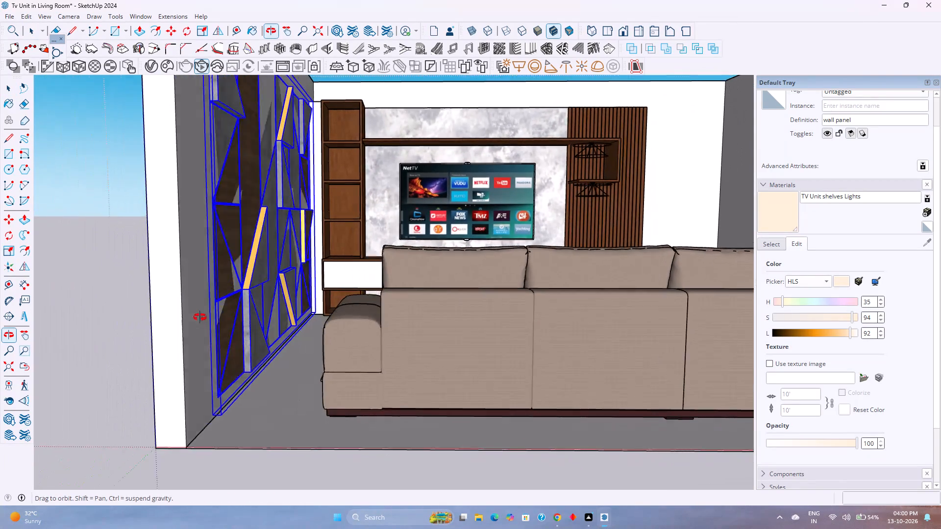
{"action": "middle_click_drag", "start_coordinate": [200, 317], "coordinate": [202, 316]}
{"action": "scroll", "coordinate": [230, 383], "scroll_direction": "up", "scroll_amount": 14}
{"action": "middle_click_drag", "start_coordinate": [234, 398], "coordinate": [251, 385]}
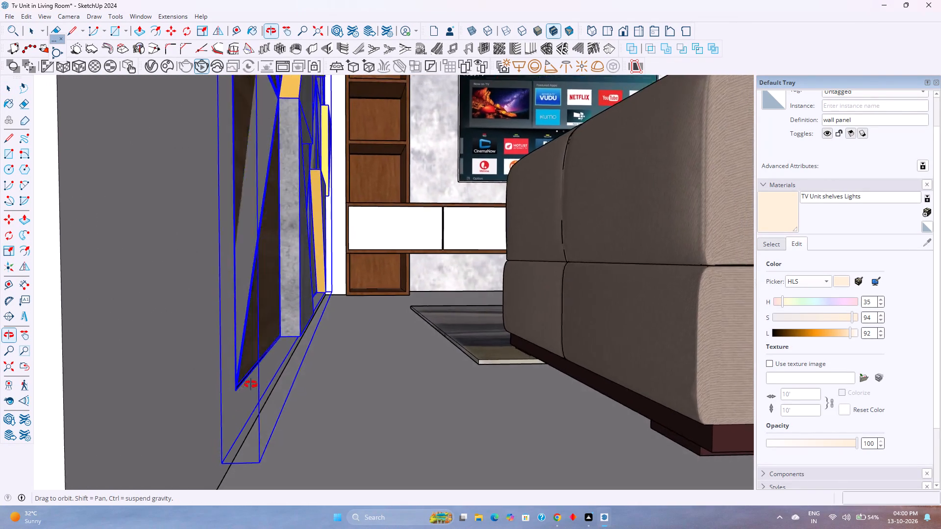
{"action": "middle_click_drag", "start_coordinate": [251, 385], "coordinate": [268, 370]}
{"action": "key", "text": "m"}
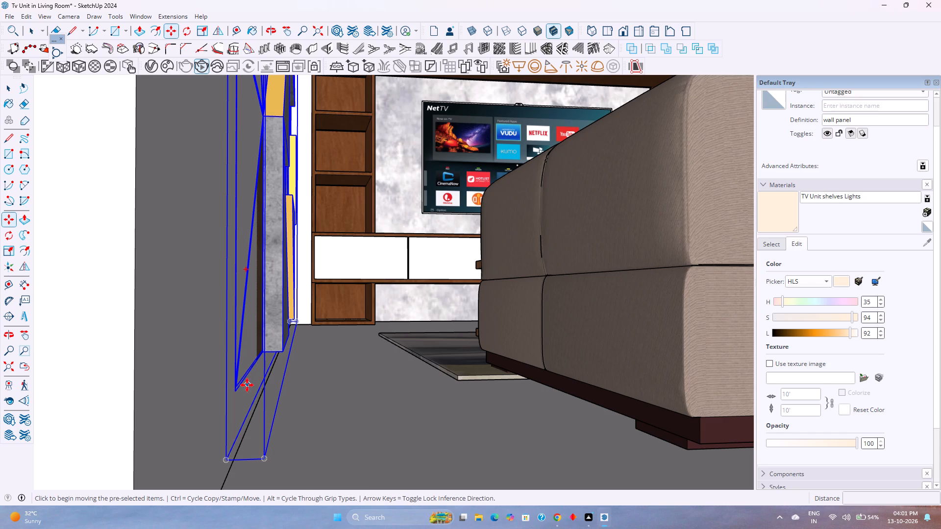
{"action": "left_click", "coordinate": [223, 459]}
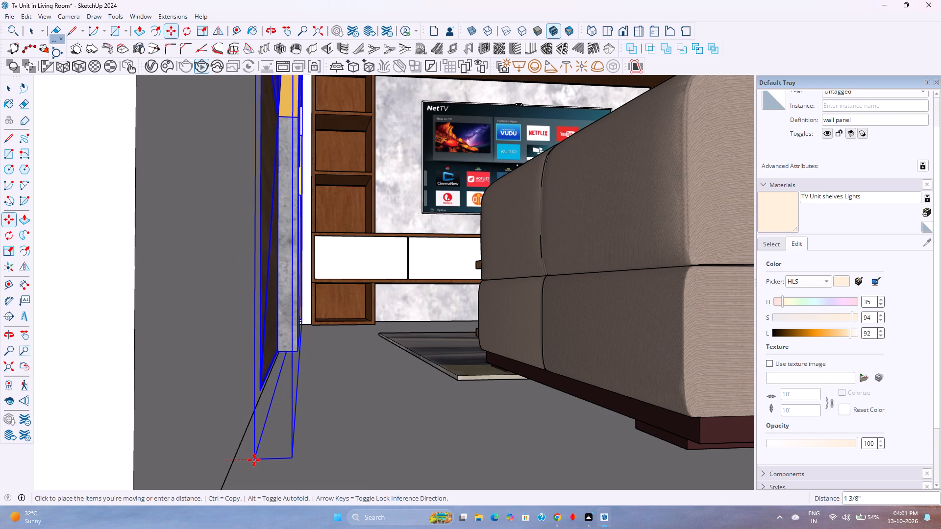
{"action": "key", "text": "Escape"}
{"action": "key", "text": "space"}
Render the room in V-Ray from a view facing the TV unit with the wall panel included, and close the finished render.
{"action": "scroll", "coordinate": [324, 365], "scroll_direction": "down", "scroll_amount": 5}
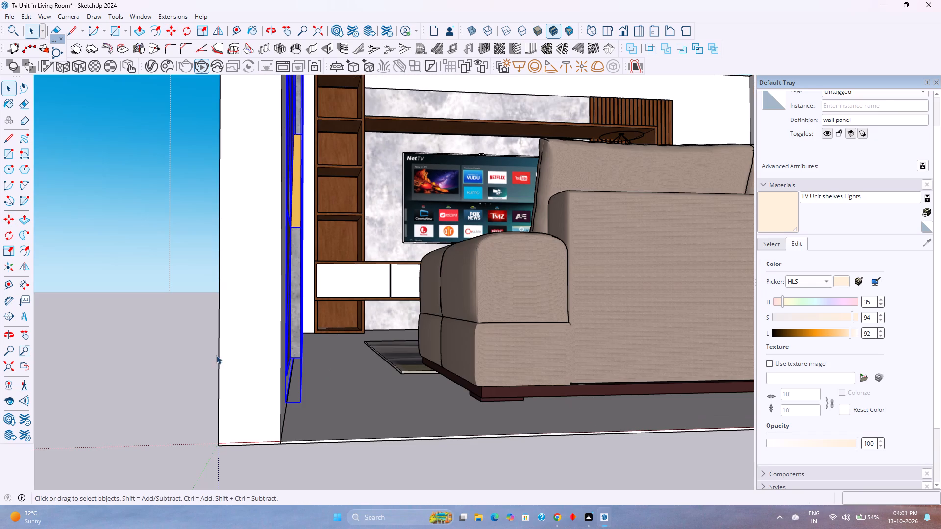
{"action": "left_click", "coordinate": [638, 28]}
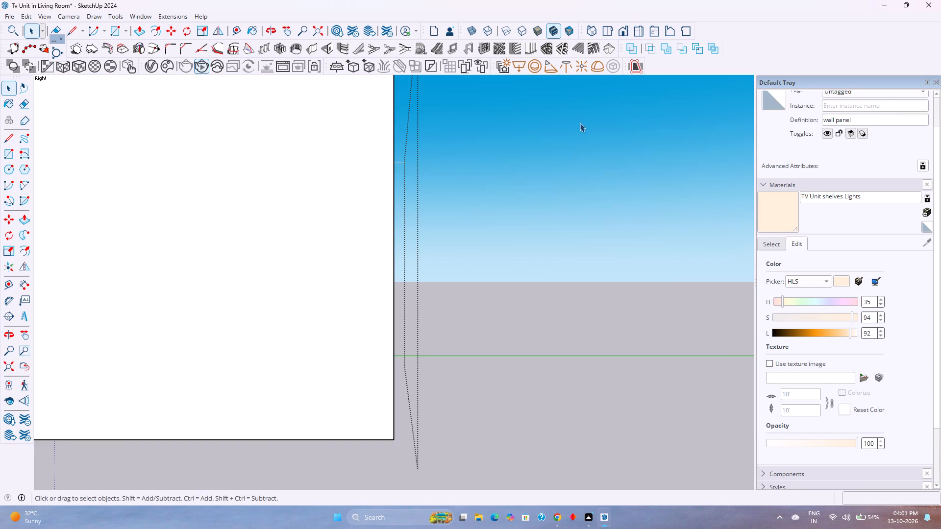
{"action": "key", "text": "Escape"}
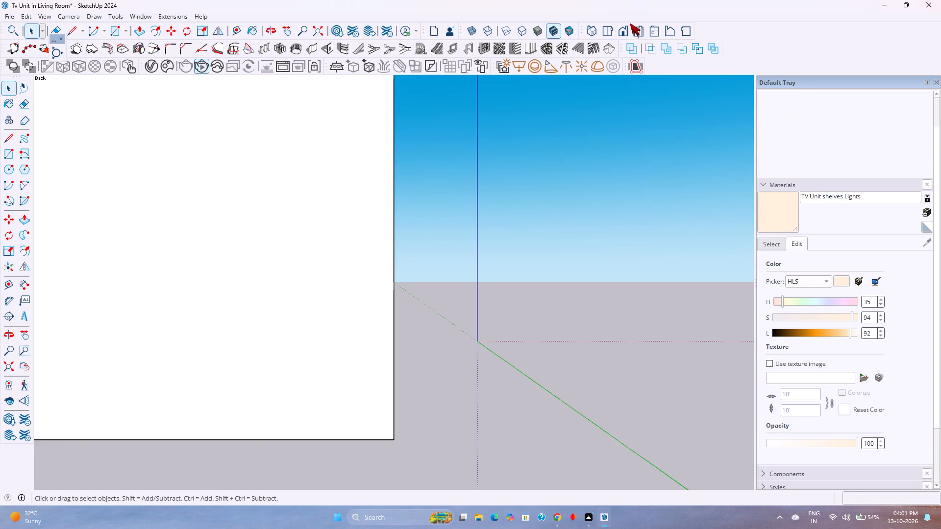
{"action": "left_click", "coordinate": [639, 31]}
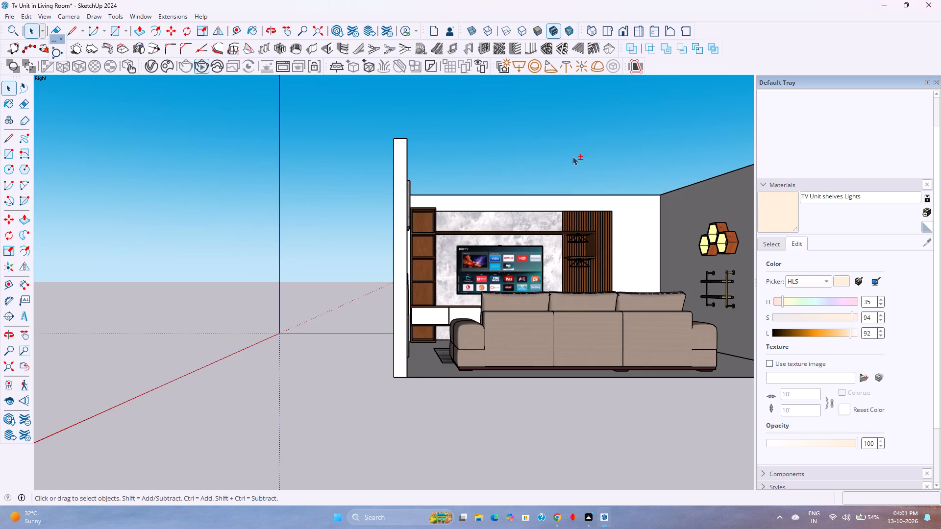
{"action": "middle_click_drag", "start_coordinate": [571, 156], "coordinate": [496, 160], "text": "shift"}
{"action": "middle_click", "coordinate": [477, 163], "text": "shift"}
{"action": "middle_click_drag", "start_coordinate": [465, 168], "coordinate": [456, 171], "text": "shift"}
{"action": "scroll", "coordinate": [418, 250], "scroll_direction": "up", "scroll_amount": 2}
{"action": "middle_click_drag", "start_coordinate": [432, 286], "coordinate": [424, 273], "text": "shift"}
{"action": "middle_click", "coordinate": [424, 273], "text": "shift"}
{"action": "scroll", "coordinate": [424, 273], "scroll_direction": "up", "scroll_amount": 2}
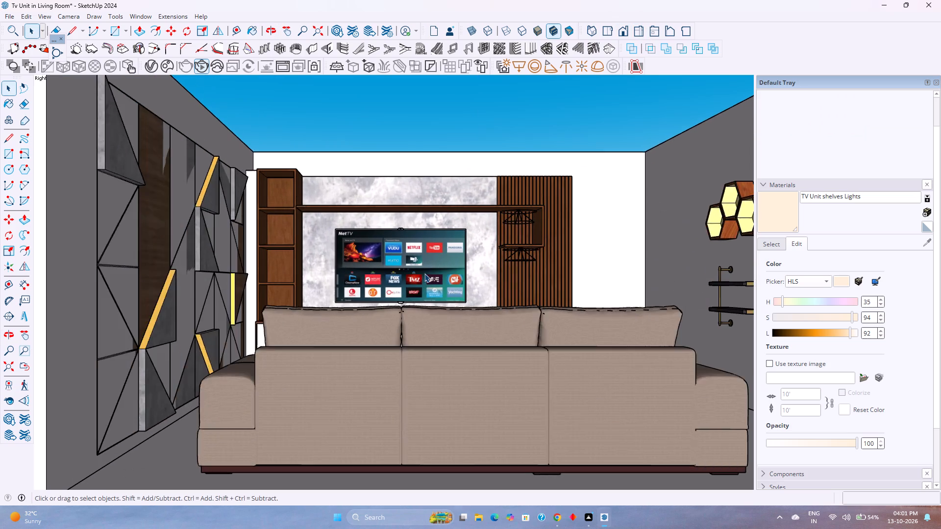
{"action": "scroll", "coordinate": [424, 273], "scroll_direction": "up", "scroll_amount": 1}
{"action": "middle_click_drag", "start_coordinate": [424, 268], "coordinate": [422, 288], "text": "shift"}
{"action": "middle_click_drag", "start_coordinate": [428, 264], "coordinate": [425, 278]}
{"action": "middle_click_drag", "start_coordinate": [425, 278], "coordinate": [429, 255], "text": "shift"}
{"action": "middle_click_drag", "start_coordinate": [429, 255], "coordinate": [431, 273]}
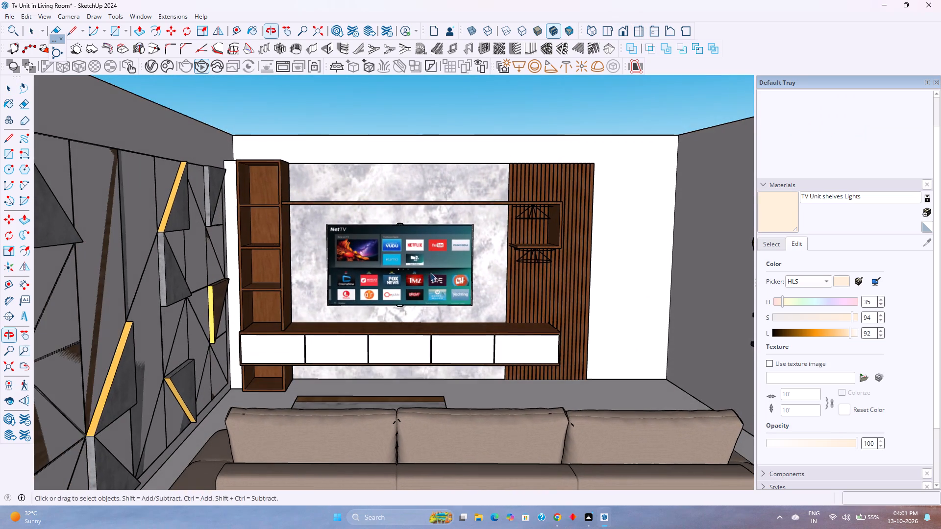
{"action": "left_click", "coordinate": [195, 63]}
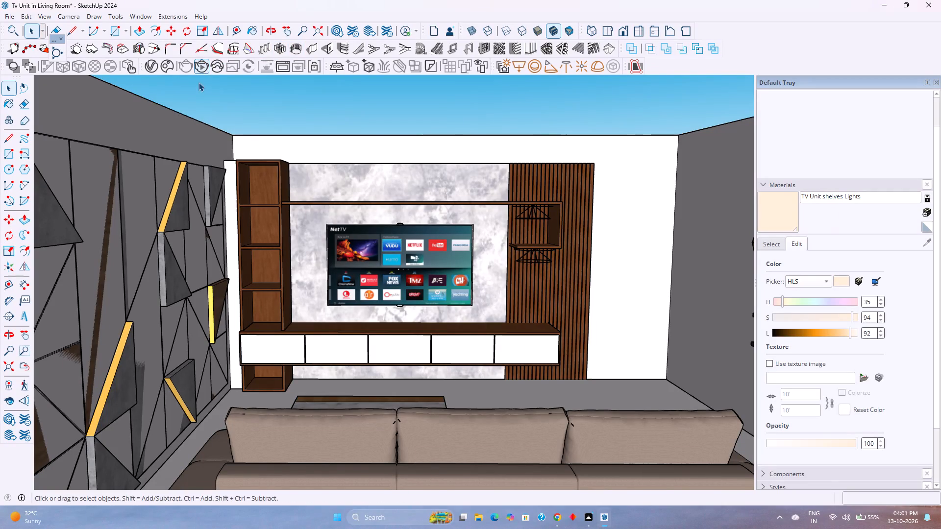
{"action": "left_click", "coordinate": [206, 65]}
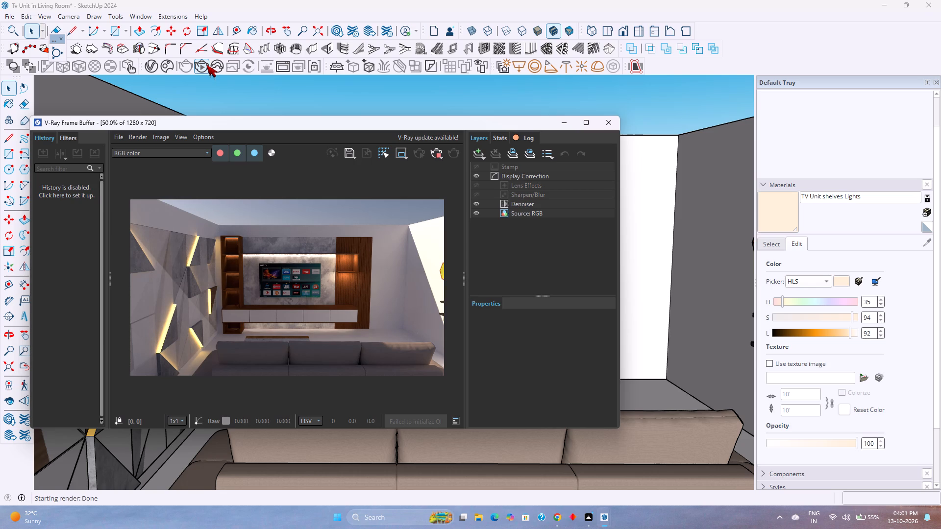
{"action": "left_click", "coordinate": [611, 120]}
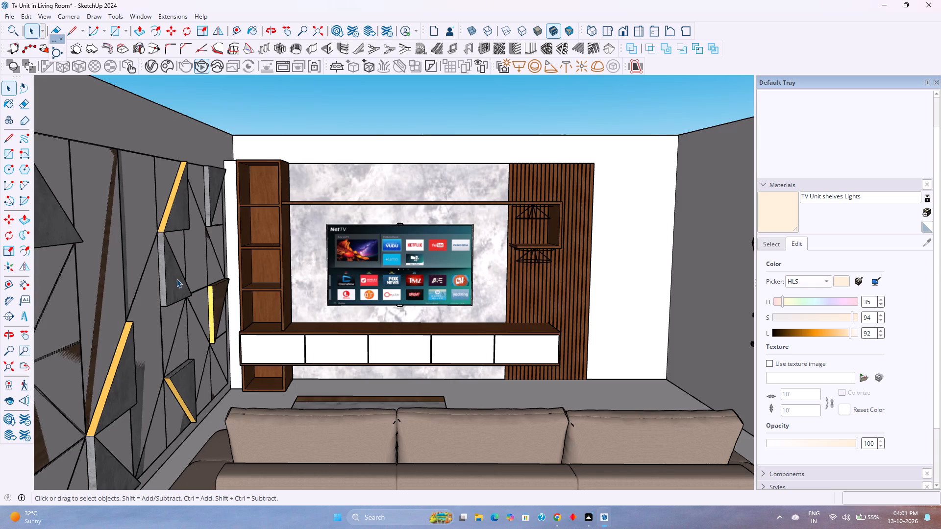
Push the upper raised concrete piece with the slanted gold edge 1.25" back toward the wall inside the wall panel.
{"action": "double_click", "coordinate": [176, 279]}
{"action": "scroll", "coordinate": [178, 176], "scroll_direction": "up", "scroll_amount": 16}
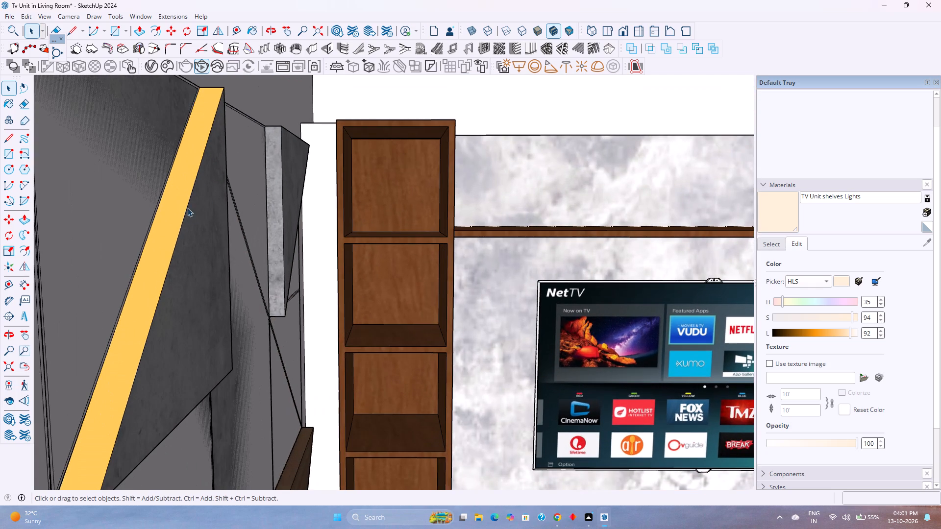
{"action": "left_click", "coordinate": [202, 216]}
{"action": "left_click", "coordinate": [202, 216]}
{"action": "left_click", "coordinate": [202, 216]}
{"action": "triple_click", "coordinate": [202, 216]}
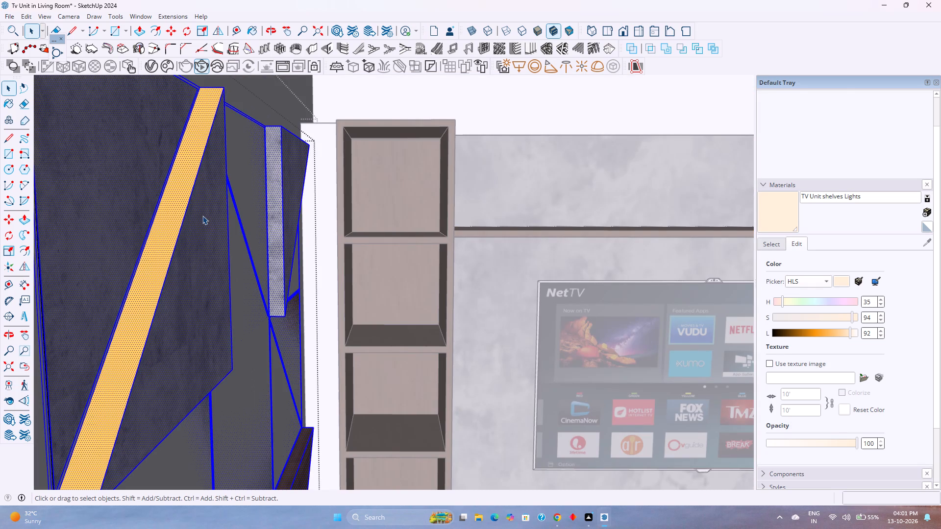
{"action": "left_click", "coordinate": [202, 216]}
{"action": "double_click", "coordinate": [201, 228]}
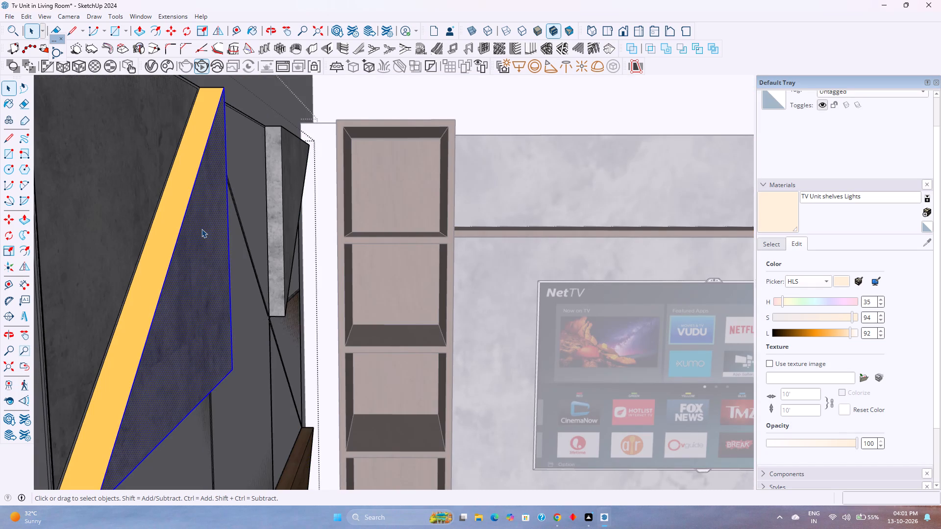
{"action": "scroll", "coordinate": [201, 229], "scroll_direction": "down", "scroll_amount": 6}
{"action": "middle_click_drag", "start_coordinate": [201, 229], "coordinate": [149, 250]}
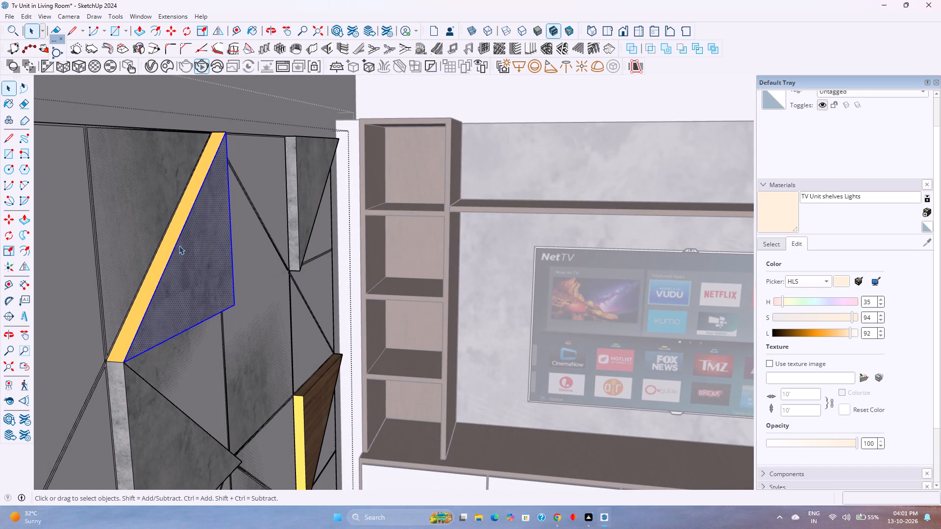
{"action": "key", "text": "p"}
{"action": "left_click", "coordinate": [196, 247]}
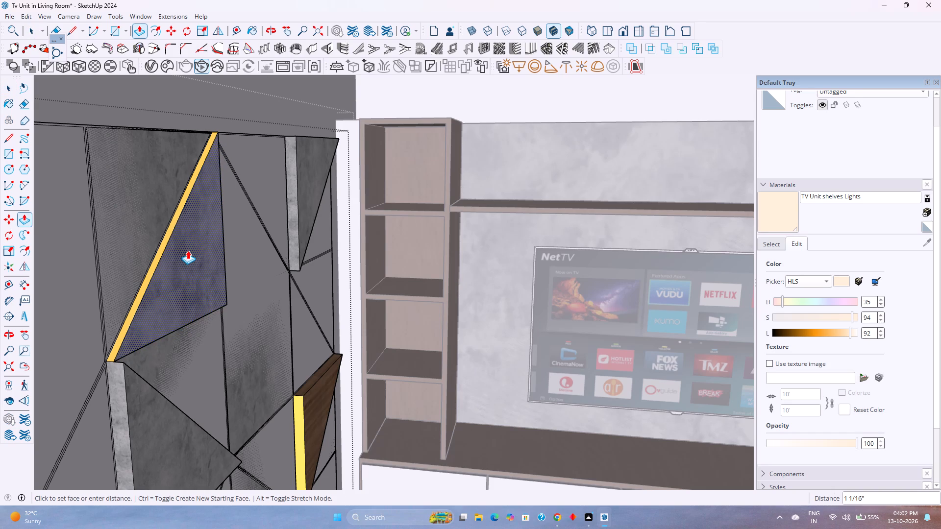
{"action": "type", "text": "0."}
{"action": "key", "text": "BackSpace"}
{"action": "key", "text": "BackSpace"}
{"action": "type", "text": "1.25"}
{"action": "key", "text": "Return"}
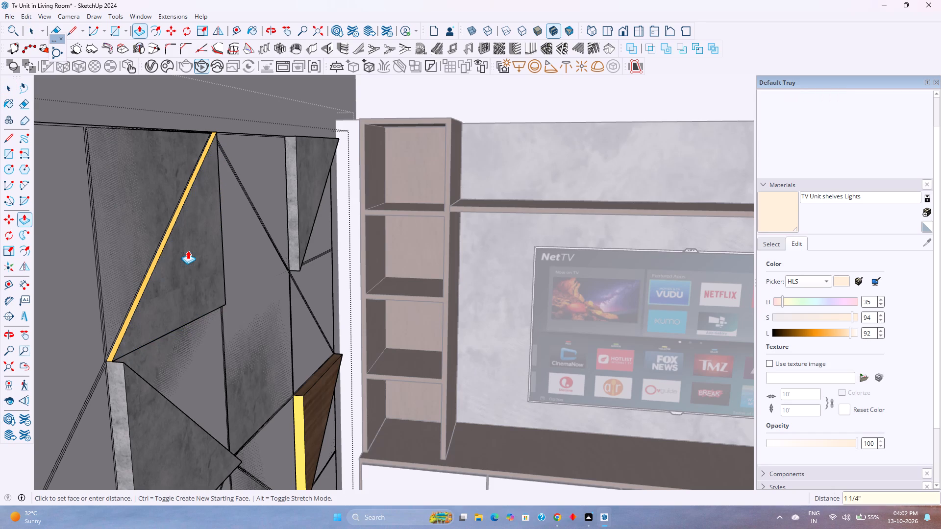
Repeat the 1.25" push on the raised wood piece and five more raised concrete pieces, and leave the wall panel group.
{"action": "double_click", "coordinate": [311, 399]}
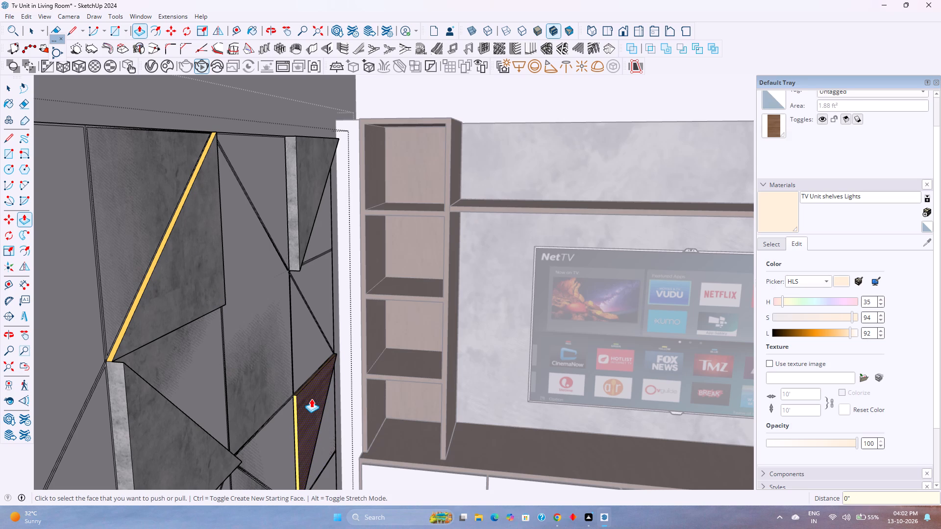
{"action": "scroll", "coordinate": [311, 399], "scroll_direction": "down", "scroll_amount": 7}
{"action": "middle_click_drag", "start_coordinate": [275, 418], "coordinate": [273, 358], "text": "shift"}
{"action": "middle_click", "coordinate": [273, 358], "text": "shift"}
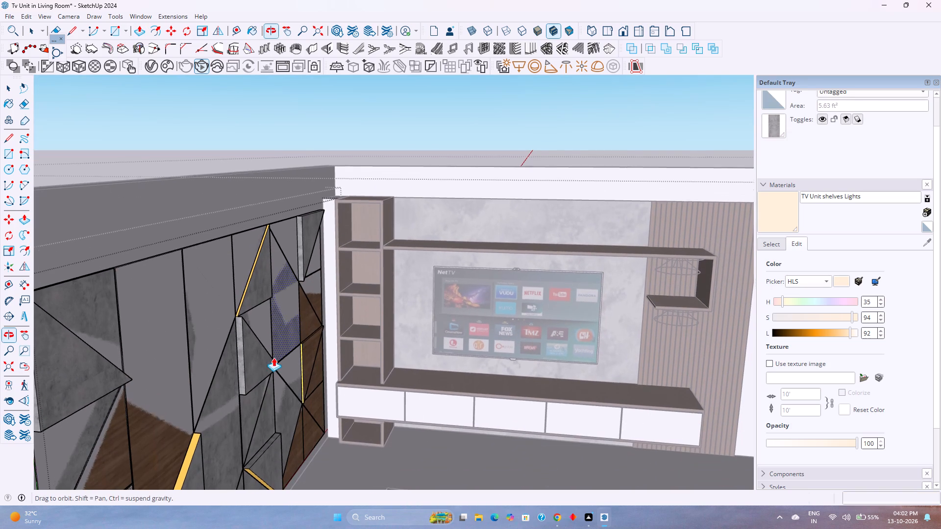
{"action": "double_click", "coordinate": [254, 367]}
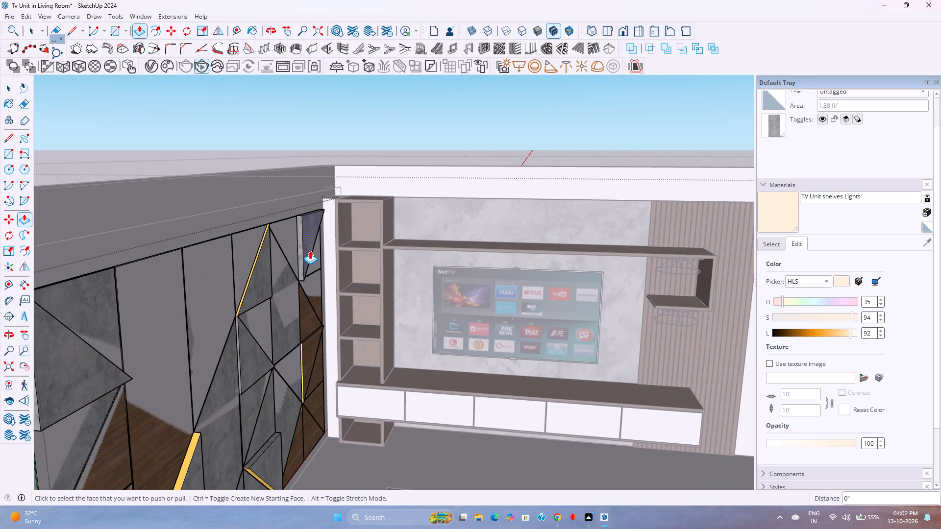
{"action": "double_click", "coordinate": [310, 250]}
{"action": "double_click", "coordinate": [266, 457]}
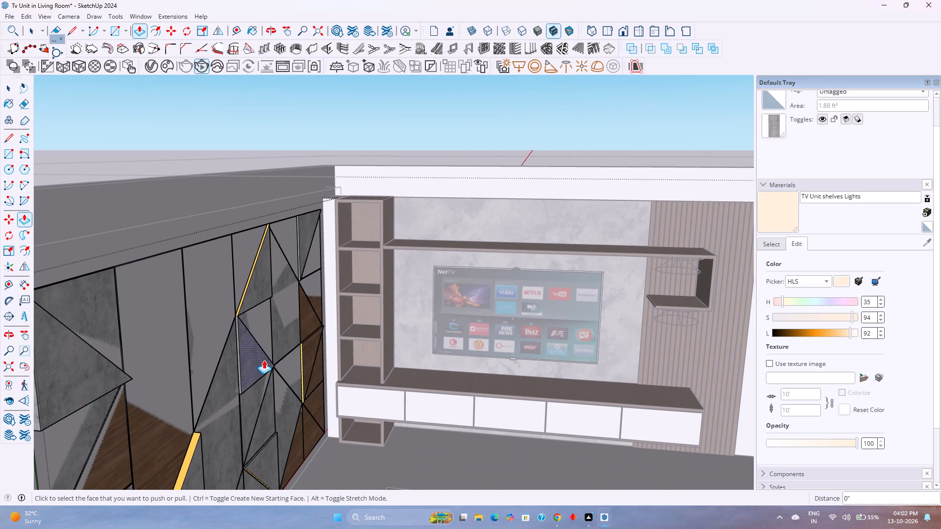
{"action": "middle_click_drag", "start_coordinate": [248, 425], "coordinate": [311, 295], "text": "shift"}
{"action": "middle_click", "coordinate": [311, 295], "text": "shift"}
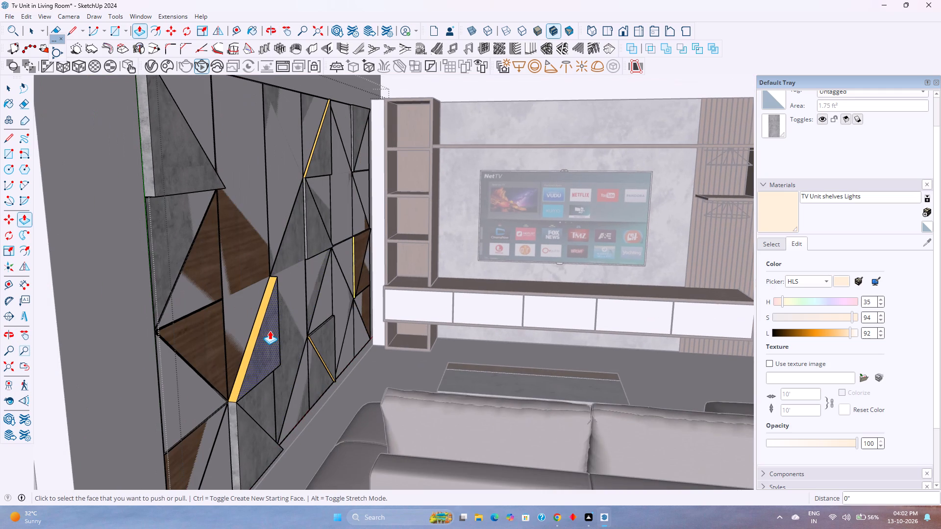
{"action": "double_click", "coordinate": [266, 334]}
{"action": "double_click", "coordinate": [253, 445]}
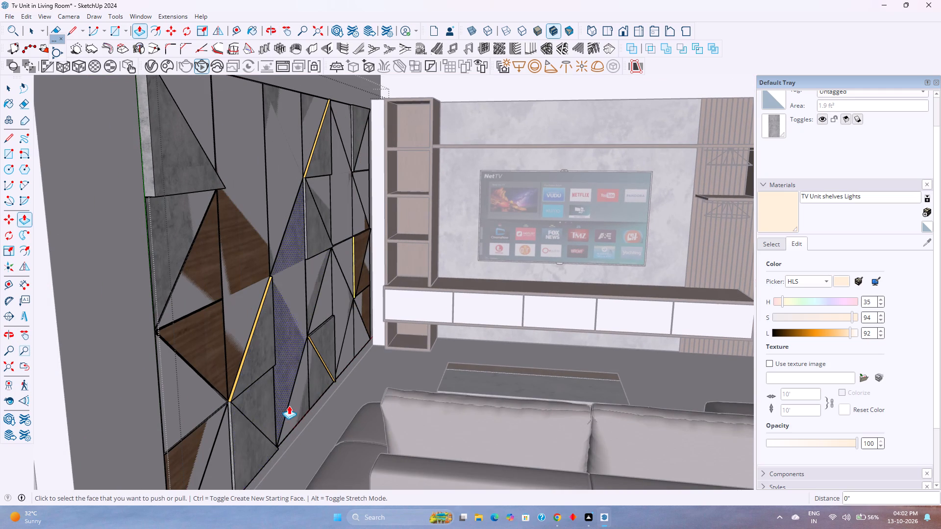
{"action": "middle_click_drag", "start_coordinate": [292, 405], "coordinate": [262, 429]}
{"action": "scroll", "coordinate": [292, 405], "scroll_direction": "down", "scroll_amount": 1}
{"action": "middle_click", "coordinate": [262, 429]}
{"action": "scroll", "coordinate": [297, 391], "scroll_direction": "up", "scroll_amount": 5}
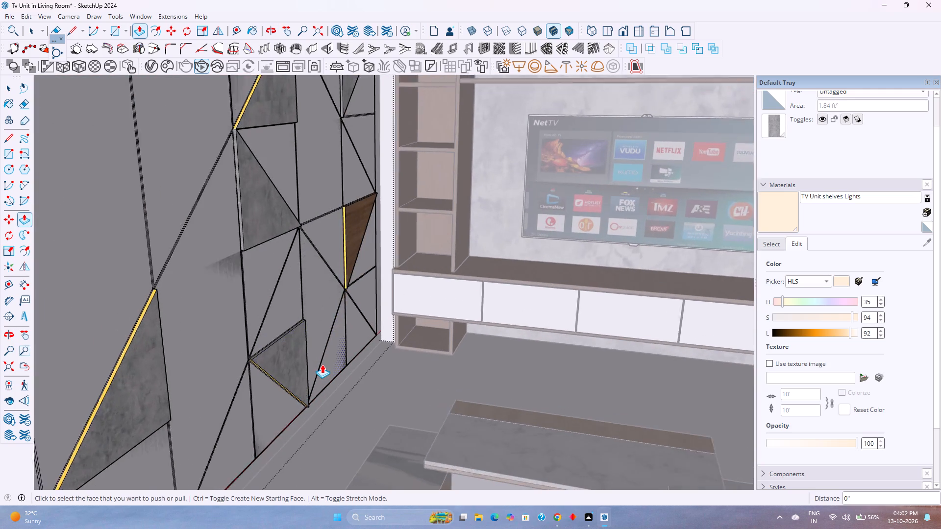
{"action": "scroll", "coordinate": [322, 364], "scroll_direction": "down", "scroll_amount": 11}
{"action": "middle_click_drag", "start_coordinate": [323, 365], "coordinate": [281, 385]}
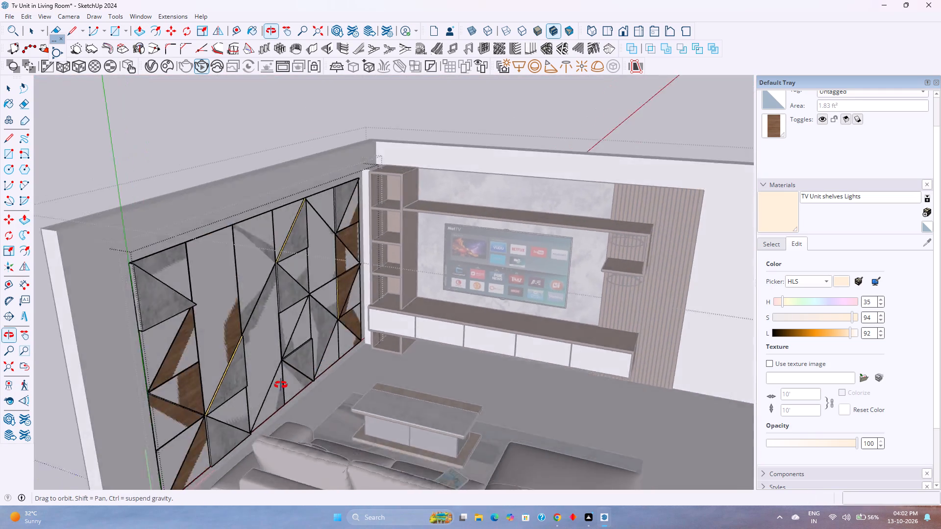
{"action": "middle_click_drag", "start_coordinate": [281, 385], "coordinate": [253, 332]}
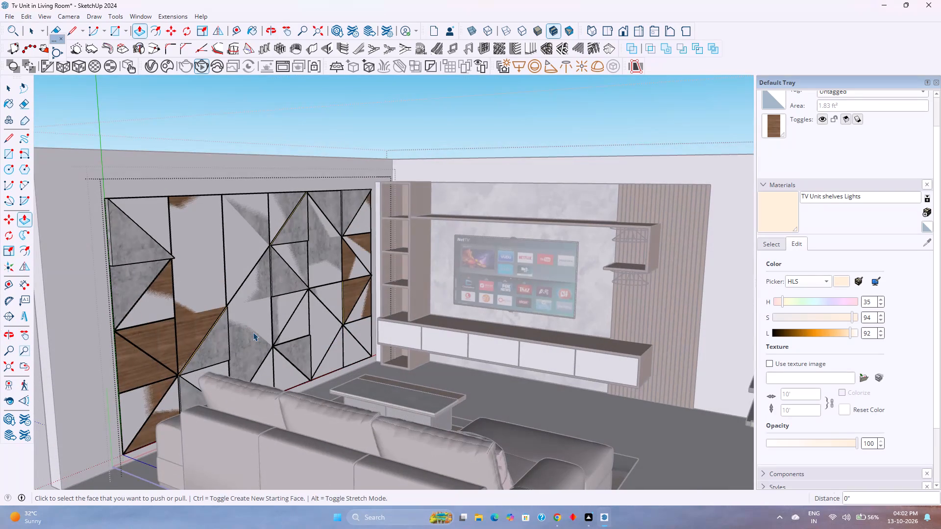
{"action": "key", "text": "space"}
{"action": "key", "text": "Escape"}
{"action": "scroll", "coordinate": [253, 332], "scroll_direction": "down", "scroll_amount": 2}
{"action": "key", "text": "Escape"}
Render the room in V-Ray from behind the sofa, facing the TV unit with both side walls in view, and close the render.
{"action": "scroll", "coordinate": [253, 332], "scroll_direction": "down", "scroll_amount": 1}
{"action": "middle_click_drag", "start_coordinate": [254, 333], "coordinate": [278, 346]}
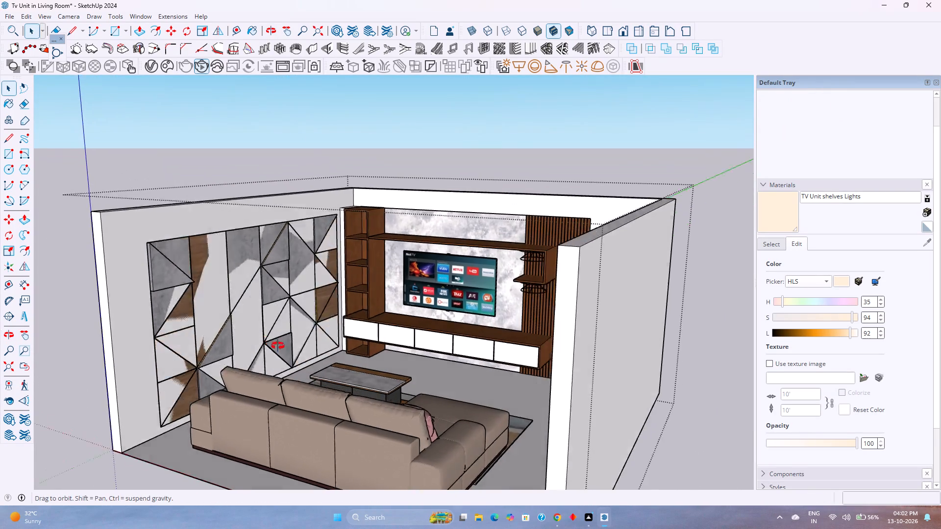
{"action": "middle_click_drag", "start_coordinate": [278, 346], "coordinate": [332, 351]}
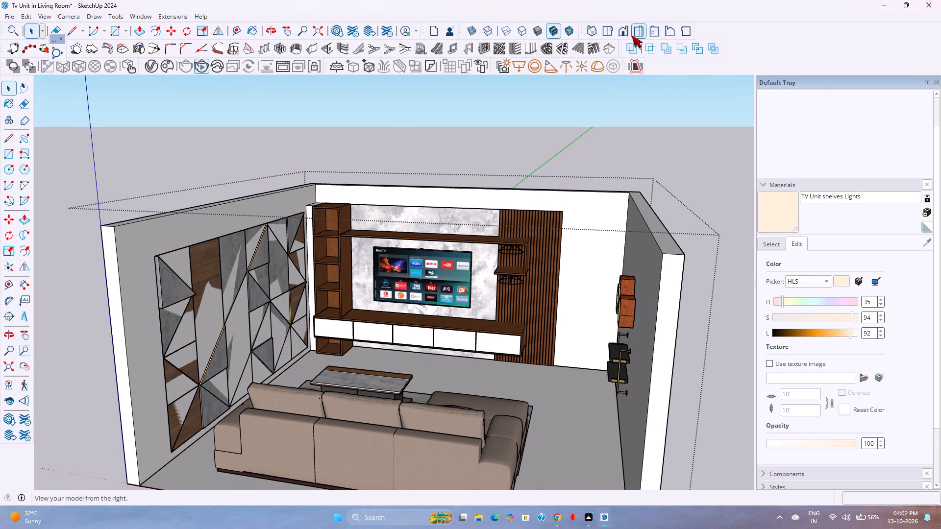
{"action": "left_click", "coordinate": [635, 33]}
{"action": "left_click", "coordinate": [614, 30]}
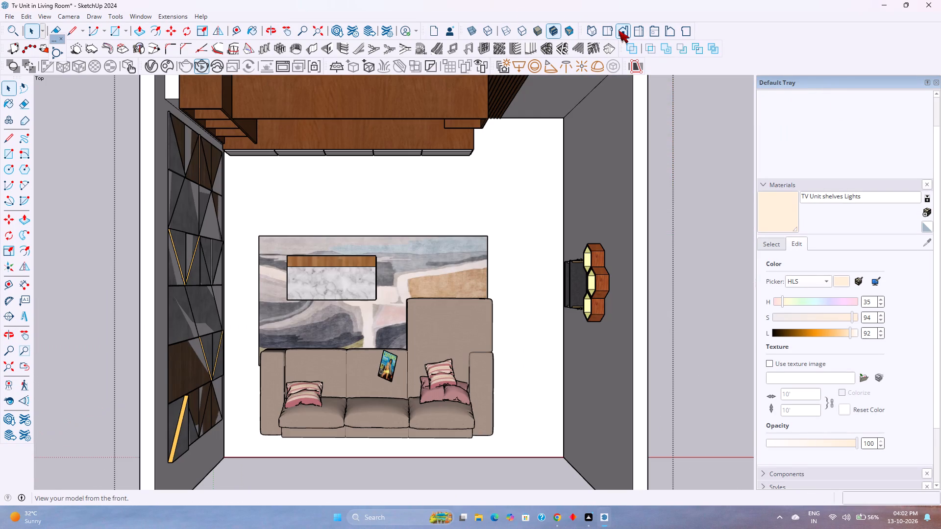
{"action": "left_click", "coordinate": [624, 30]}
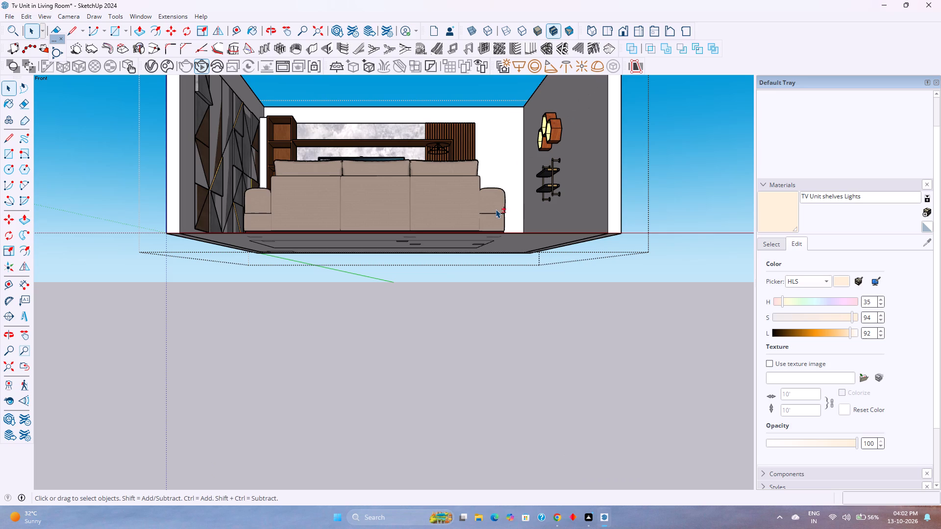
{"action": "middle_click_drag", "start_coordinate": [497, 212], "coordinate": [484, 321], "text": "shift"}
{"action": "middle_click", "coordinate": [484, 322], "text": "shift"}
{"action": "key", "text": "Escape"}
{"action": "scroll", "coordinate": [396, 236], "scroll_direction": "up", "scroll_amount": 1}
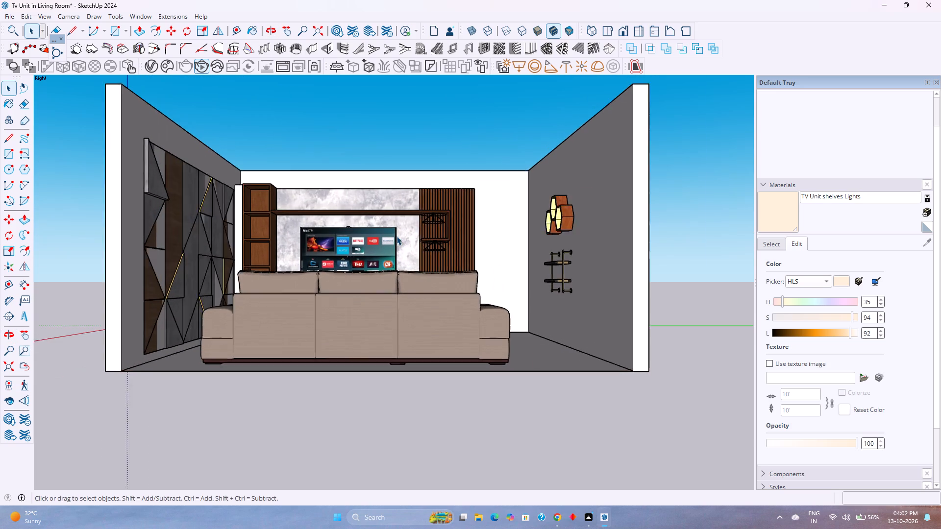
{"action": "scroll", "coordinate": [396, 236], "scroll_direction": "up", "scroll_amount": 2}
{"action": "scroll", "coordinate": [390, 232], "scroll_direction": "up", "scroll_amount": 1, "text": "shift"}
{"action": "middle_click_drag", "start_coordinate": [390, 232], "coordinate": [415, 252], "text": "shift"}
{"action": "middle_click", "coordinate": [415, 252], "text": "shift"}
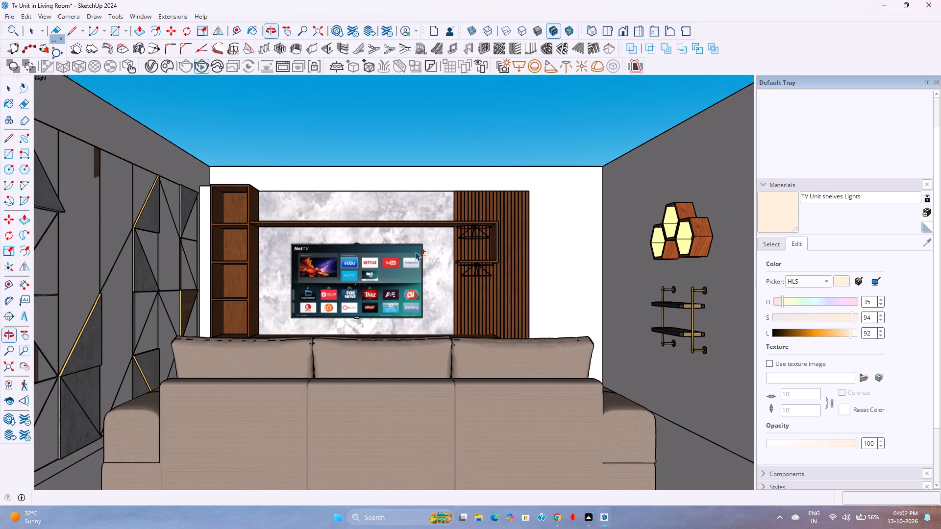
{"action": "left_click", "coordinate": [199, 64]}
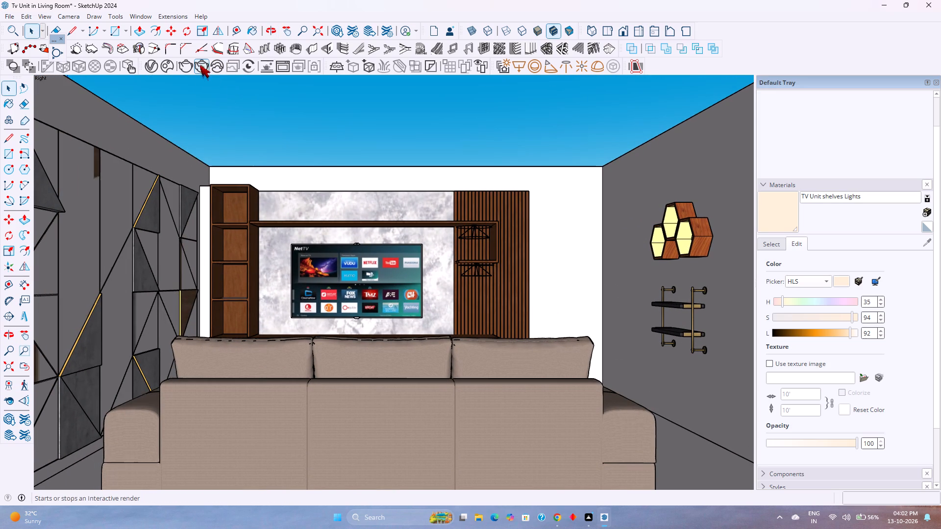
{"action": "left_click", "coordinate": [202, 66]}
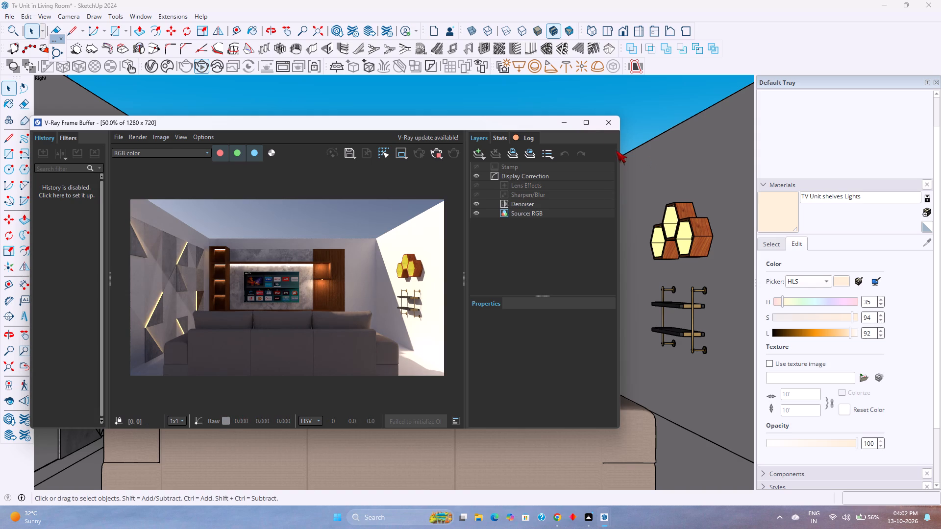
{"action": "left_click", "coordinate": [606, 119]}
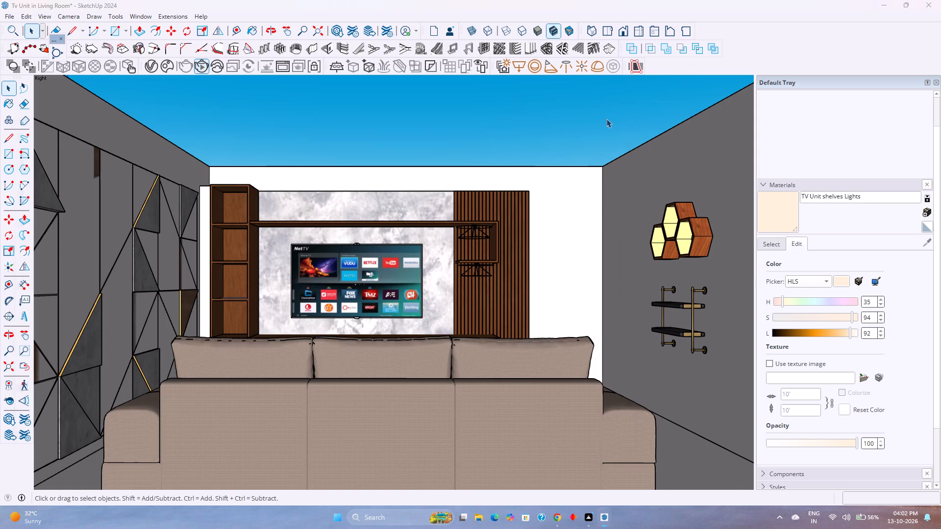
Examine the TV unit up close and the room's side walls with their decor from behind the sofa.
{"action": "scroll", "coordinate": [410, 205], "scroll_direction": "up", "scroll_amount": 4}
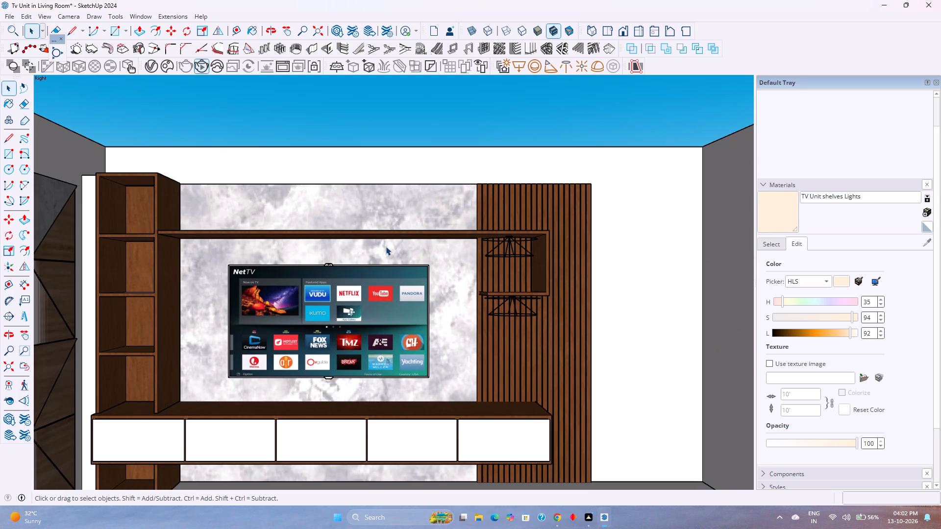
{"action": "middle_click_drag", "start_coordinate": [370, 266], "coordinate": [387, 228], "text": "shift"}
{"action": "scroll", "coordinate": [361, 260], "scroll_direction": "up", "scroll_amount": 3}
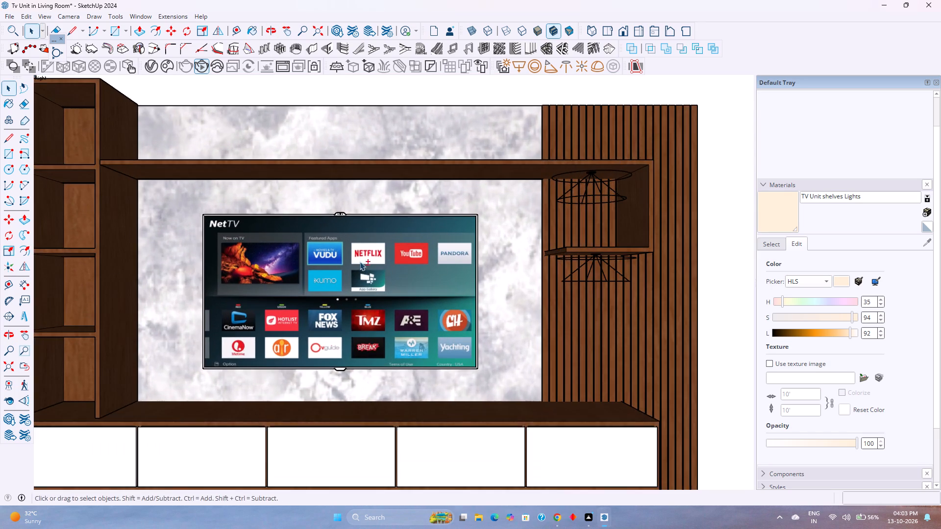
{"action": "middle_click_drag", "start_coordinate": [359, 262], "coordinate": [380, 219], "text": "shift"}
{"action": "scroll", "coordinate": [380, 219], "scroll_direction": "up", "scroll_amount": 1}
{"action": "scroll", "coordinate": [384, 219], "scroll_direction": "down", "scroll_amount": 2}
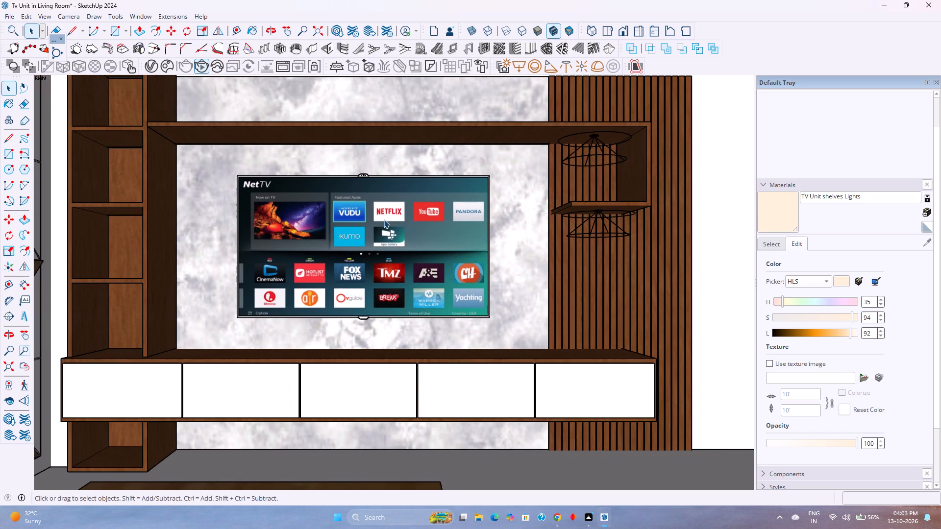
{"action": "middle_click_drag", "start_coordinate": [384, 219], "coordinate": [389, 211]}
{"action": "middle_click", "coordinate": [389, 210]}
{"action": "scroll", "coordinate": [389, 210], "scroll_direction": "down", "scroll_amount": 7}
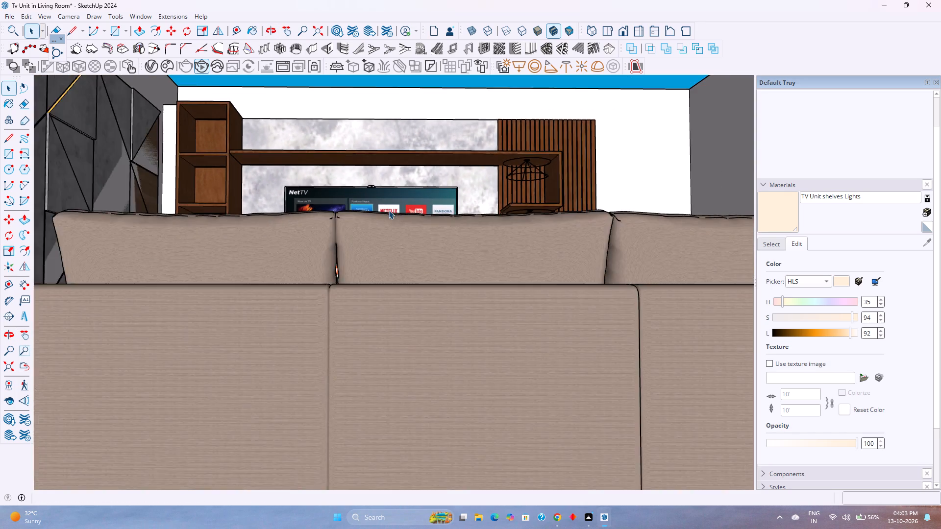
{"action": "scroll", "coordinate": [389, 210], "scroll_direction": "down", "scroll_amount": 7}
{"action": "middle_click_drag", "start_coordinate": [389, 210], "coordinate": [338, 274], "text": "shift"}
{"action": "middle_click_drag", "start_coordinate": [331, 273], "coordinate": [378, 327]}
{"action": "middle_click", "coordinate": [423, 332]}
{"action": "middle_click_drag", "start_coordinate": [466, 311], "coordinate": [465, 311], "text": "shift"}
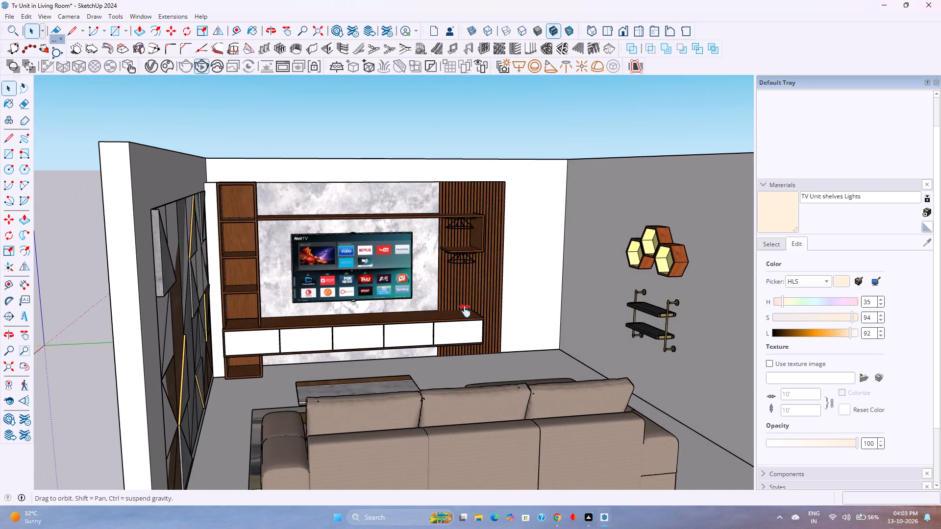
{"action": "middle_click_drag", "start_coordinate": [465, 311], "coordinate": [355, 310], "text": "shift"}
{"action": "middle_click", "coordinate": [355, 309], "text": "shift"}
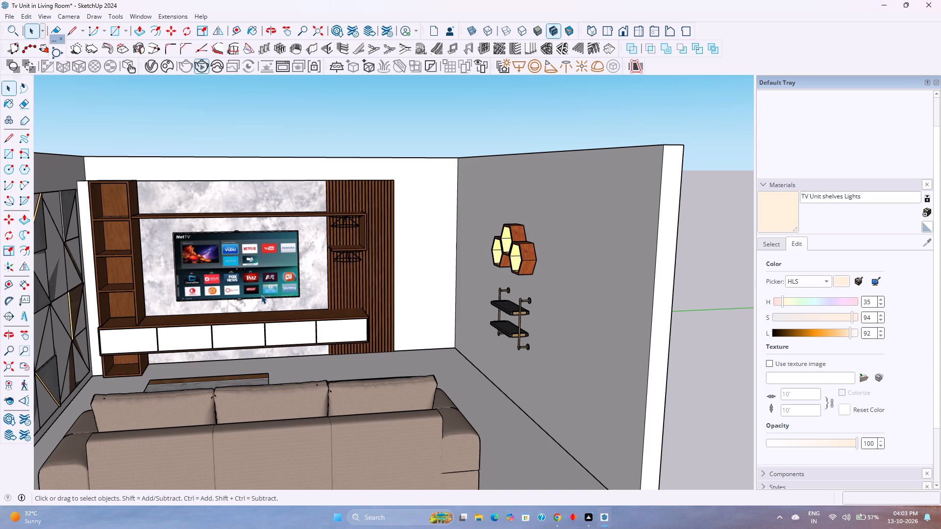
Move the wall shelves and hexagonal decor together about 2' along the green axis, toward the TV wall.
{"action": "left_click", "coordinate": [513, 311]}
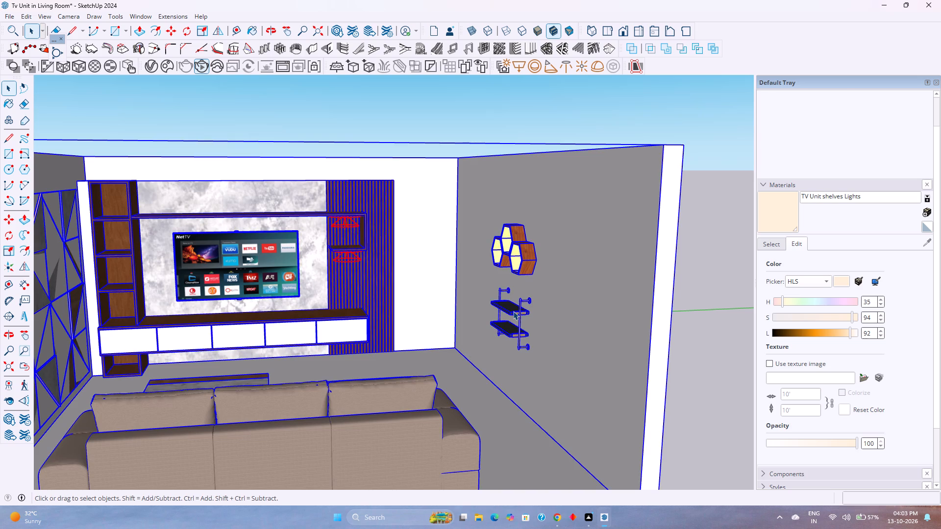
{"action": "left_click", "coordinate": [513, 311]}
{"action": "left_click", "coordinate": [513, 311]}
{"action": "left_click", "coordinate": [512, 256], "text": "ctrl"}
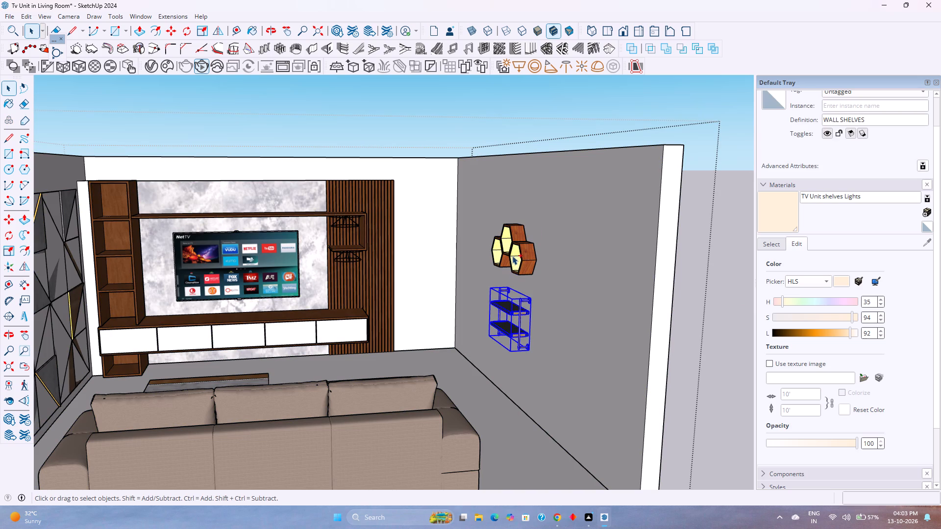
{"action": "middle_click_drag", "start_coordinate": [547, 329], "coordinate": [623, 346]}
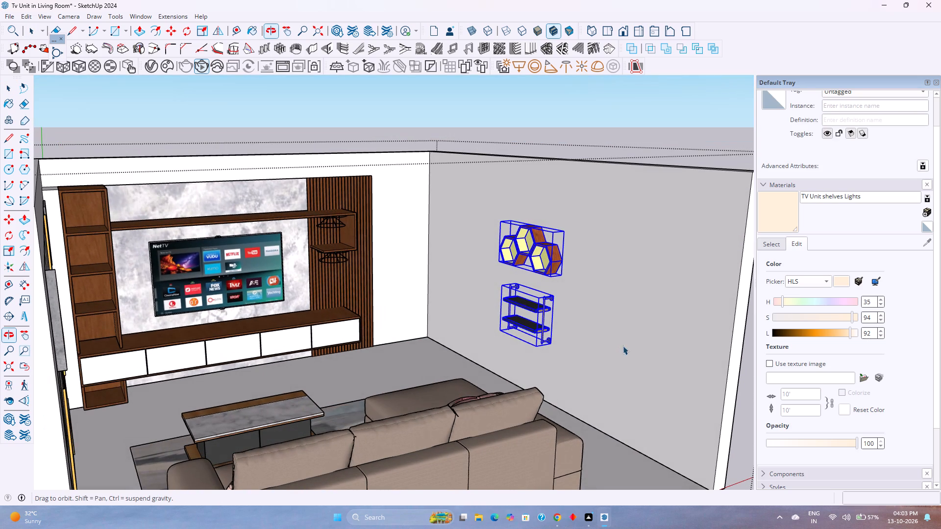
{"action": "key", "text": "m"}
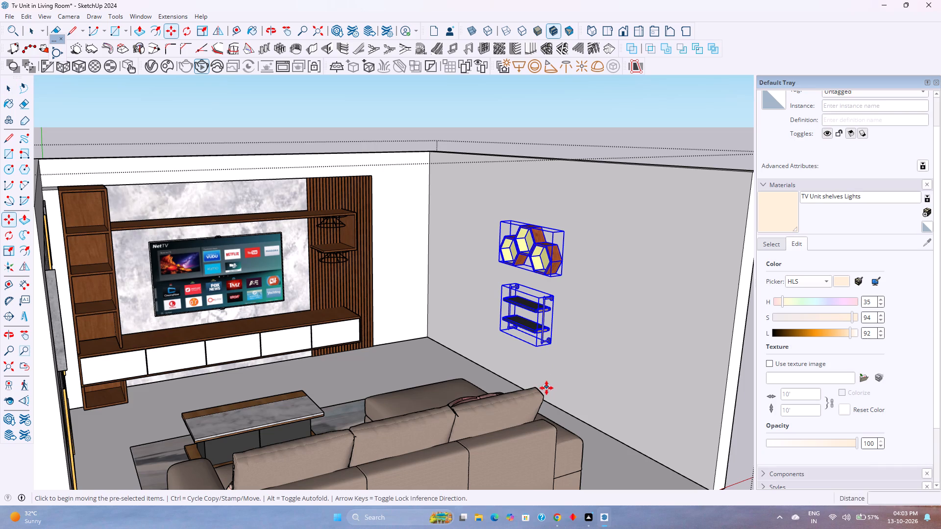
{"action": "scroll", "coordinate": [549, 343], "scroll_direction": "up", "scroll_amount": 2}
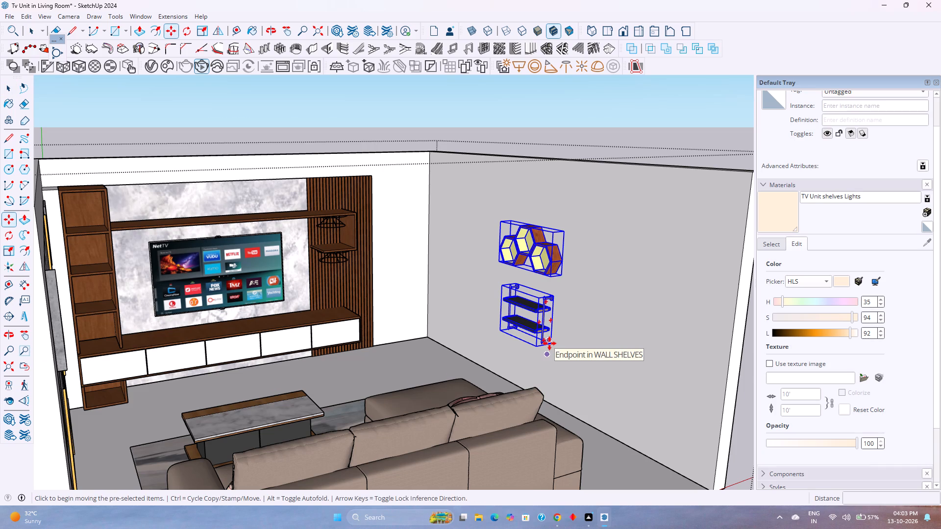
{"action": "scroll", "coordinate": [549, 343], "scroll_direction": "up", "scroll_amount": 6}
{"action": "left_click", "coordinate": [552, 345]}
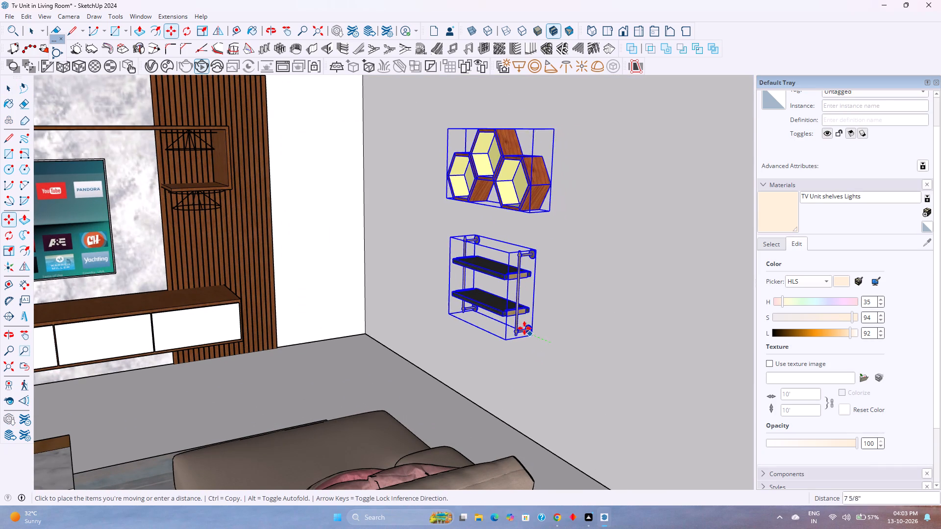
{"action": "key", "text": "Left"}
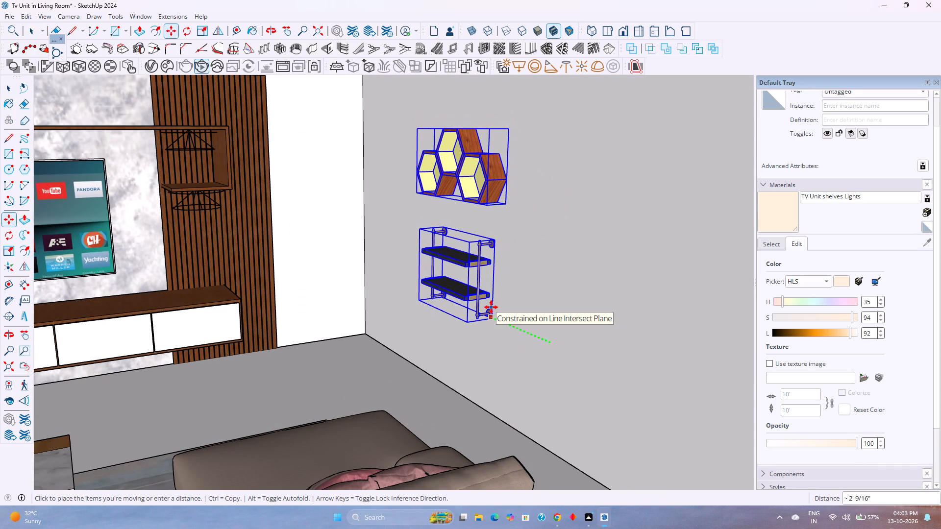
{"action": "left_click", "coordinate": [491, 307]}
{"action": "key", "text": "space"}
{"action": "scroll", "coordinate": [453, 309], "scroll_direction": "down", "scroll_amount": 3}
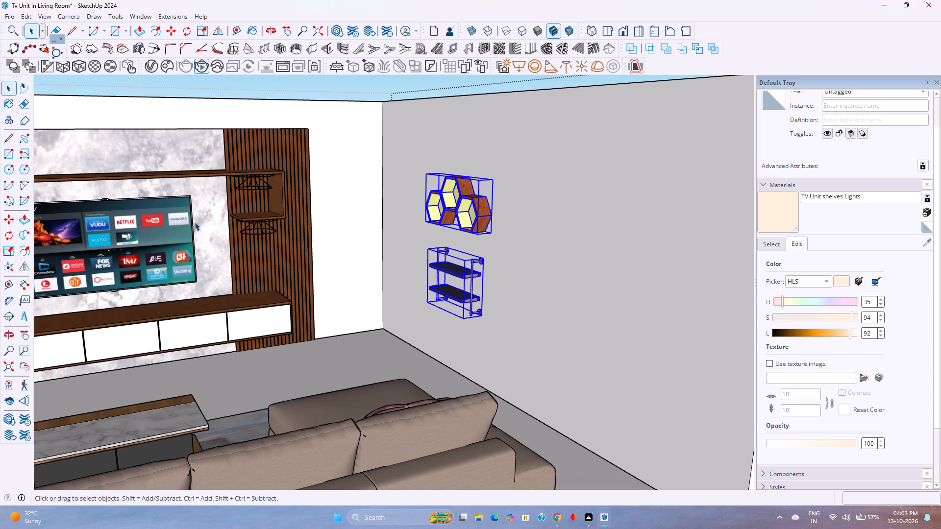
Search the 3D Warehouse models for Floating Shelves.
{"action": "left_click", "coordinate": [140, 21]}
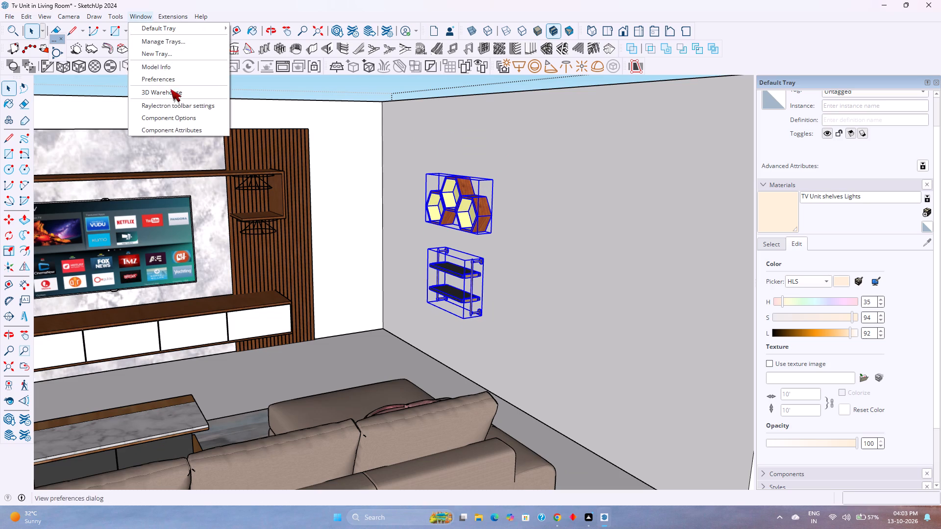
{"action": "left_click", "coordinate": [171, 92]}
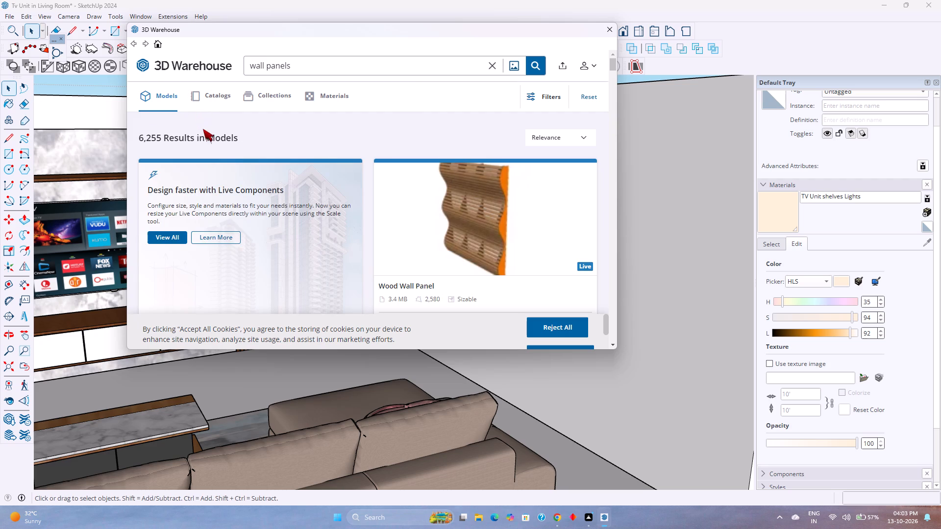
{"action": "left_click", "coordinate": [490, 66]}
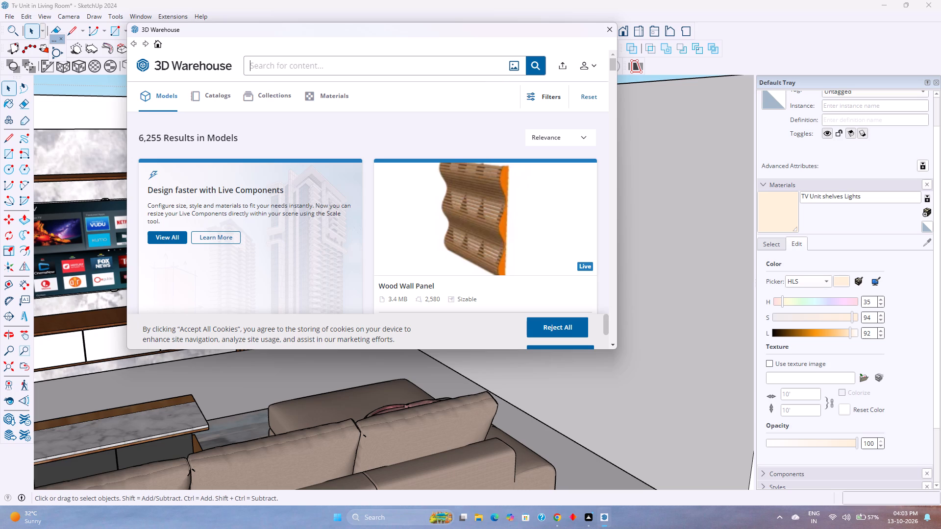
{"action": "left_click", "coordinate": [363, 74]}
{"action": "type", "text": "Floating"}
{"action": "key", "text": "space"}
{"action": "key", "text": "shift+a"}
{"action": "key", "text": "BackSpace"}
{"action": "type", "text": "She"}
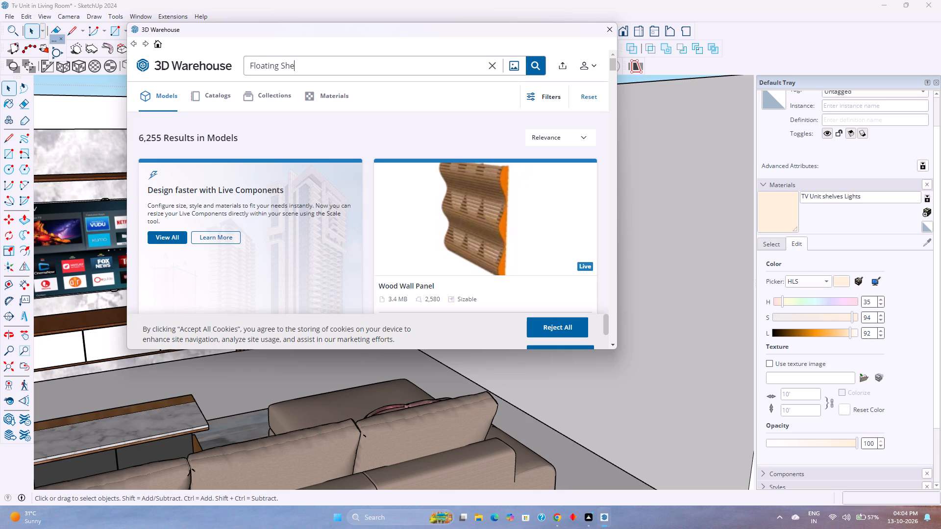
{"action": "type", "text": "lves"}
{"action": "key", "text": "Return"}
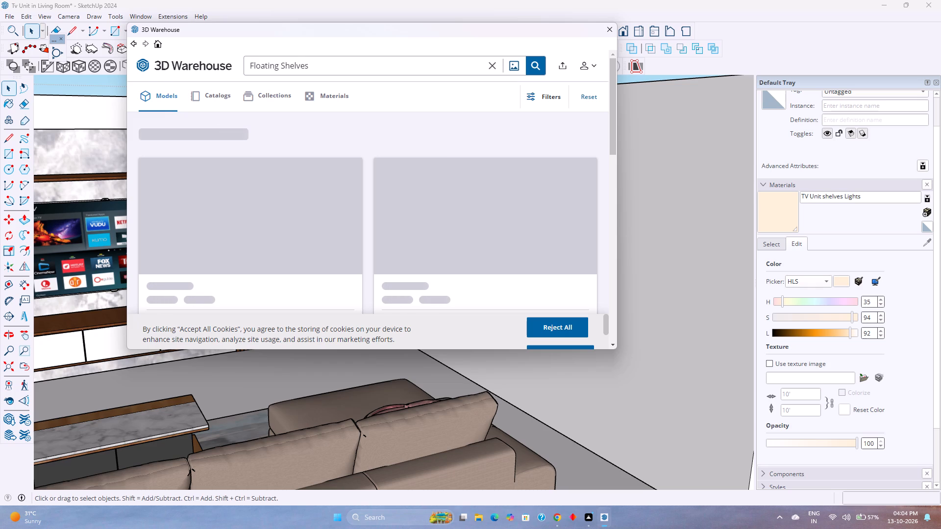
Browse the floating shelf models for one that suits the side wall.
{"action": "scroll", "coordinate": [386, 226], "scroll_direction": "down", "scroll_amount": 1}
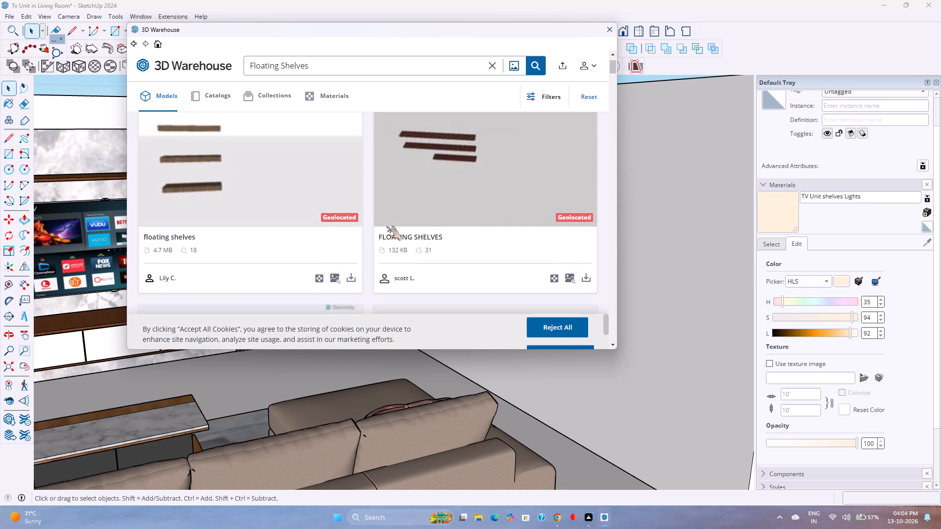
{"action": "scroll", "coordinate": [386, 226], "scroll_direction": "down", "scroll_amount": 5}
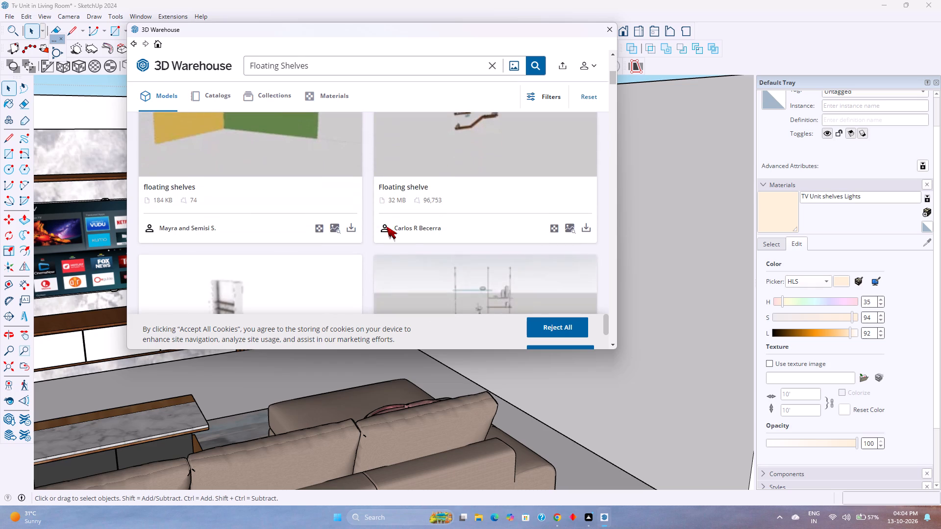
{"action": "scroll", "coordinate": [384, 226], "scroll_direction": "up", "scroll_amount": 1}
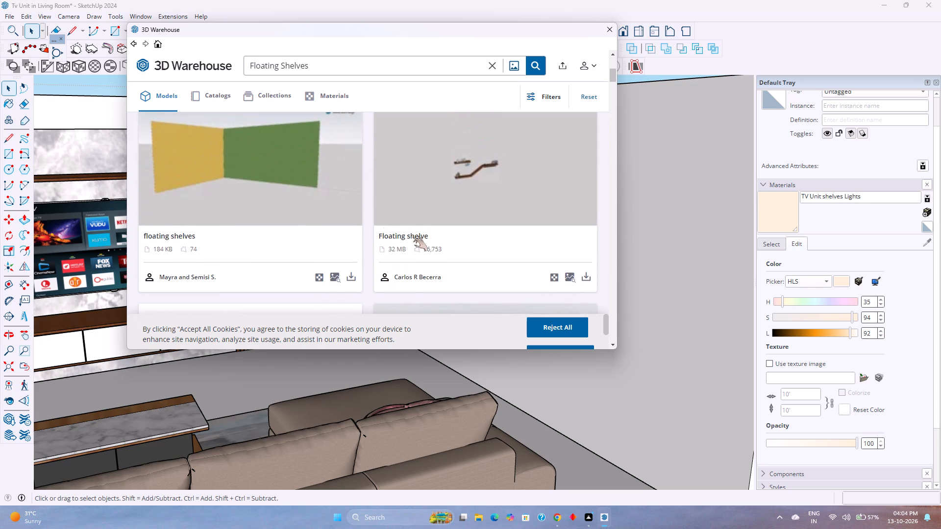
{"action": "scroll", "coordinate": [498, 272], "scroll_direction": "down", "scroll_amount": 1}
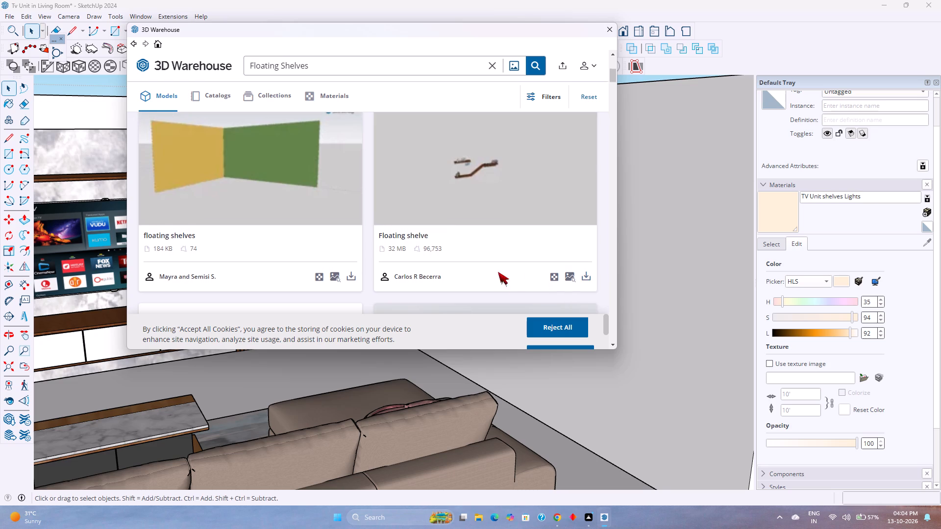
{"action": "scroll", "coordinate": [498, 272], "scroll_direction": "down", "scroll_amount": 6}
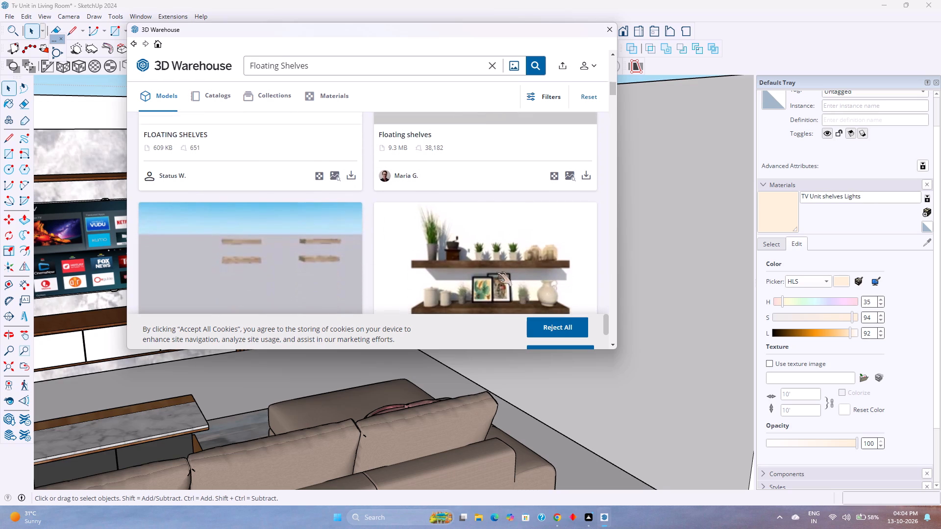
{"action": "scroll", "coordinate": [496, 272], "scroll_direction": "down", "scroll_amount": 1}
{"action": "scroll", "coordinate": [495, 273], "scroll_direction": "up", "scroll_amount": 3}
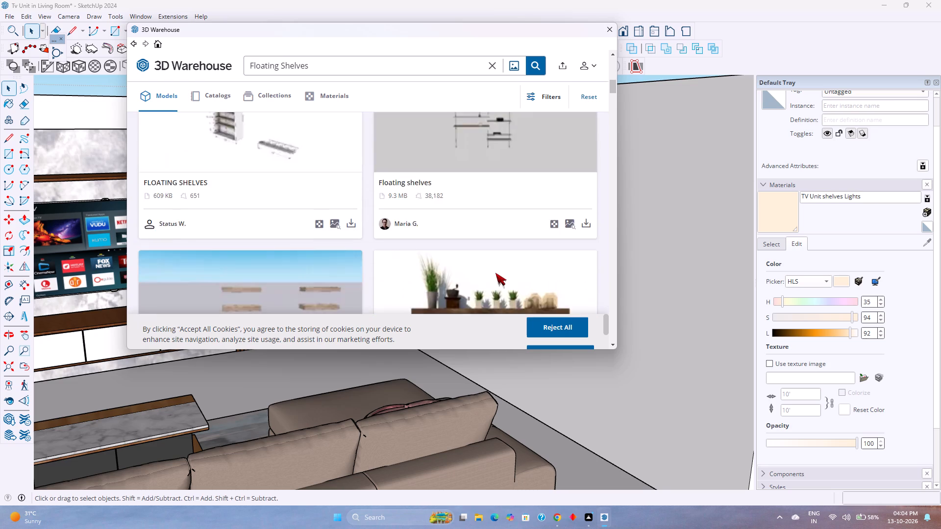
{"action": "scroll", "coordinate": [495, 273], "scroll_direction": "up", "scroll_amount": 6}
{"action": "scroll", "coordinate": [497, 260], "scroll_direction": "down", "scroll_amount": 2}
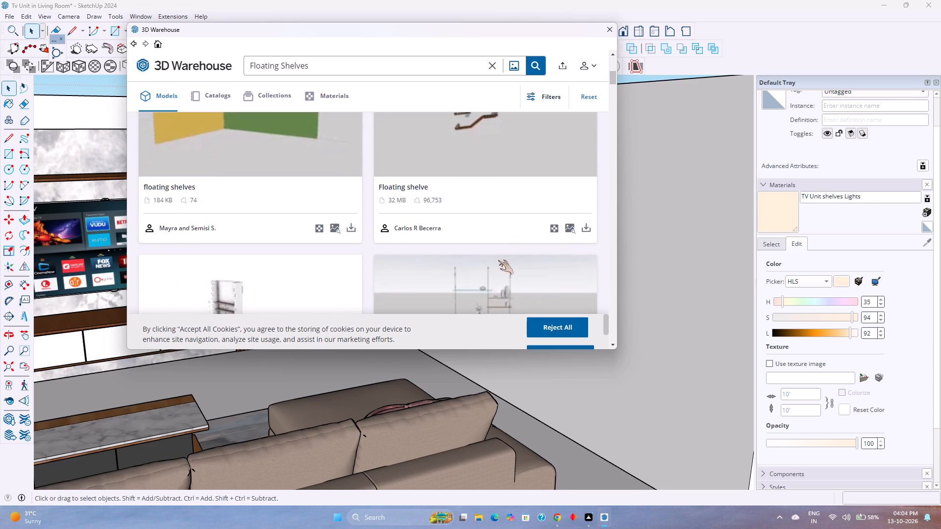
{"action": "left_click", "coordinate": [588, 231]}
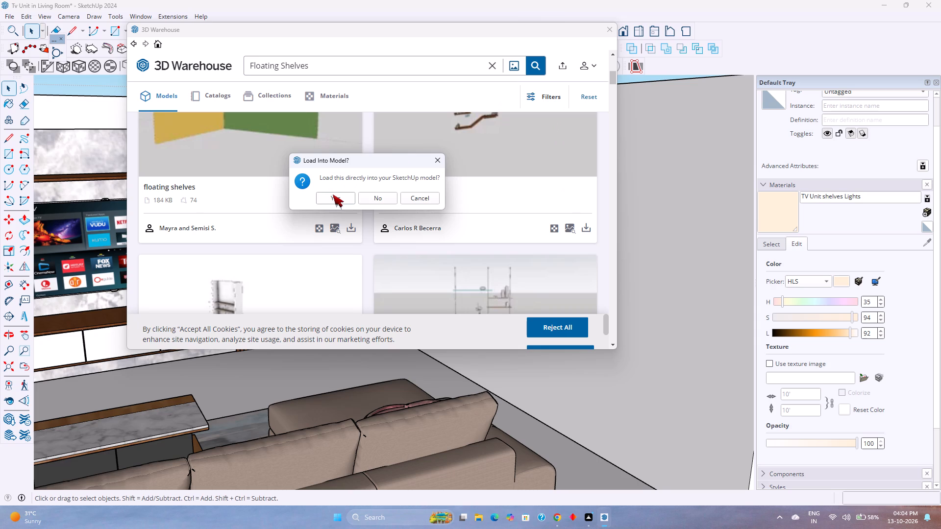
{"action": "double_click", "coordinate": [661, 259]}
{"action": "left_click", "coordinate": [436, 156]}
Load the 32 MB Floating shelve model directly into the scene and place it at the side wall with the hexagonal decor.
{"action": "double_click", "coordinate": [664, 210]}
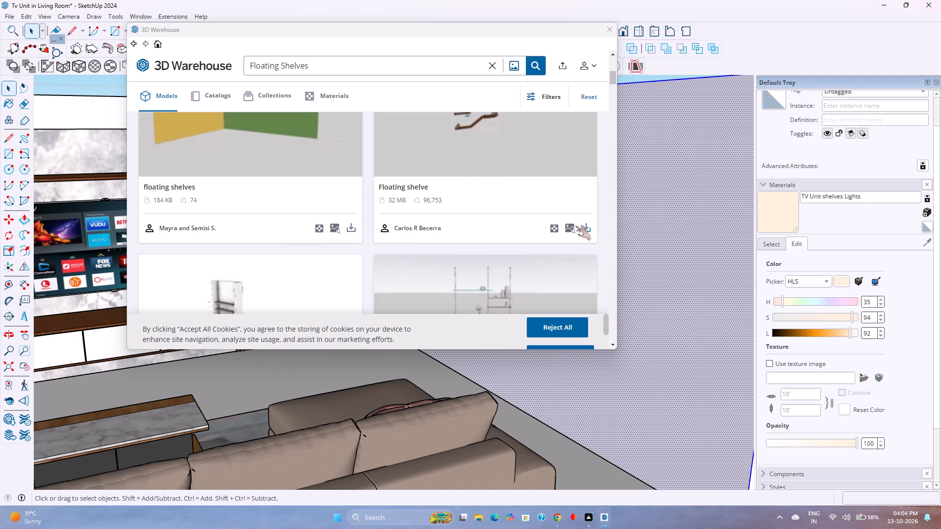
{"action": "left_click", "coordinate": [589, 228]}
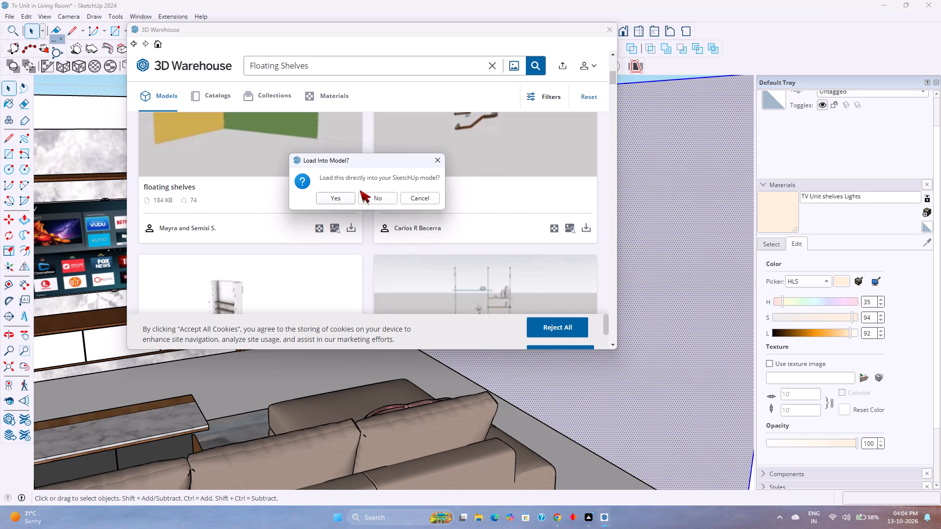
{"action": "left_click", "coordinate": [342, 201]}
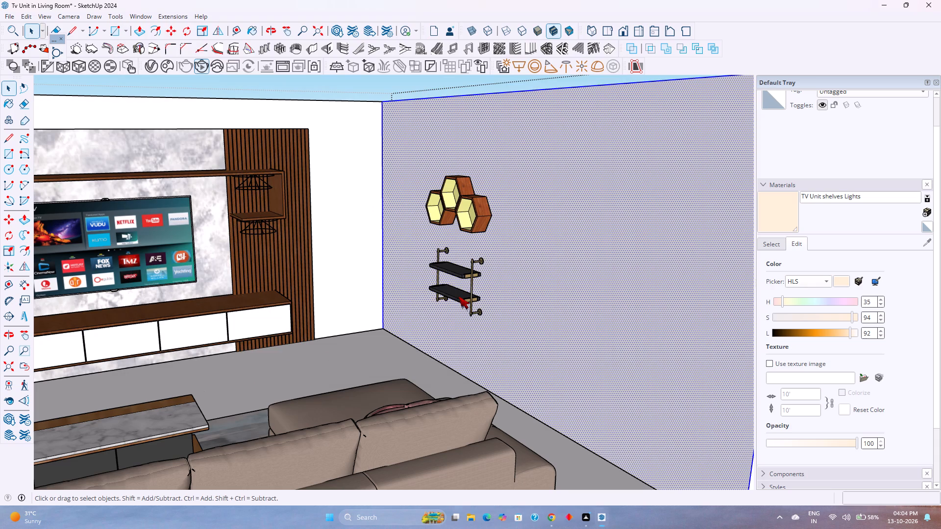
{"action": "scroll", "coordinate": [508, 287], "scroll_direction": "down", "scroll_amount": 7}
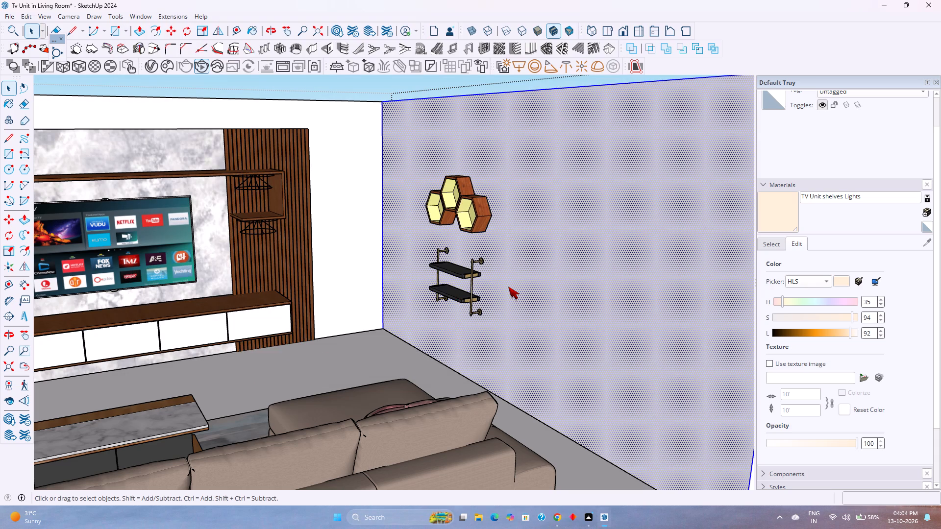
{"action": "scroll", "coordinate": [508, 287], "scroll_direction": "down", "scroll_amount": 5}
{"action": "scroll", "coordinate": [508, 287], "scroll_direction": "up", "scroll_amount": 4}
{"action": "scroll", "coordinate": [508, 287], "scroll_direction": "down", "scroll_amount": 3}
{"action": "left_click", "coordinate": [545, 245]}
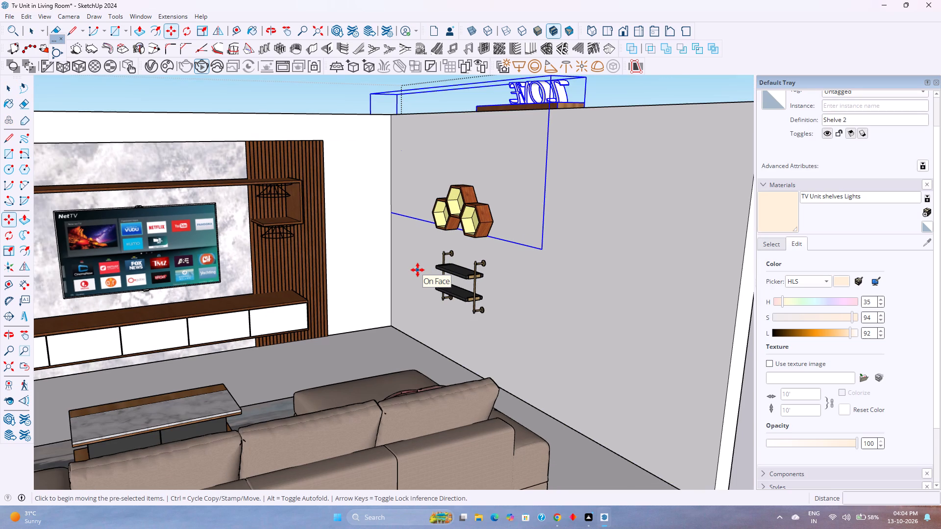
Inside the floating shelf component, remove the letter V from the LOVE decor by pushing its front face back about 4 1/8".
{"action": "scroll", "coordinate": [418, 270], "scroll_direction": "down", "scroll_amount": 5}
{"action": "scroll", "coordinate": [567, 280], "scroll_direction": "down", "scroll_amount": 2}
{"action": "middle_click_drag", "start_coordinate": [567, 280], "coordinate": [336, 336]}
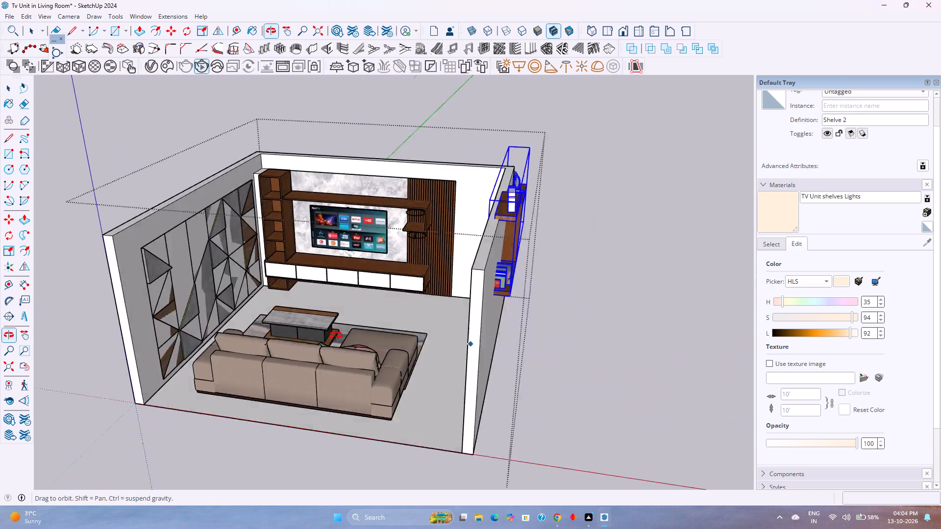
{"action": "middle_click_drag", "start_coordinate": [336, 336], "coordinate": [145, 330]}
{"action": "middle_click", "coordinate": [145, 330]}
{"action": "scroll", "coordinate": [515, 256], "scroll_direction": "up", "scroll_amount": 1}
{"action": "middle_click_drag", "start_coordinate": [512, 265], "coordinate": [388, 286]}
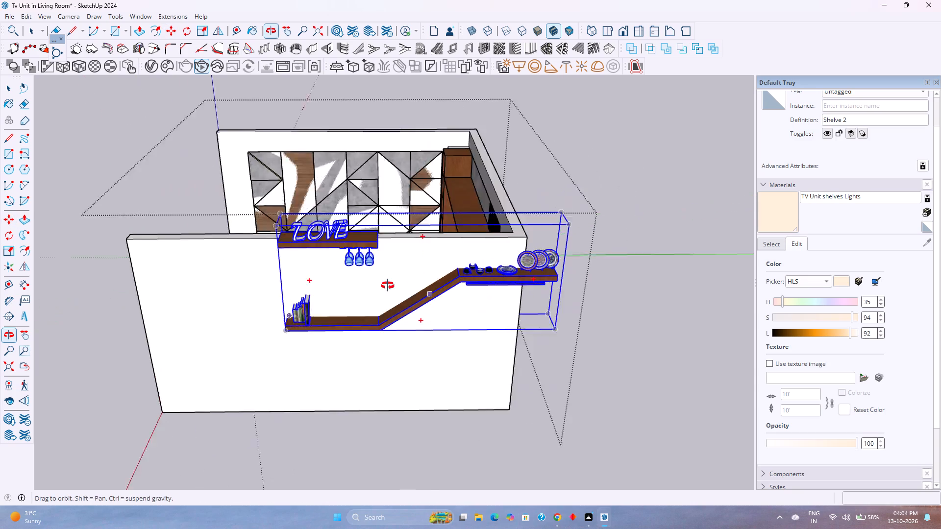
{"action": "middle_click_drag", "start_coordinate": [388, 286], "coordinate": [354, 283]}
{"action": "middle_click", "coordinate": [354, 283]}
{"action": "scroll", "coordinate": [316, 255], "scroll_direction": "up", "scroll_amount": 7}
{"action": "key", "text": "space"}
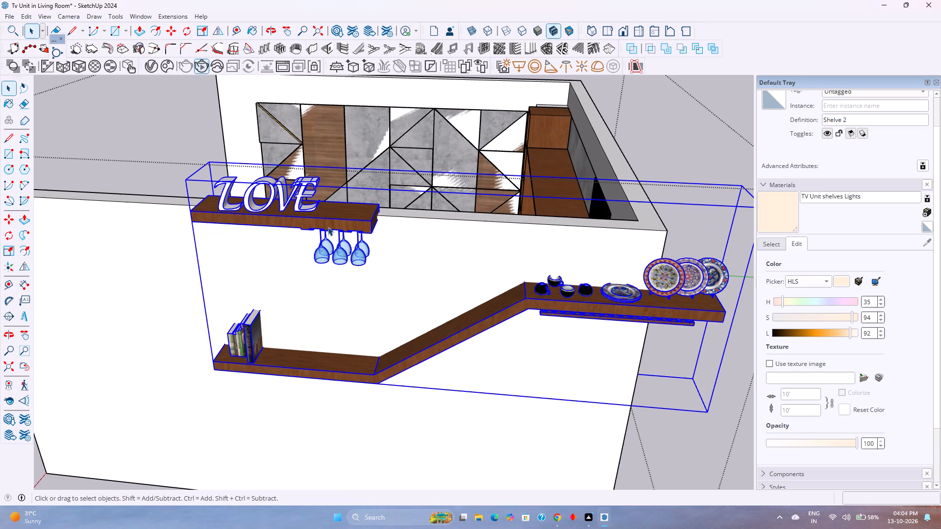
{"action": "double_click", "coordinate": [328, 227]}
{"action": "left_click", "coordinate": [274, 204]}
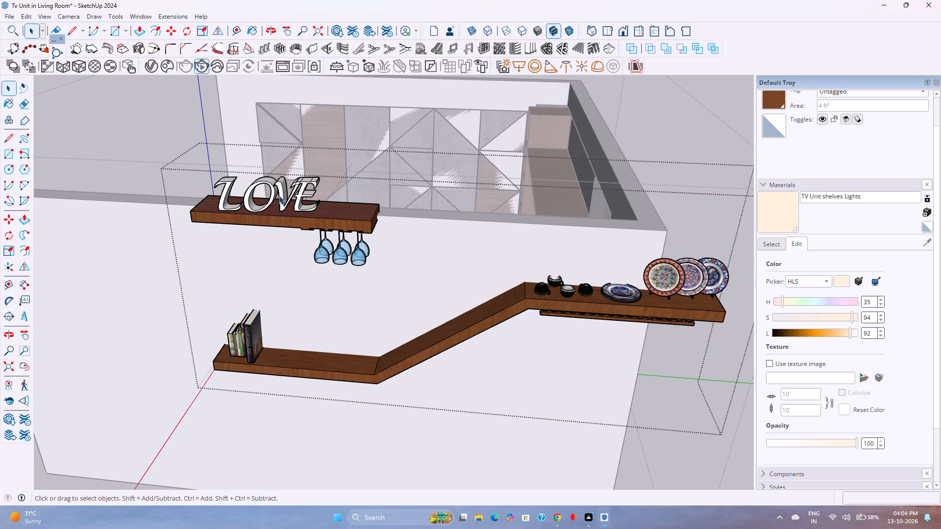
{"action": "left_click", "coordinate": [282, 191]}
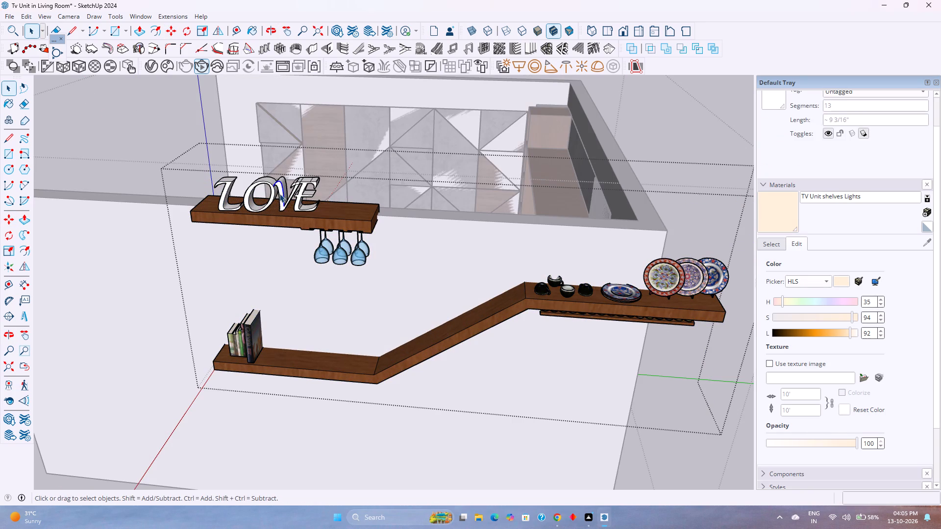
{"action": "triple_click", "coordinate": [281, 192]}
{"action": "left_click", "coordinate": [281, 192]}
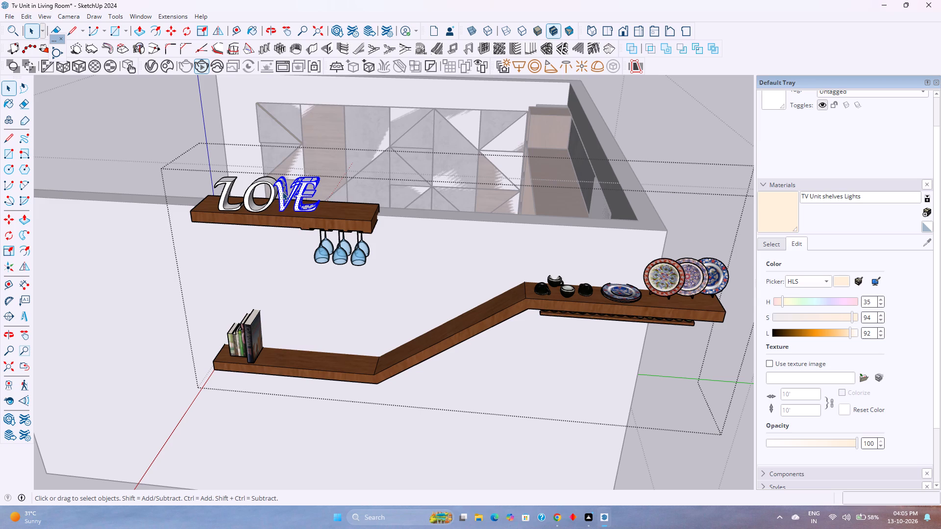
{"action": "left_click", "coordinate": [282, 197]}
{"action": "double_click", "coordinate": [282, 197]}
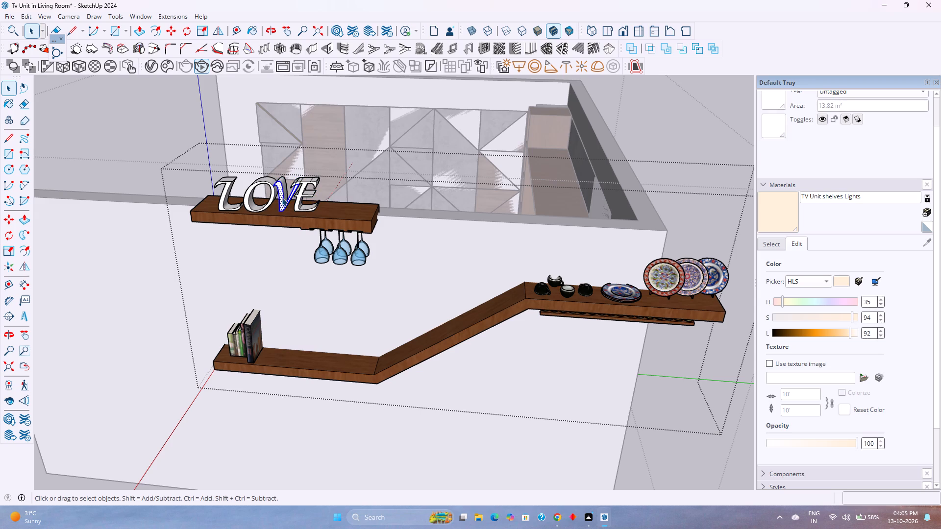
{"action": "scroll", "coordinate": [282, 197], "scroll_direction": "up", "scroll_amount": 13}
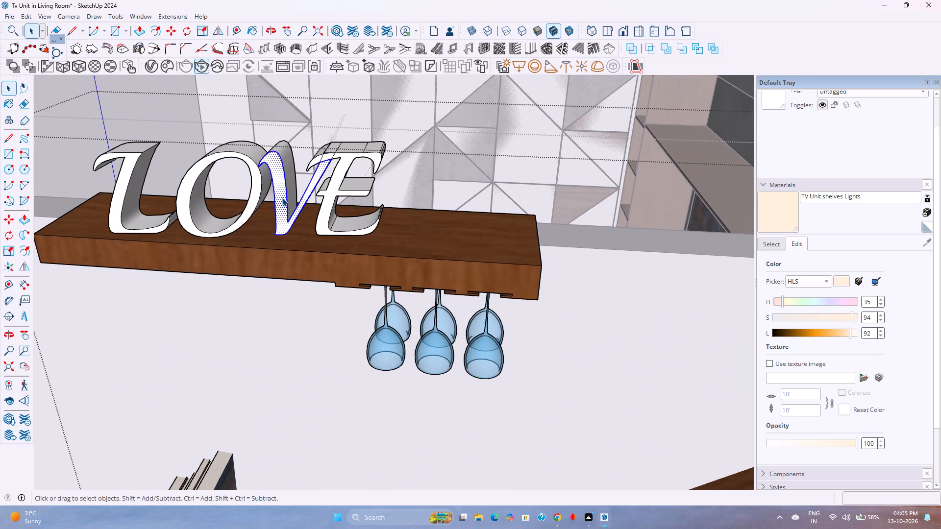
{"action": "key", "text": "p"}
{"action": "left_click", "coordinate": [281, 214]}
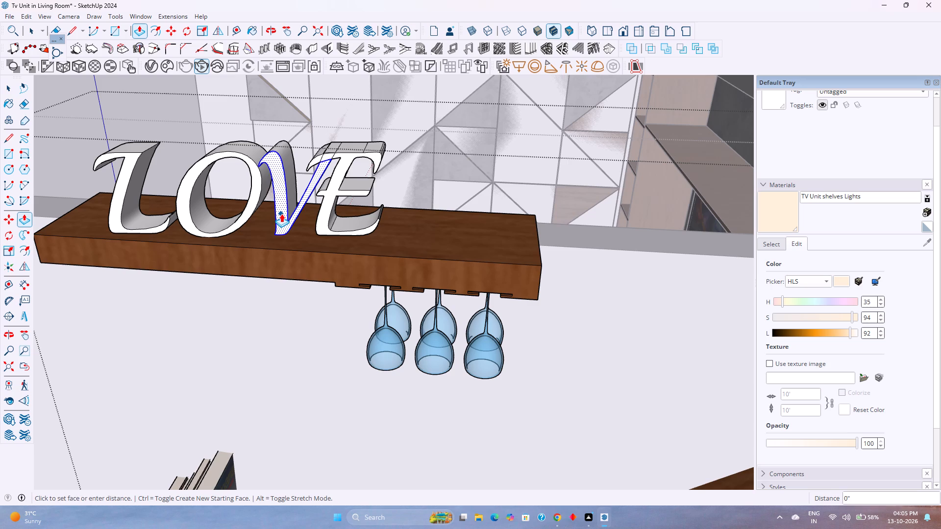
{"action": "left_click", "coordinate": [285, 186]}
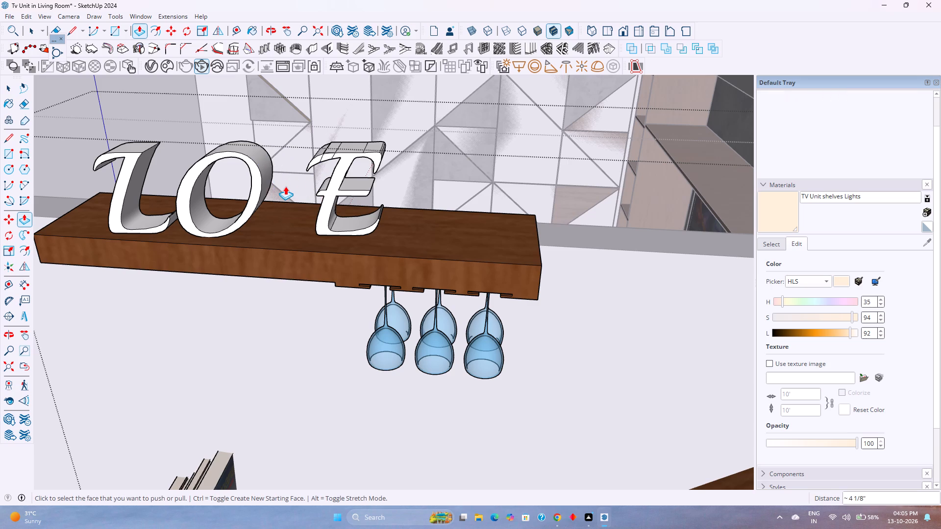
{"action": "key", "text": "space"}
Move the letter O about 1' 8 7/16" along the green axis to the far side of the letter E.
{"action": "left_click", "coordinate": [257, 200]}
{"action": "triple_click", "coordinate": [257, 200]}
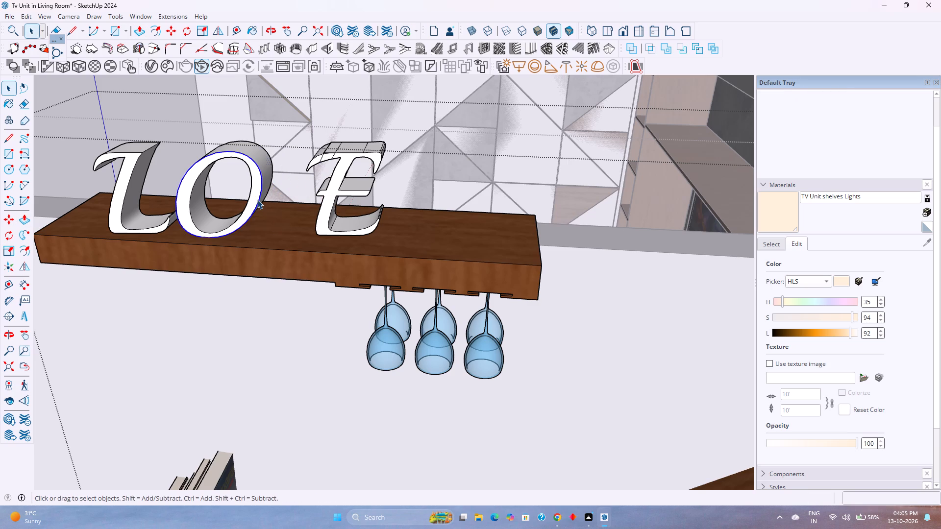
{"action": "key", "text": "m"}
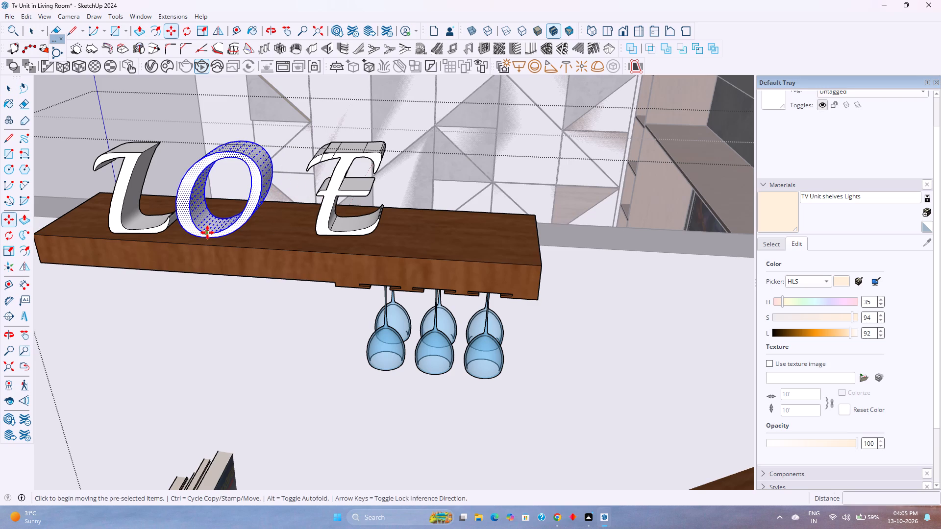
{"action": "left_click", "coordinate": [204, 236]}
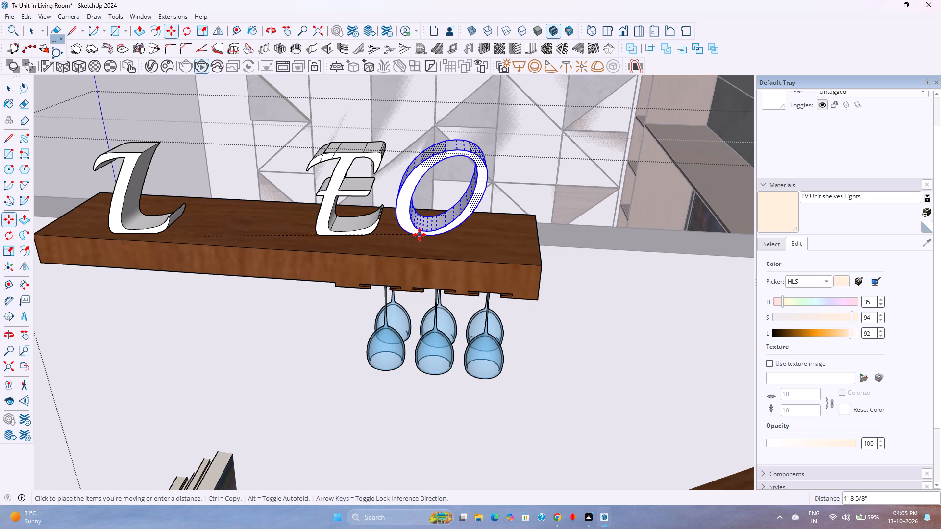
{"action": "key", "text": "Left"}
{"action": "left_click", "coordinate": [420, 236]}
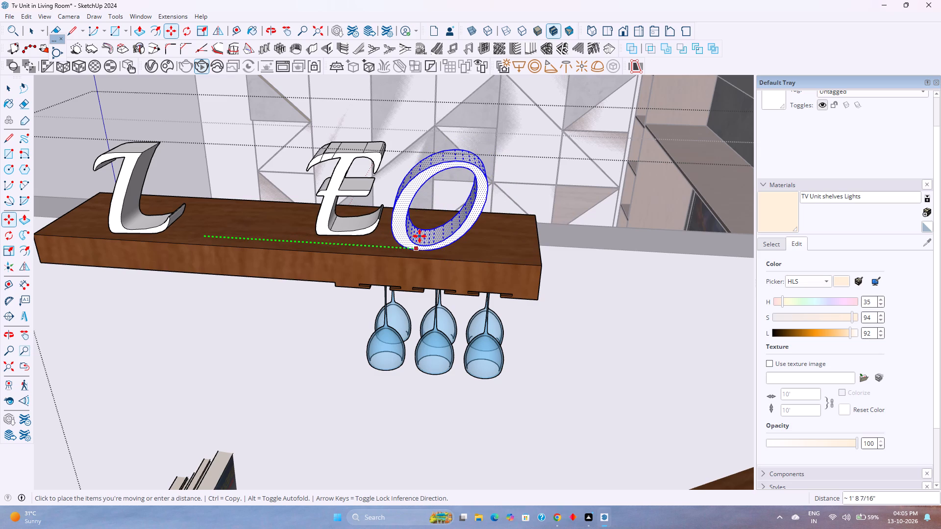
{"action": "key", "text": "space"}
Move the letter E about 1' 2" along the shelf so it stands directly beside the letter L.
{"action": "left_click", "coordinate": [331, 228]}
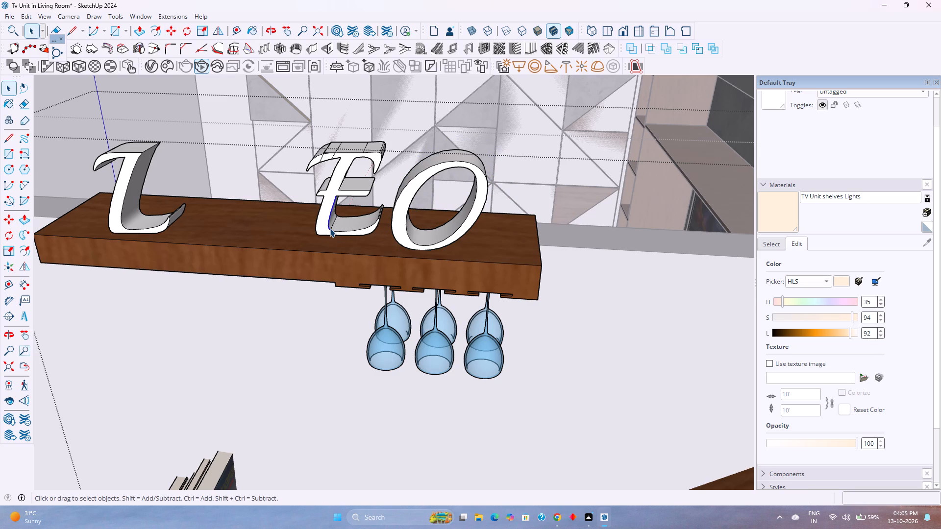
{"action": "triple_click", "coordinate": [324, 226]}
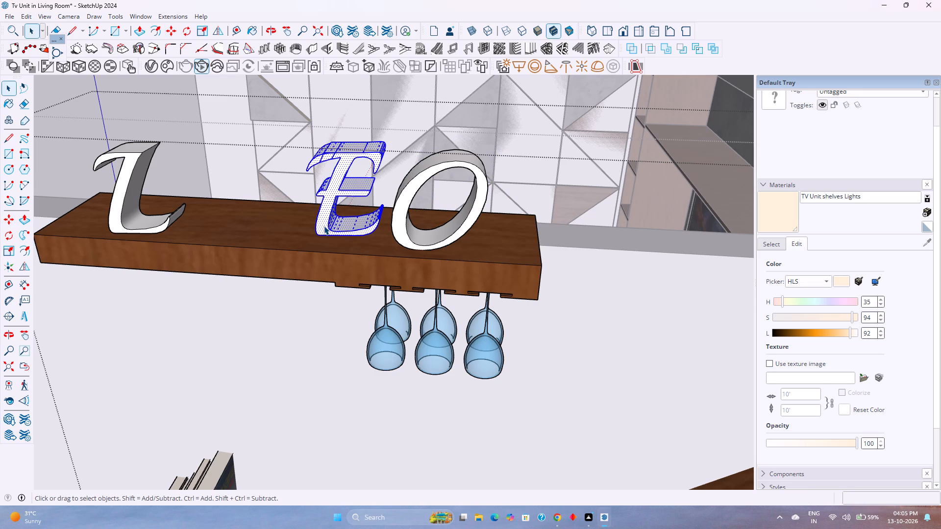
{"action": "key", "text": "Left"}
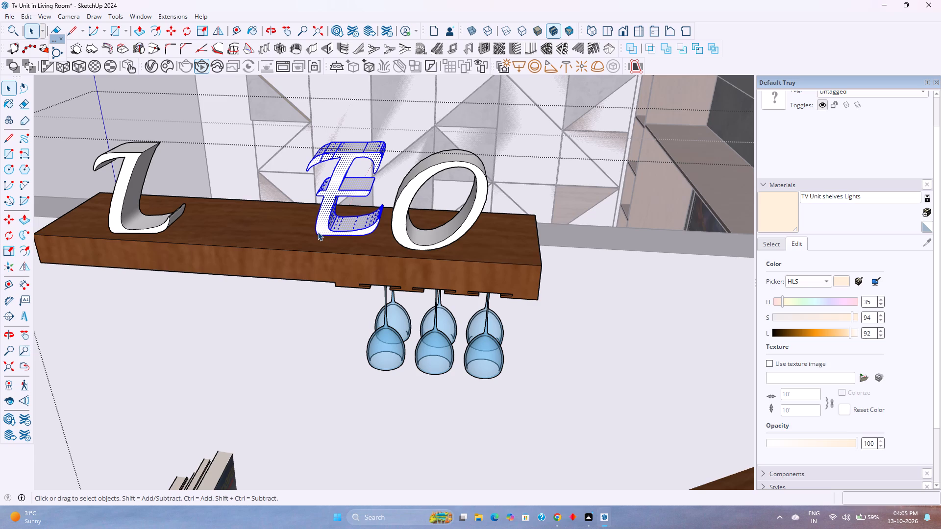
{"action": "key", "text": "m"}
{"action": "key", "text": "Return"}
{"action": "left_click", "coordinate": [318, 232]}
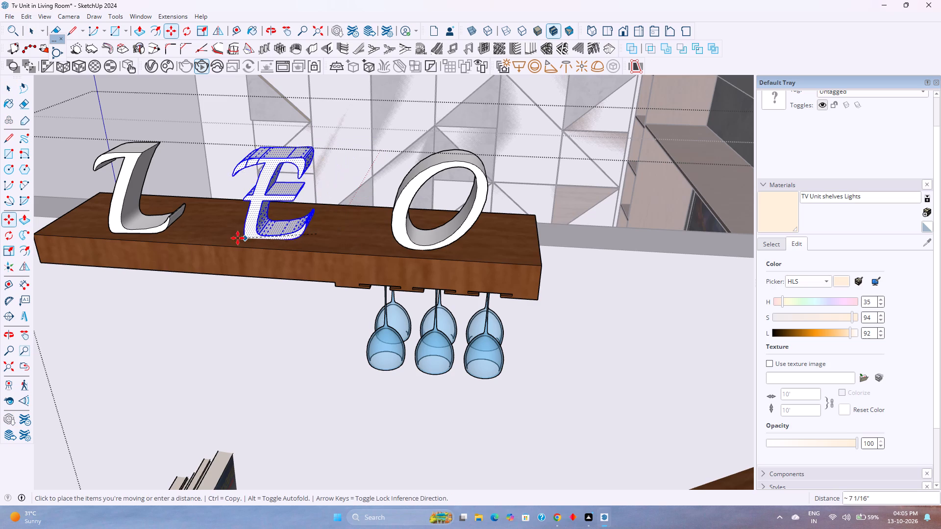
{"action": "key", "text": "Left"}
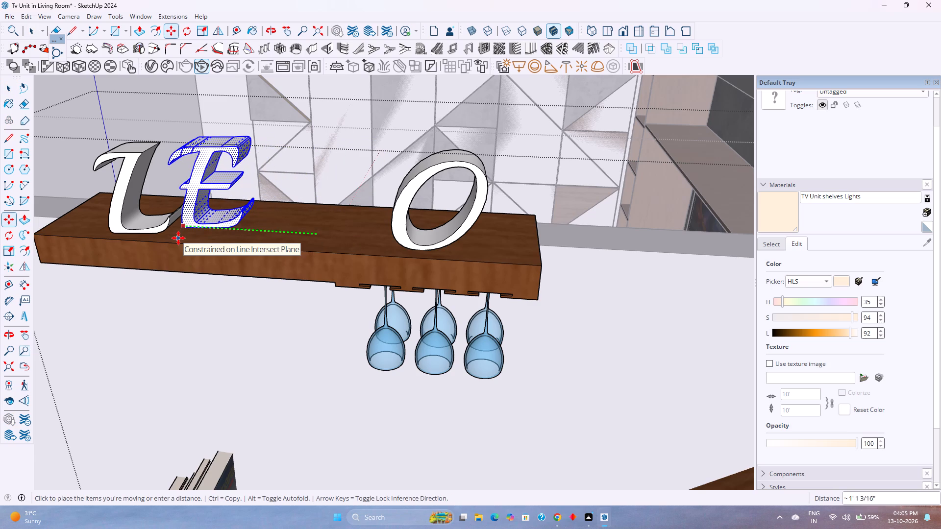
{"action": "key", "text": "Left"}
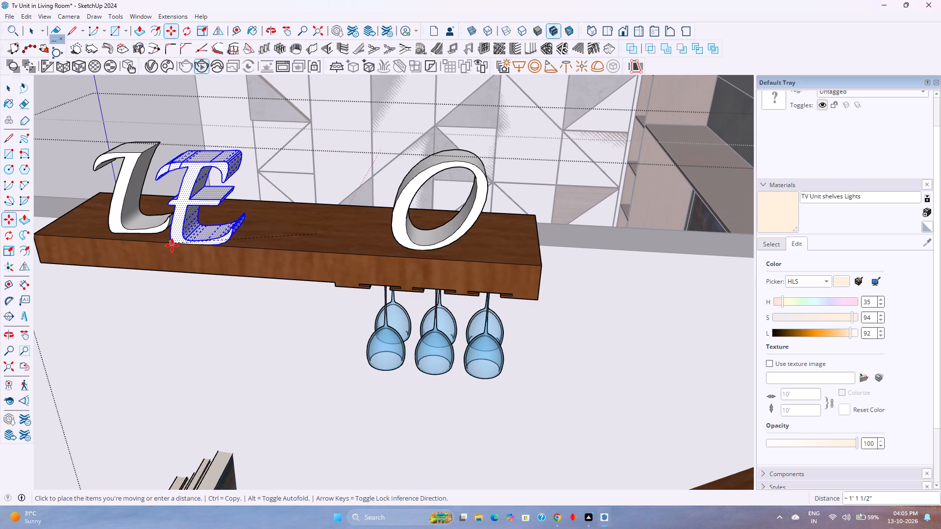
{"action": "scroll", "coordinate": [176, 230], "scroll_direction": "up", "scroll_amount": 6}
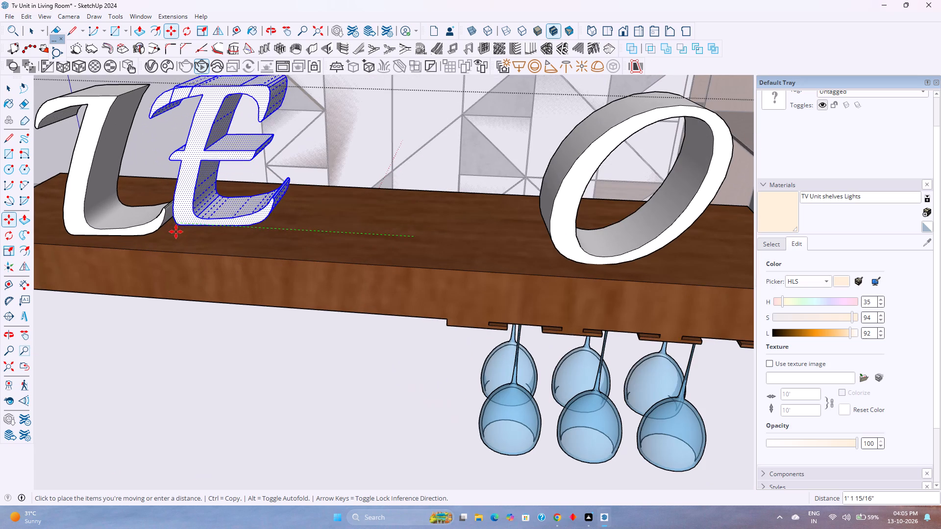
{"action": "left_click", "coordinate": [178, 238]}
{"action": "key", "text": "space"}
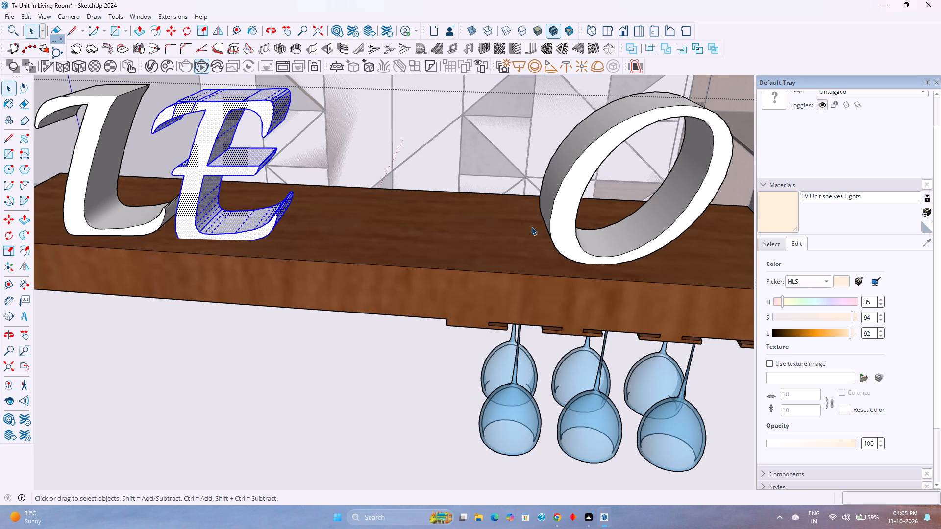
Move the letter O back about 1' 2 1/2" along the shelf to stand beside the letter E, spelling LEO.
{"action": "double_click", "coordinate": [567, 238]}
{"action": "left_click", "coordinate": [567, 238]}
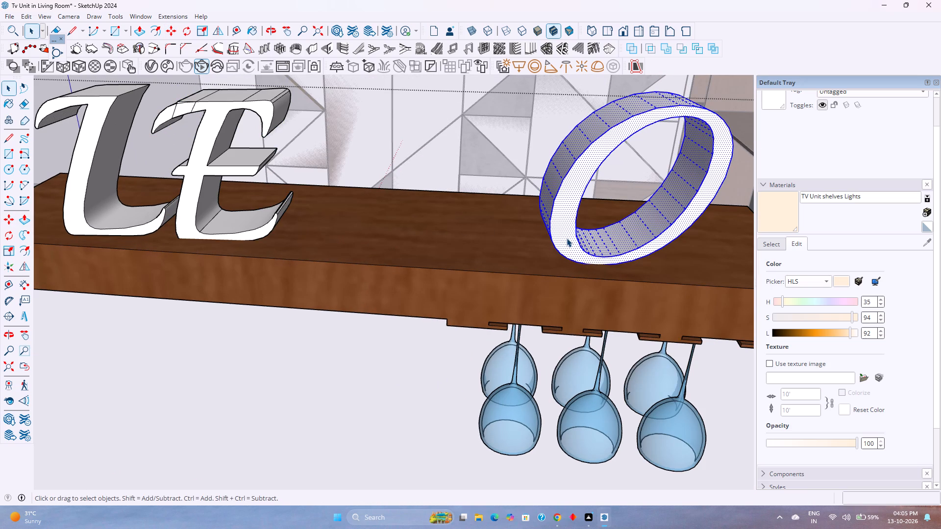
{"action": "key", "text": "m"}
{"action": "key", "text": "Return"}
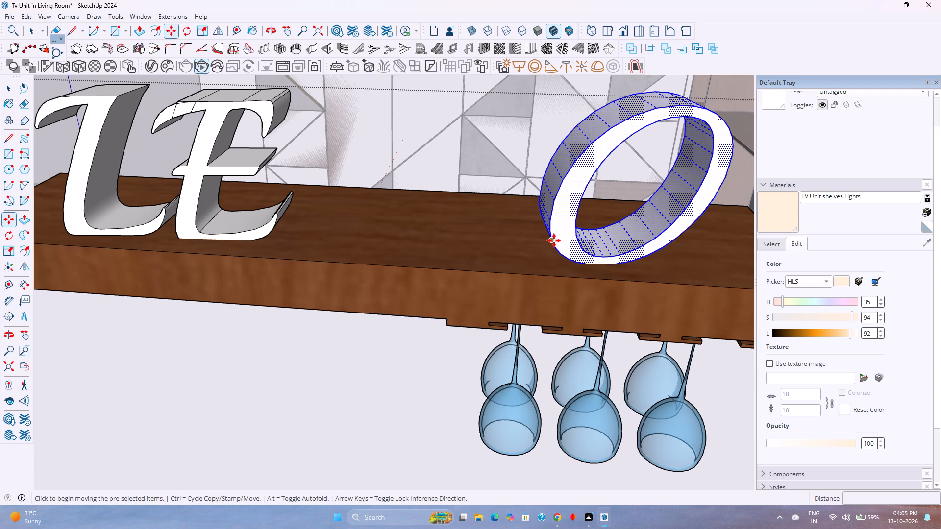
{"action": "left_click", "coordinate": [558, 255]}
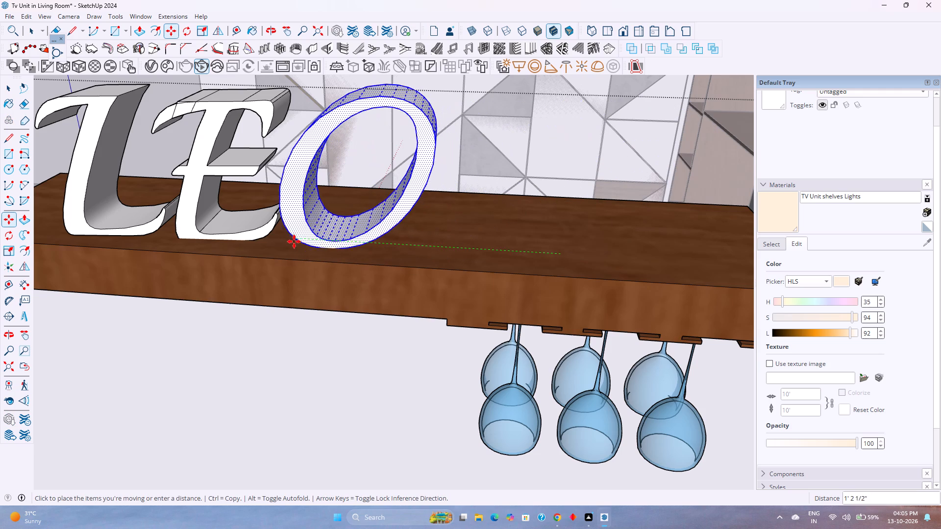
{"action": "left_click", "coordinate": [294, 238]}
{"action": "key", "text": "space"}
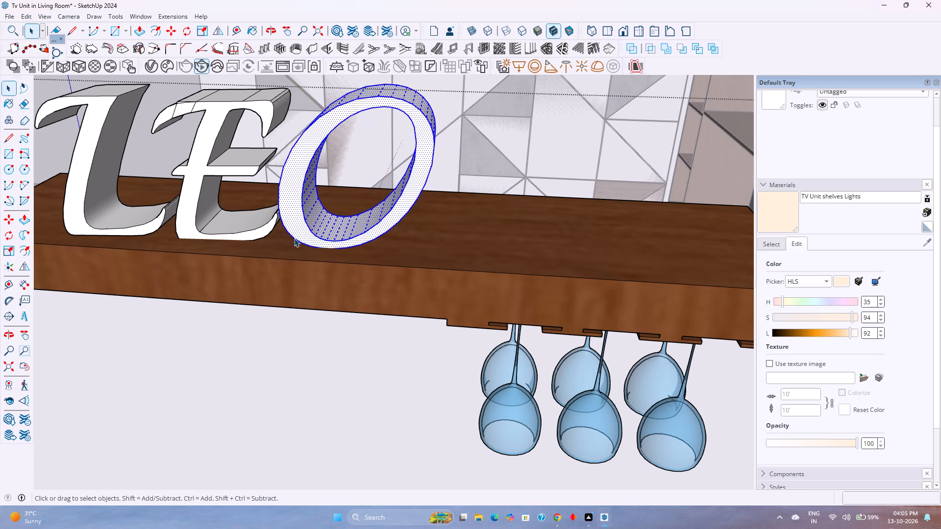
{"action": "key", "text": "Escape"}
Make a group of the letters L, E and O, and finish editing the shelf component.
{"action": "scroll", "coordinate": [294, 238], "scroll_direction": "down", "scroll_amount": 20}
{"action": "scroll", "coordinate": [294, 238], "scroll_direction": "down", "scroll_amount": 3}
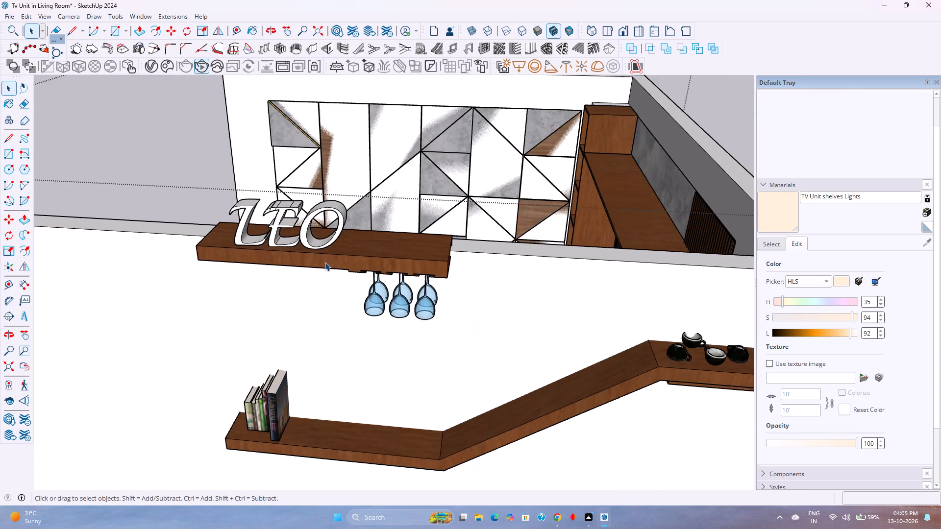
{"action": "scroll", "coordinate": [325, 262], "scroll_direction": "down", "scroll_amount": 6}
{"action": "triple_click", "coordinate": [336, 233]}
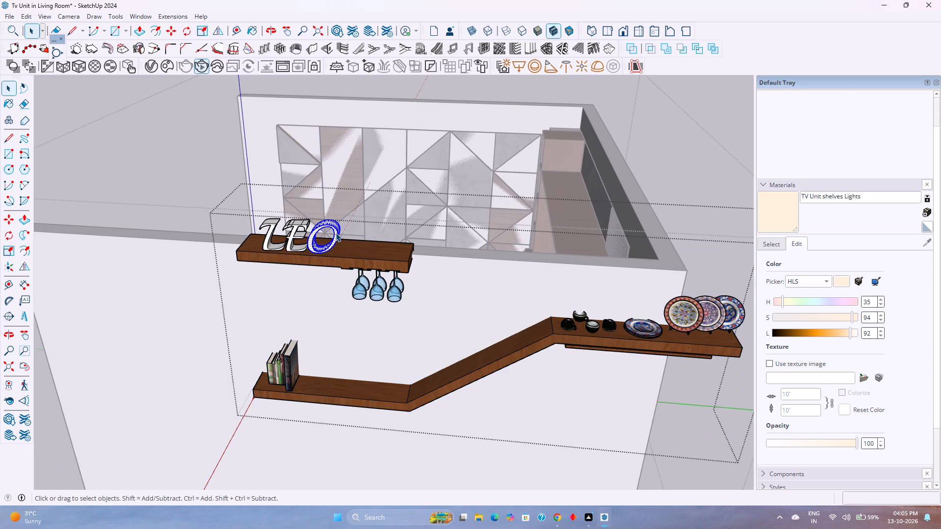
{"action": "left_click", "coordinate": [336, 233]}
{"action": "double_click", "coordinate": [294, 233], "text": "ctrl"}
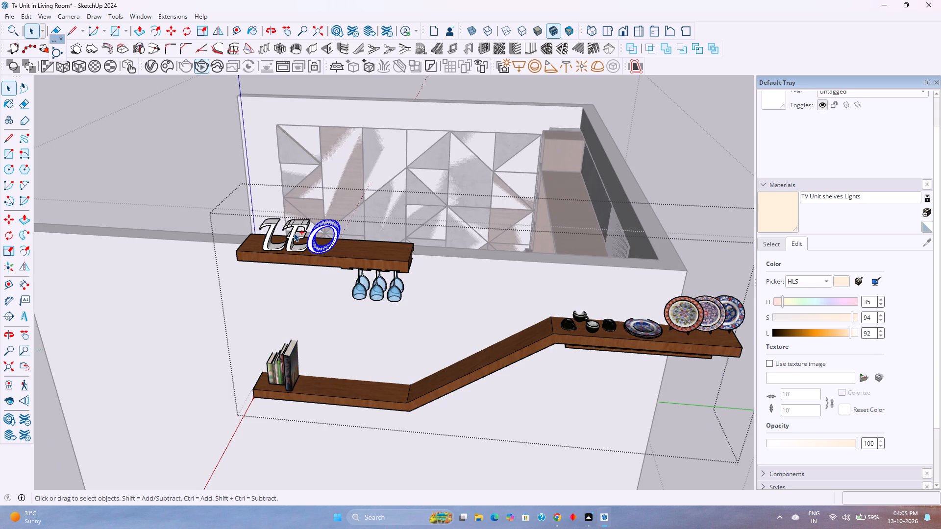
{"action": "triple_click", "coordinate": [293, 230], "text": "ctrl"}
{"action": "left_click", "coordinate": [293, 230], "text": "ctrl"}
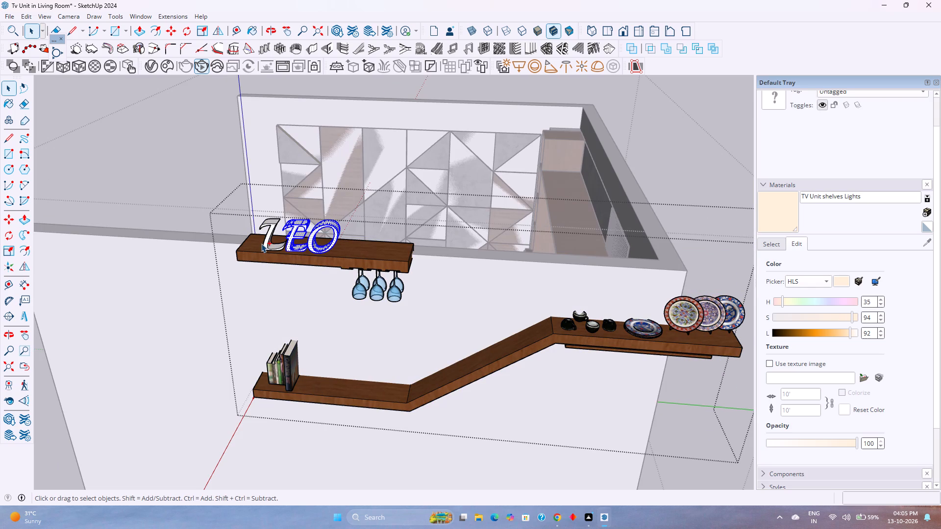
{"action": "triple_click", "coordinate": [267, 238], "text": "ctrl"}
{"action": "right_click", "coordinate": [267, 238]}
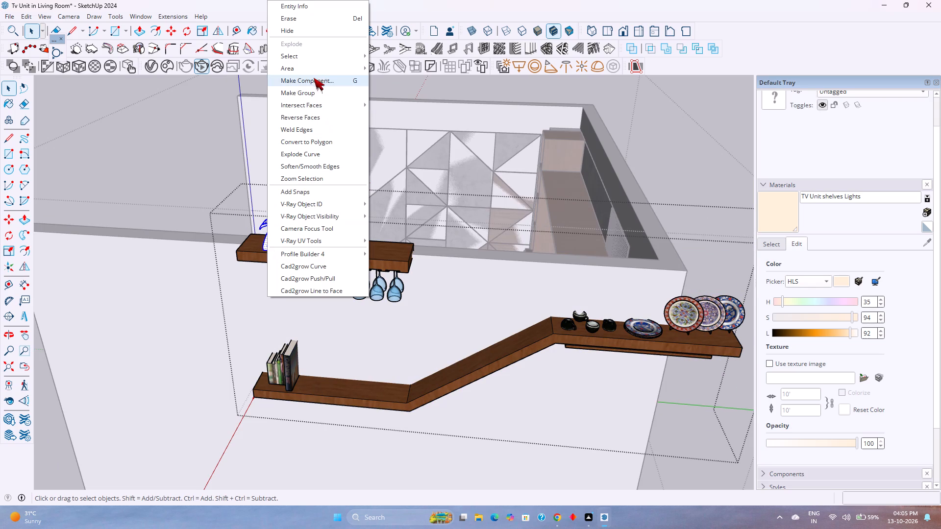
{"action": "left_click", "coordinate": [312, 93]}
{"action": "key", "text": "Escape"}
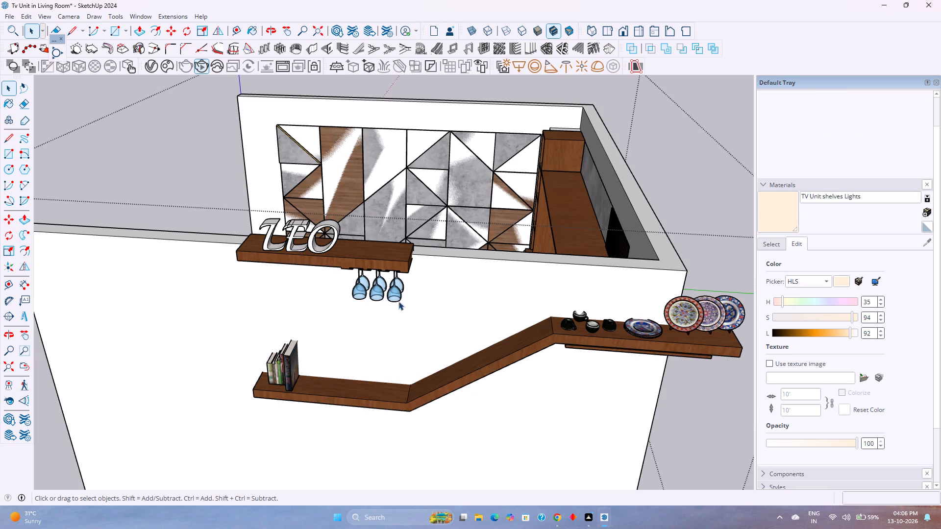
Examine the upper shelf with the LEO letters and hanging wine glasses, including its underside.
{"action": "scroll", "coordinate": [387, 354], "scroll_direction": "up", "scroll_amount": 5}
{"action": "middle_click_drag", "start_coordinate": [387, 354], "coordinate": [372, 280]}
{"action": "middle_click", "coordinate": [372, 271]}
{"action": "middle_click_drag", "start_coordinate": [376, 255], "coordinate": [389, 226]}
{"action": "scroll", "coordinate": [390, 225], "scroll_direction": "up", "scroll_amount": 4}
{"action": "middle_click_drag", "start_coordinate": [390, 225], "coordinate": [401, 180]}
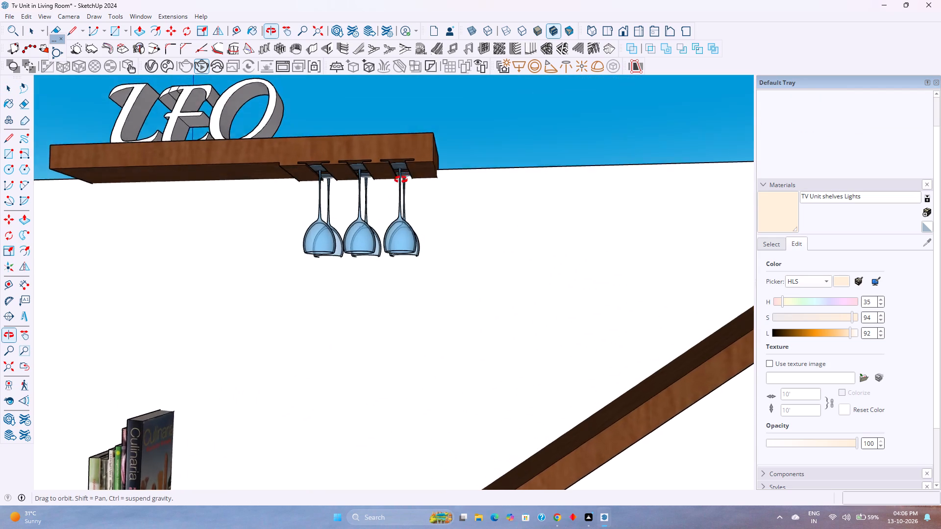
{"action": "middle_click_drag", "start_coordinate": [401, 180], "coordinate": [365, 260]}
{"action": "scroll", "coordinate": [381, 276], "scroll_direction": "down", "scroll_amount": 13}
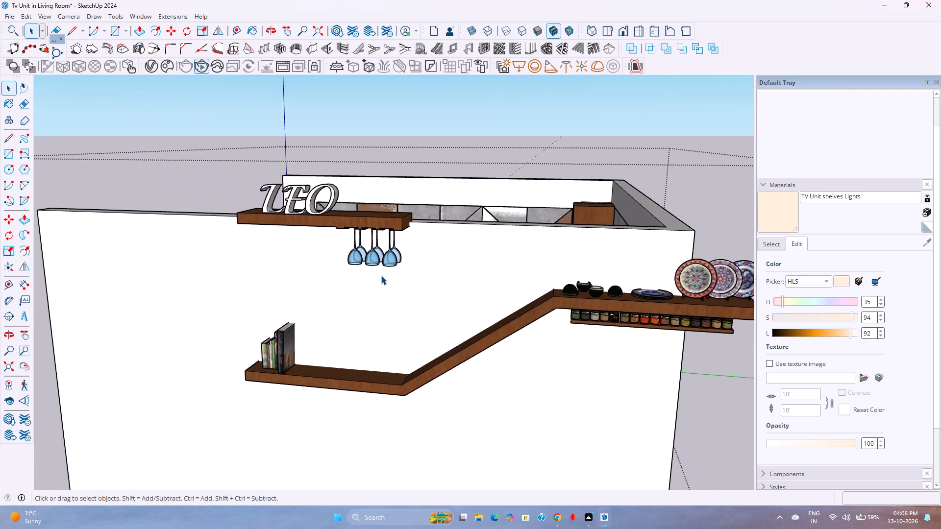
{"action": "scroll", "coordinate": [381, 276], "scroll_direction": "down", "scroll_amount": 5}
Rotate the floating shelf component 180 degrees about the vertical axis, pivoting on its upper back corner.
{"action": "left_click", "coordinate": [539, 291]}
{"action": "middle_click_drag", "start_coordinate": [519, 292], "coordinate": [551, 404]}
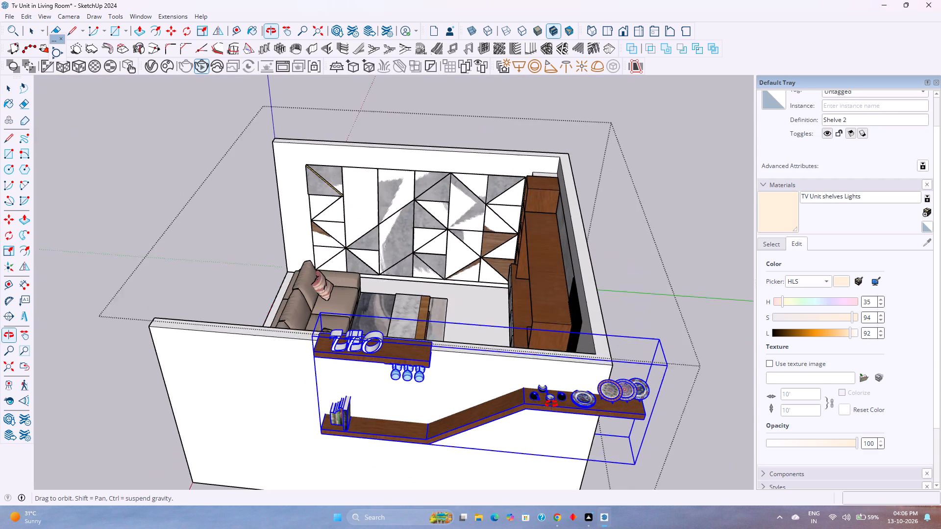
{"action": "middle_click_drag", "start_coordinate": [551, 404], "coordinate": [553, 410]}
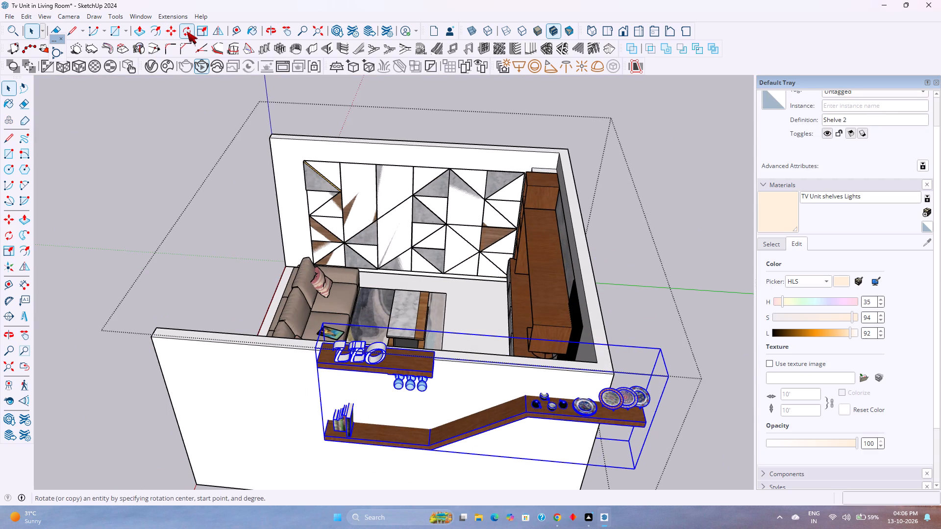
{"action": "left_click", "coordinate": [187, 31]}
{"action": "key", "text": "Up"}
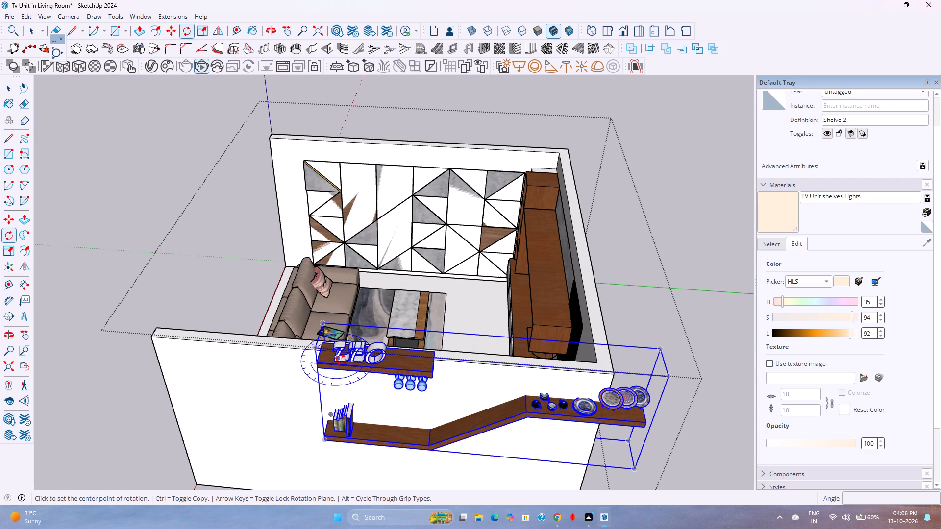
{"action": "left_click", "coordinate": [324, 323]}
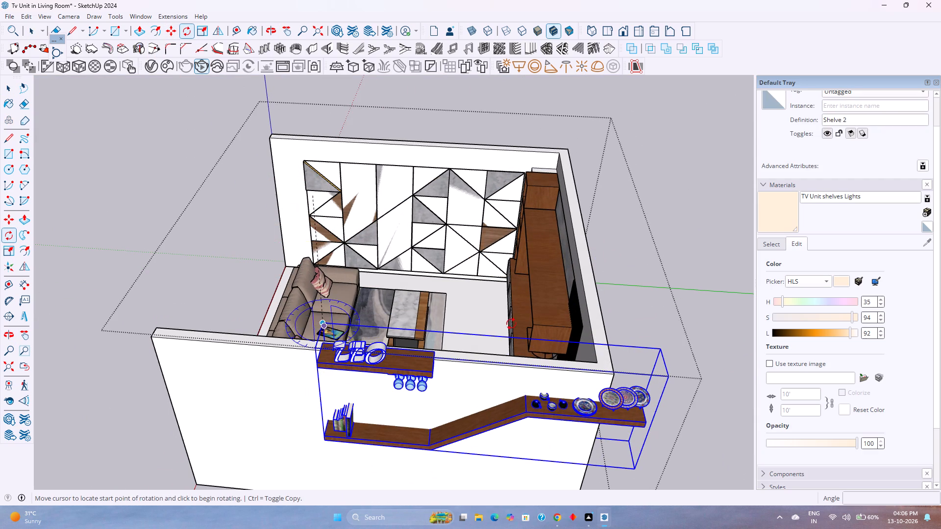
{"action": "left_click", "coordinate": [659, 351]}
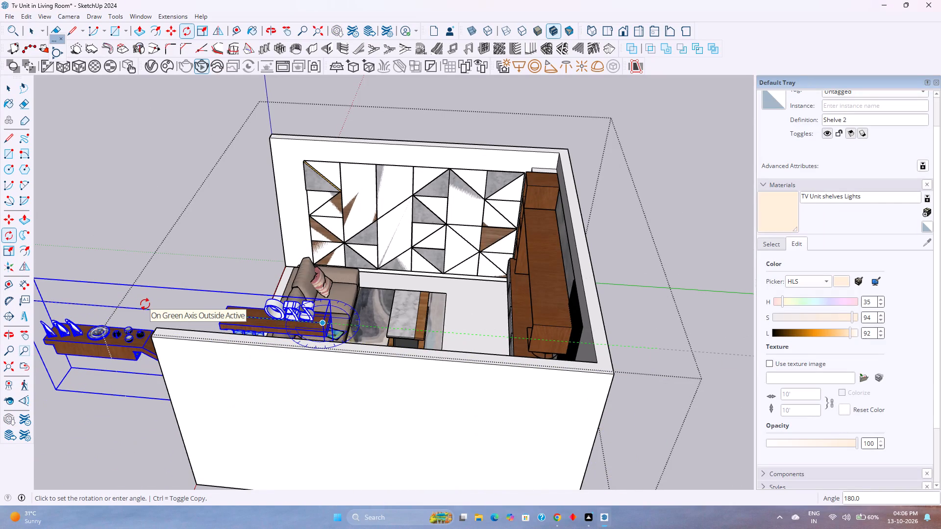
{"action": "left_click", "coordinate": [145, 304]}
Scale the floating shelf slightly shorter along its length, on the green axis.
{"action": "middle_click_drag", "start_coordinate": [153, 313], "coordinate": [600, 231]}
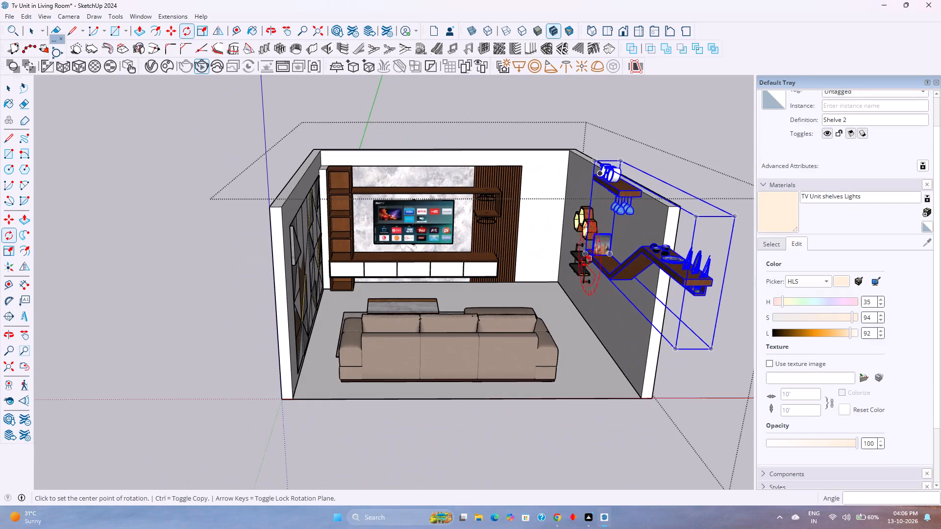
{"action": "middle_click_drag", "start_coordinate": [521, 280], "coordinate": [457, 315], "text": "shift"}
{"action": "middle_click_drag", "start_coordinate": [452, 317], "coordinate": [664, 297]}
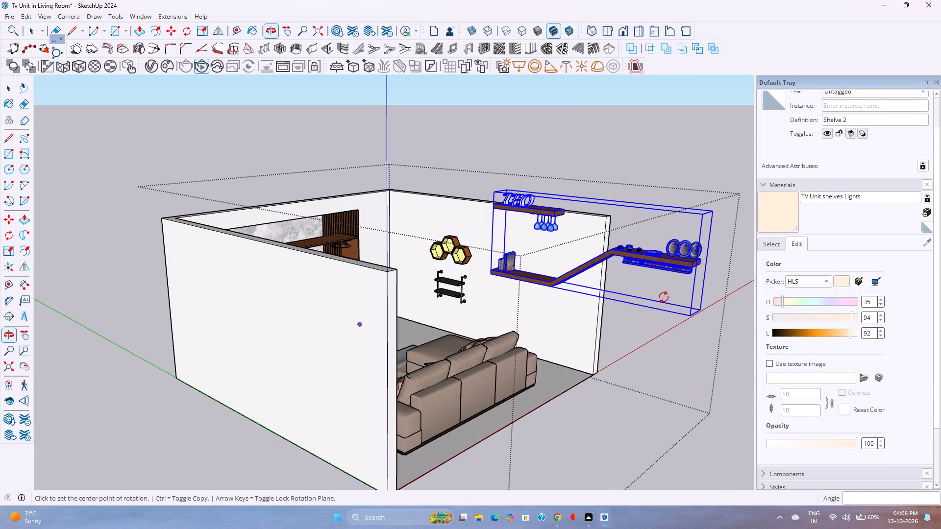
{"action": "key", "text": "s"}
{"action": "left_click", "coordinate": [702, 266]}
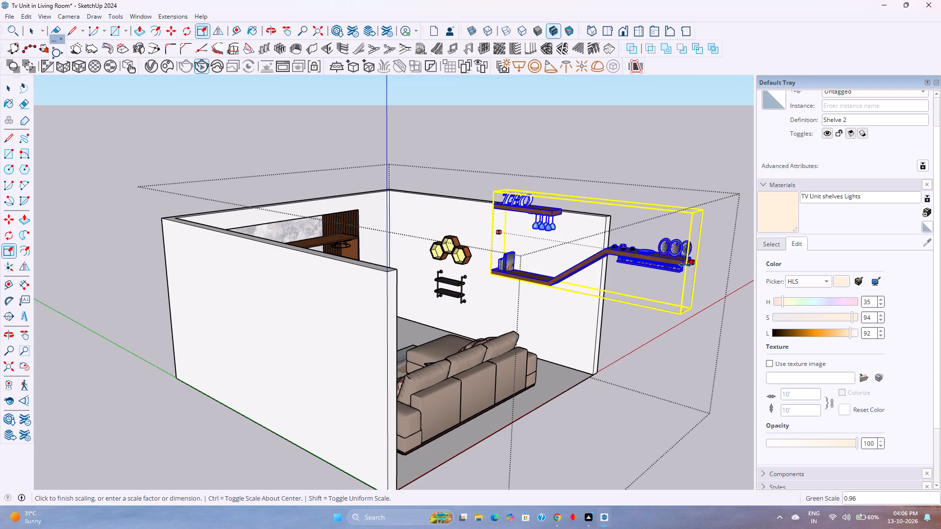
{"action": "left_click", "coordinate": [670, 264]}
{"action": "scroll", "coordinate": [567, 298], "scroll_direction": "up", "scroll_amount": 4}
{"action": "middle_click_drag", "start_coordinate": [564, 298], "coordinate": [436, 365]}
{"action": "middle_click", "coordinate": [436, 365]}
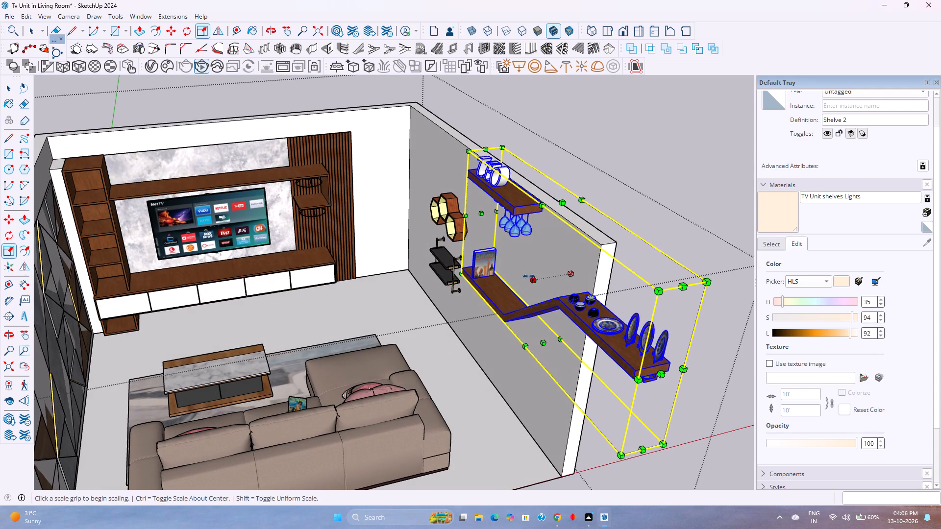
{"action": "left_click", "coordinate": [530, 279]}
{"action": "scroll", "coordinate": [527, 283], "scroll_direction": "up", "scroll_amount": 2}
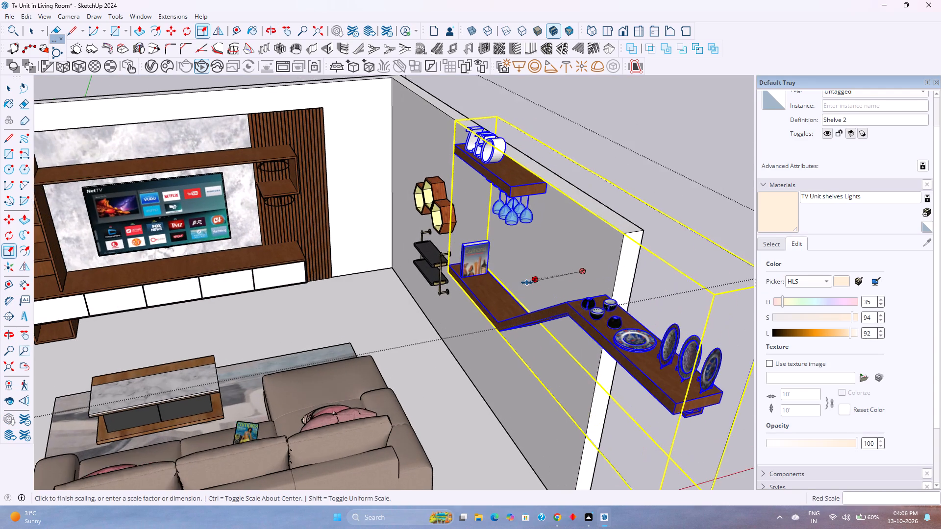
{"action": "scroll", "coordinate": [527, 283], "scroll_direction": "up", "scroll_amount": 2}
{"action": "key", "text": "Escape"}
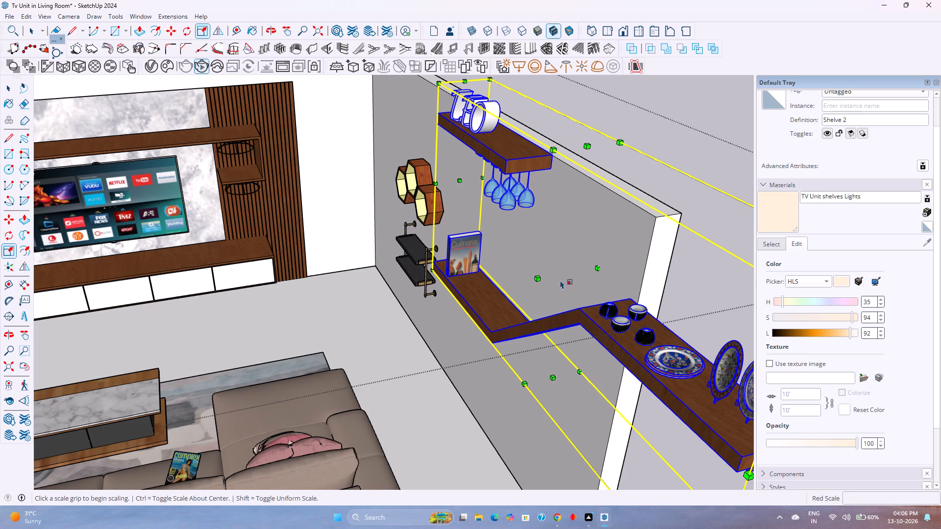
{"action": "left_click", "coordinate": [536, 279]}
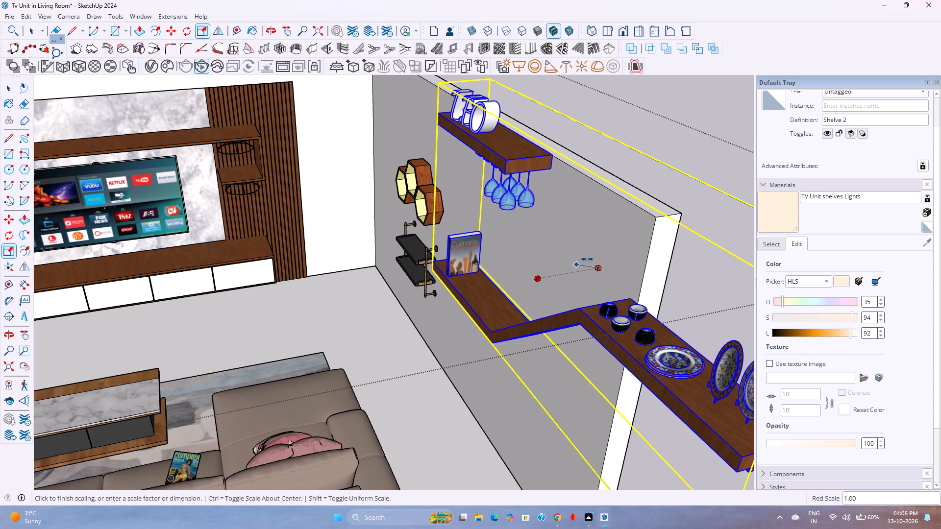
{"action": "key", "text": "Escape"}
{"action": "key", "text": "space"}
Move the floating shelf about 7' so its back sits on the inner face of the side wall.
{"action": "scroll", "coordinate": [502, 284], "scroll_direction": "down", "scroll_amount": 6}
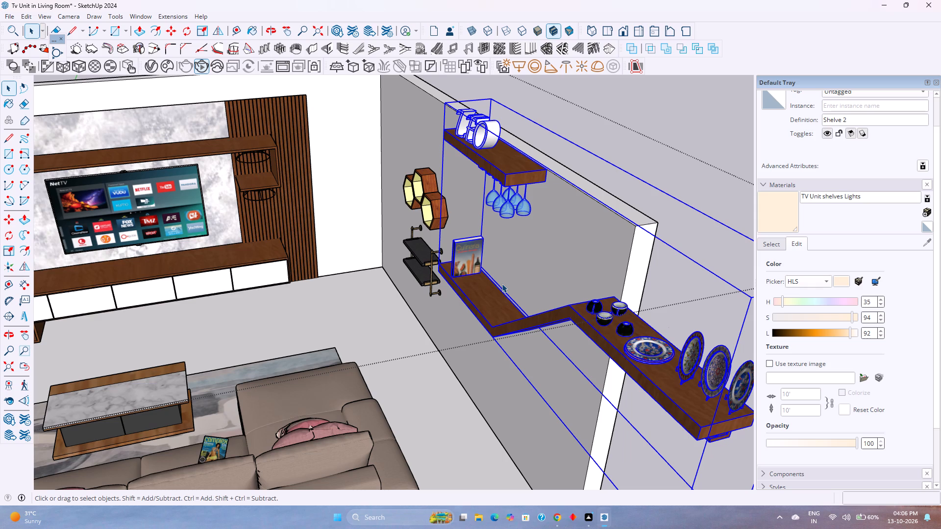
{"action": "scroll", "coordinate": [574, 376], "scroll_direction": "down", "scroll_amount": 4}
{"action": "key", "text": "m"}
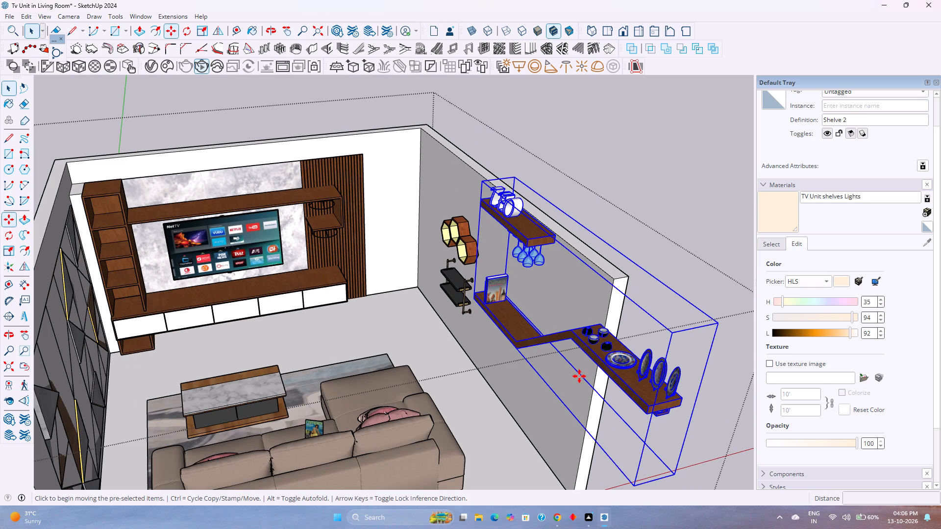
{"action": "left_click", "coordinate": [721, 325]}
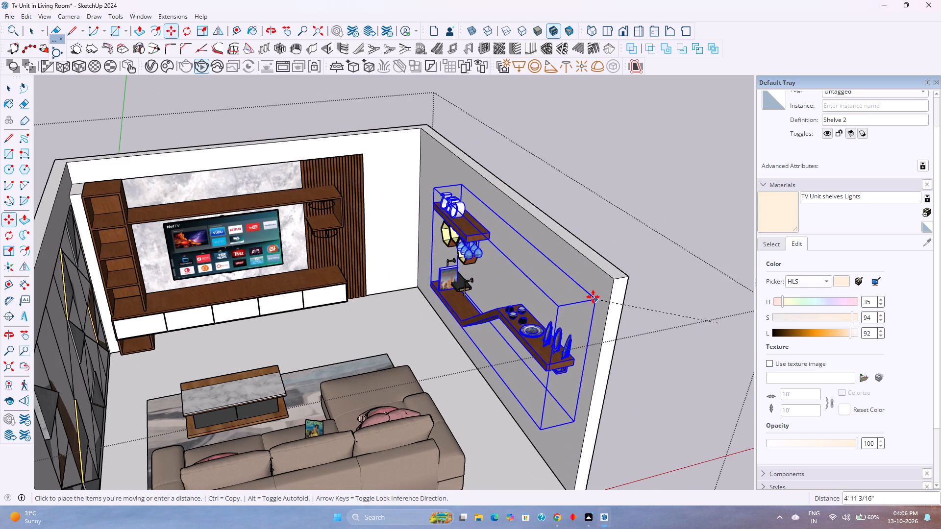
{"action": "scroll", "coordinate": [562, 296], "scroll_direction": "up", "scroll_amount": 2}
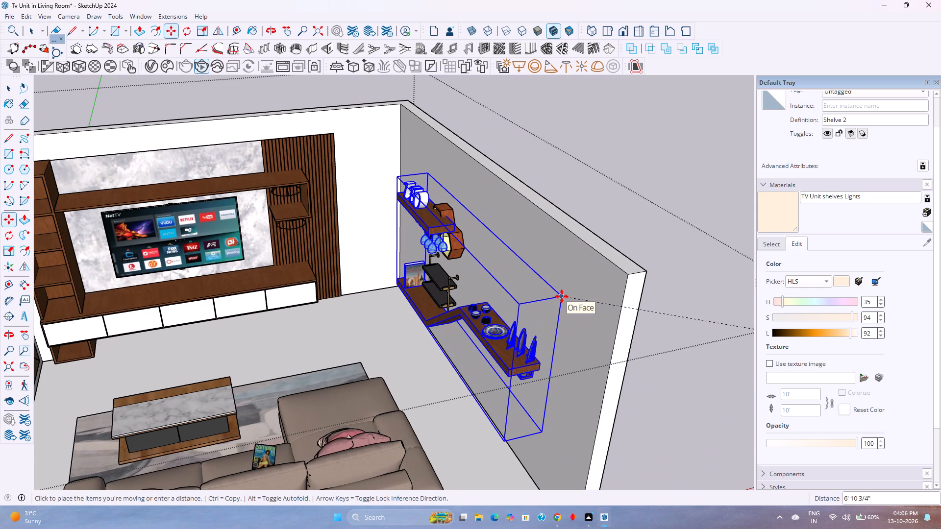
{"action": "scroll", "coordinate": [562, 296], "scroll_direction": "up", "scroll_amount": 1}
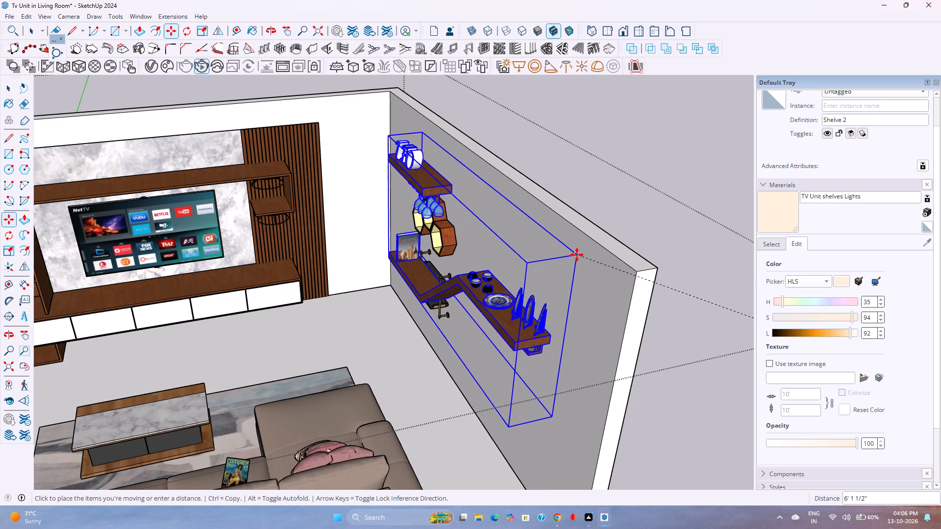
{"action": "scroll", "coordinate": [529, 289], "scroll_direction": "up", "scroll_amount": 1}
{"action": "middle_click_drag", "start_coordinate": [529, 289], "coordinate": [623, 220]}
{"action": "middle_click", "coordinate": [623, 220]}
{"action": "middle_click", "coordinate": [623, 220]}
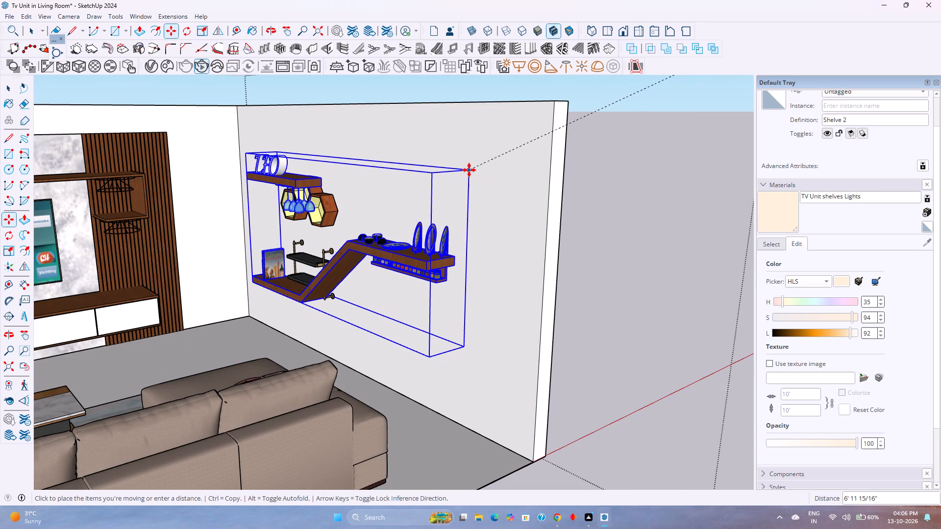
{"action": "left_click", "coordinate": [469, 170]}
{"action": "key", "text": "space"}
Delete the small black two-tier wall shelf overlapping the floating shelf.
{"action": "left_click", "coordinate": [300, 260]}
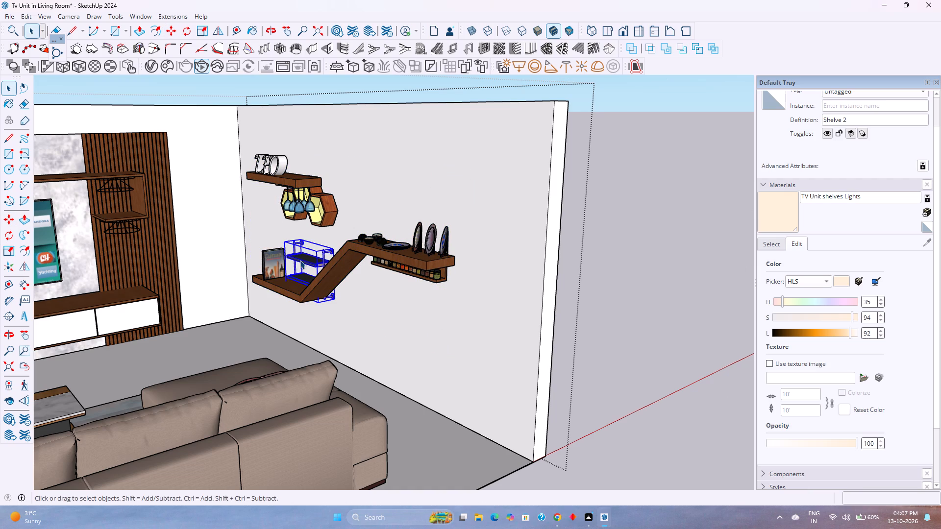
{"action": "key", "text": "Delete"}
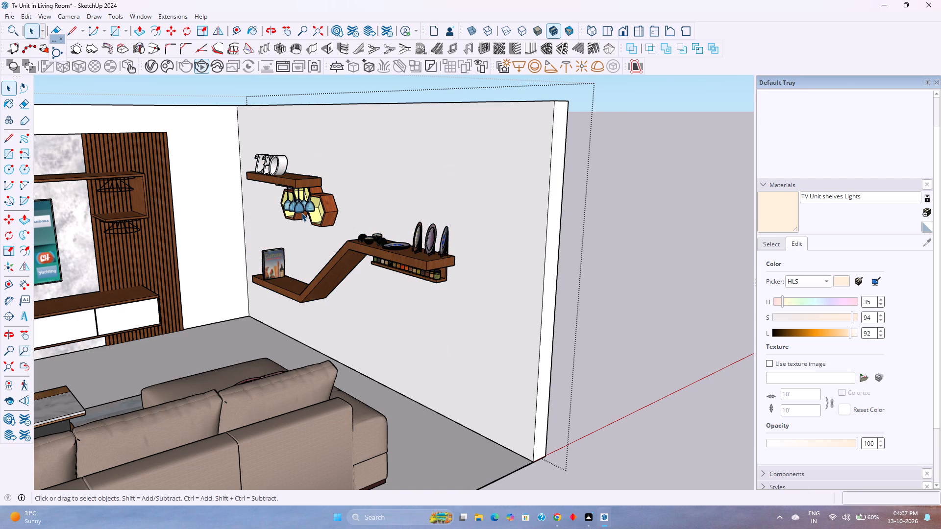
Move the hexagonal wall shelves about 3' 6" along the side wall, clear of the hanging glasses and above the plate shelf.
{"action": "middle_click_drag", "start_coordinate": [291, 248], "coordinate": [357, 219]}
{"action": "scroll", "coordinate": [311, 215], "scroll_direction": "up", "scroll_amount": 6}
{"action": "middle_click_drag", "start_coordinate": [311, 214], "coordinate": [321, 264], "text": "shift"}
{"action": "middle_click_drag", "start_coordinate": [318, 269], "coordinate": [371, 248]}
{"action": "middle_click", "coordinate": [371, 248]}
{"action": "left_click", "coordinate": [425, 256]}
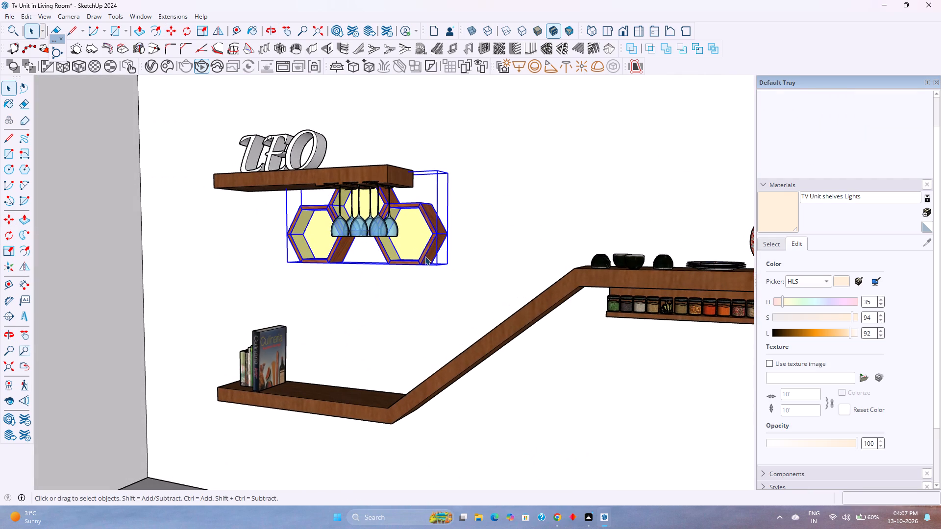
{"action": "key", "text": "m"}
{"action": "left_click", "coordinate": [292, 264]}
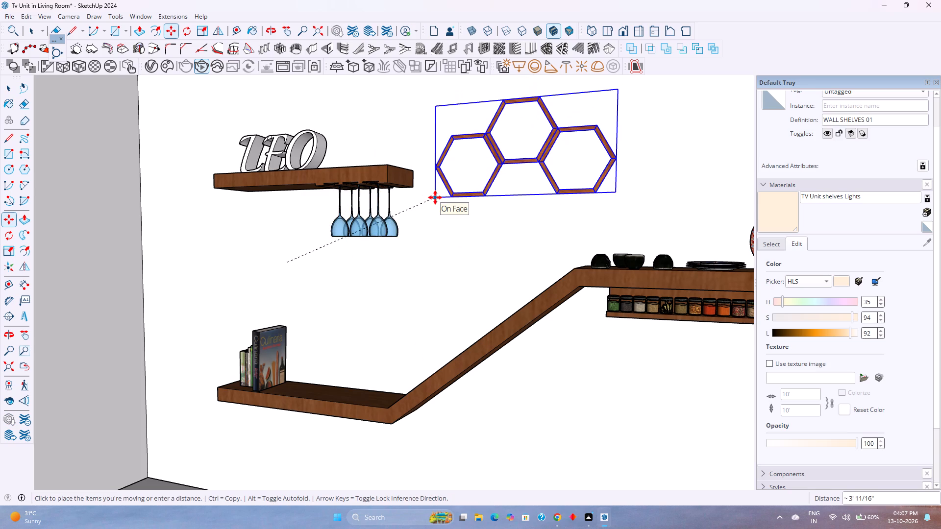
{"action": "key", "text": "Escape"}
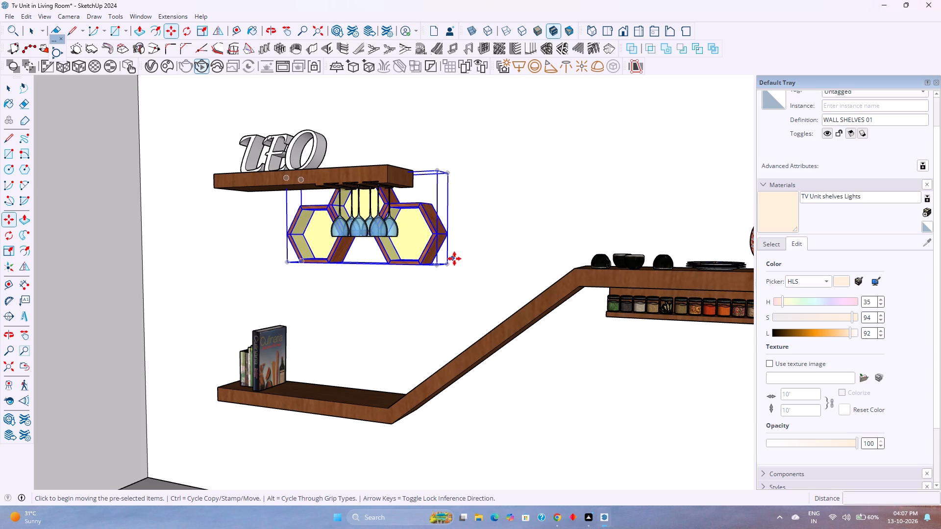
{"action": "left_click", "coordinate": [449, 265]}
{"action": "middle_click_drag", "start_coordinate": [593, 158], "coordinate": [518, 264], "text": "shift"}
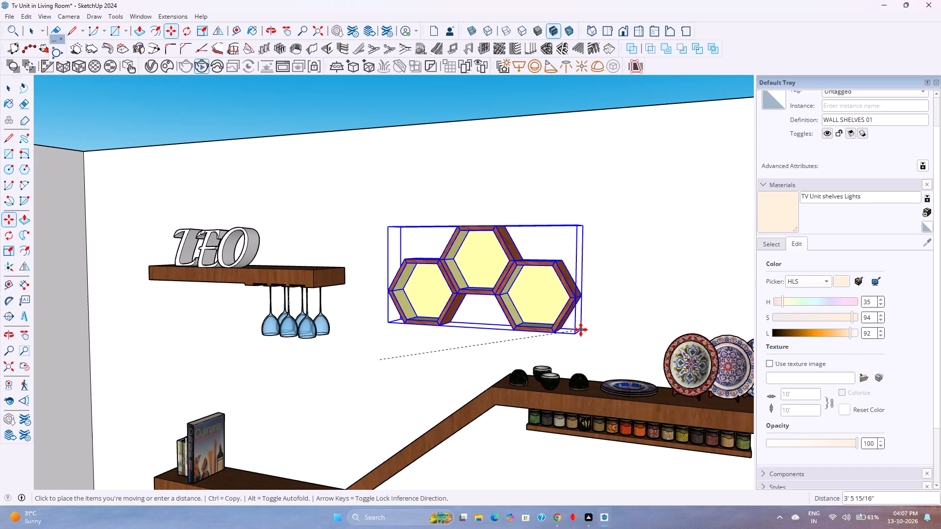
{"action": "left_click", "coordinate": [581, 330]}
{"action": "key", "text": "space"}
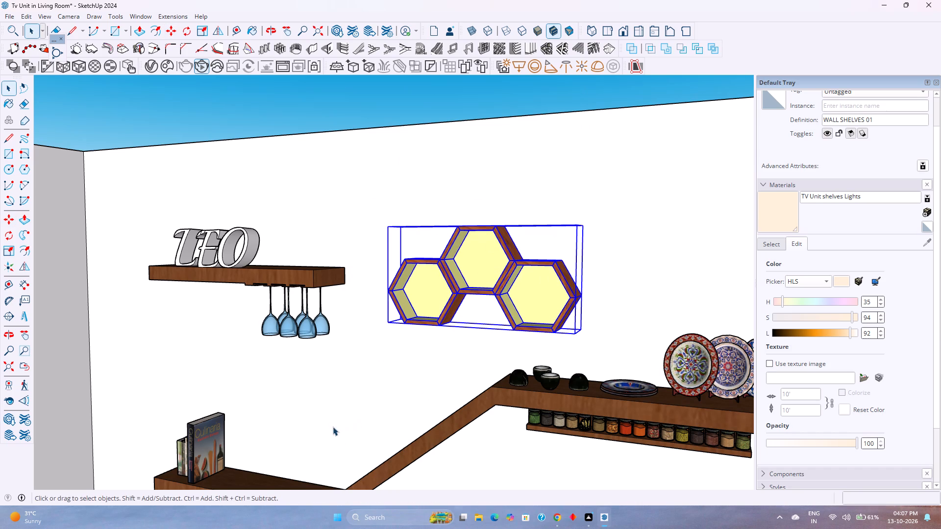
Move the floating shelf down the side wall by about 4 1/2".
{"action": "left_click", "coordinate": [400, 460]}
{"action": "middle_click_drag", "start_coordinate": [397, 435], "coordinate": [353, 398], "text": "shift"}
{"action": "middle_click", "coordinate": [353, 398], "text": "shift"}
{"action": "scroll", "coordinate": [347, 391], "scroll_direction": "down", "scroll_amount": 4}
{"action": "middle_click_drag", "start_coordinate": [351, 394], "coordinate": [332, 339], "text": "shift"}
{"action": "middle_click", "coordinate": [332, 339], "text": "shift"}
{"action": "scroll", "coordinate": [332, 337], "scroll_direction": "down", "scroll_amount": 1}
{"action": "middle_click_drag", "start_coordinate": [394, 352], "coordinate": [287, 343]}
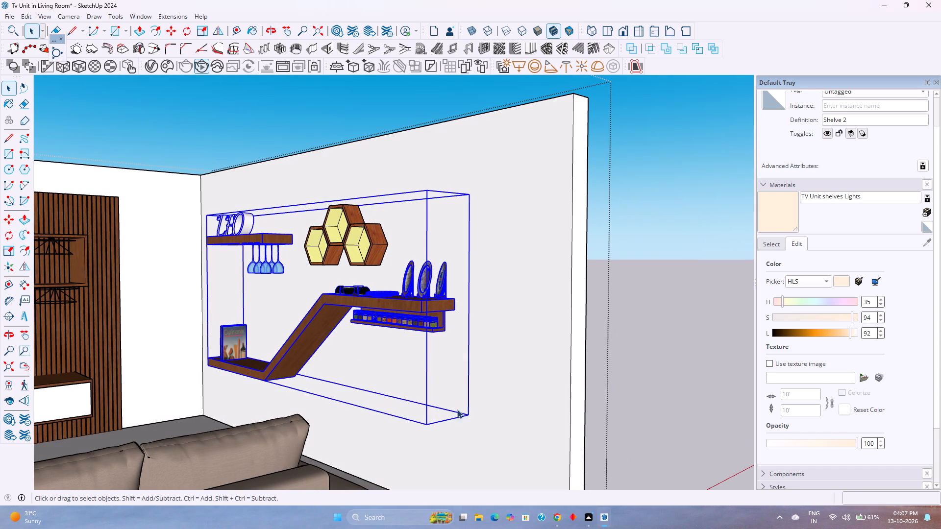
{"action": "key", "text": "m"}
{"action": "left_click", "coordinate": [470, 418]}
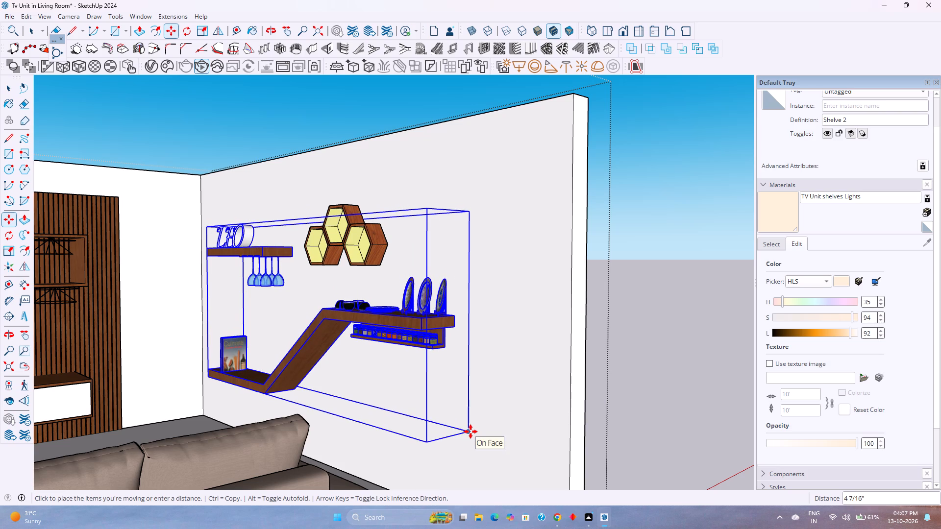
{"action": "left_click", "coordinate": [470, 432]}
{"action": "key", "text": "Escape"}
{"action": "key", "text": "space"}
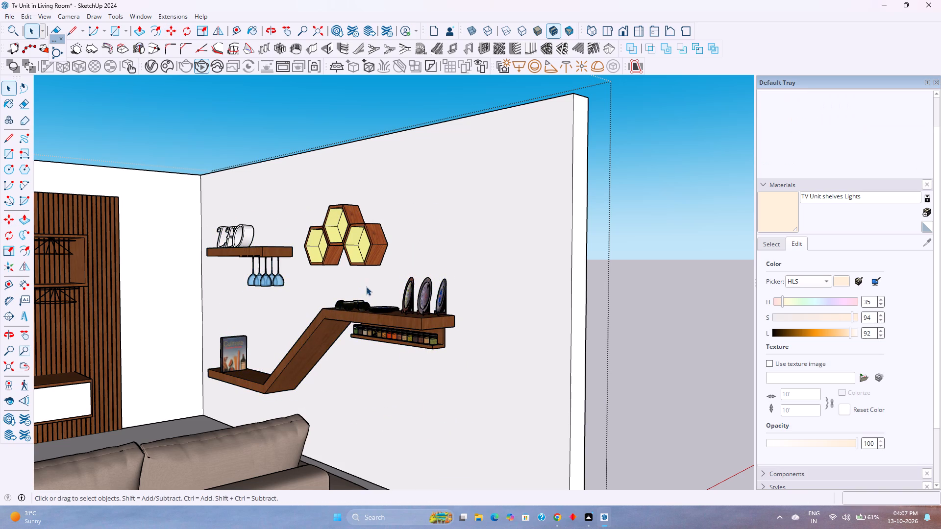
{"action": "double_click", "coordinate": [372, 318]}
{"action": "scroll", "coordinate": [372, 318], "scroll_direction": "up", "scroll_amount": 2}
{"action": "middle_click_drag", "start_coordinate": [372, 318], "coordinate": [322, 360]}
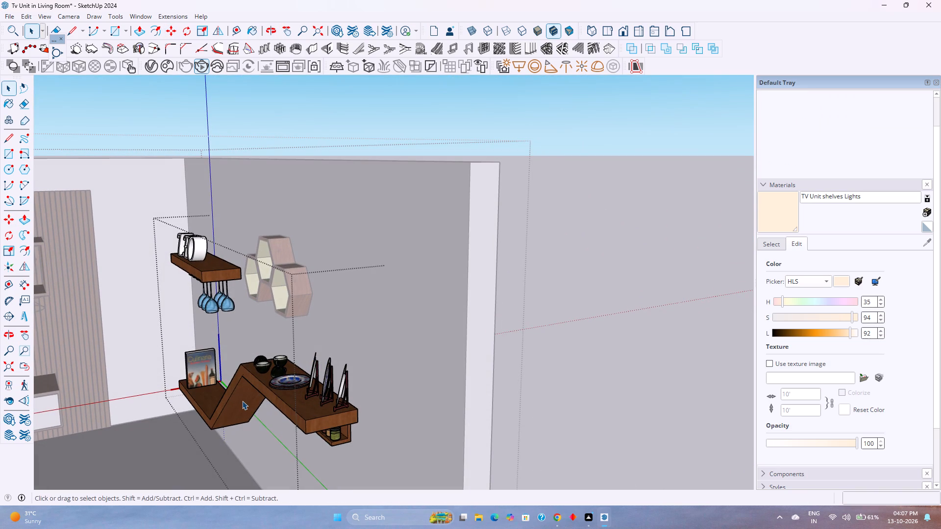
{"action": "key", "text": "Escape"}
Scale the floating shelf to 0.90 along the red axis to reduce its depth from the side wall.
{"action": "left_click", "coordinate": [256, 396]}
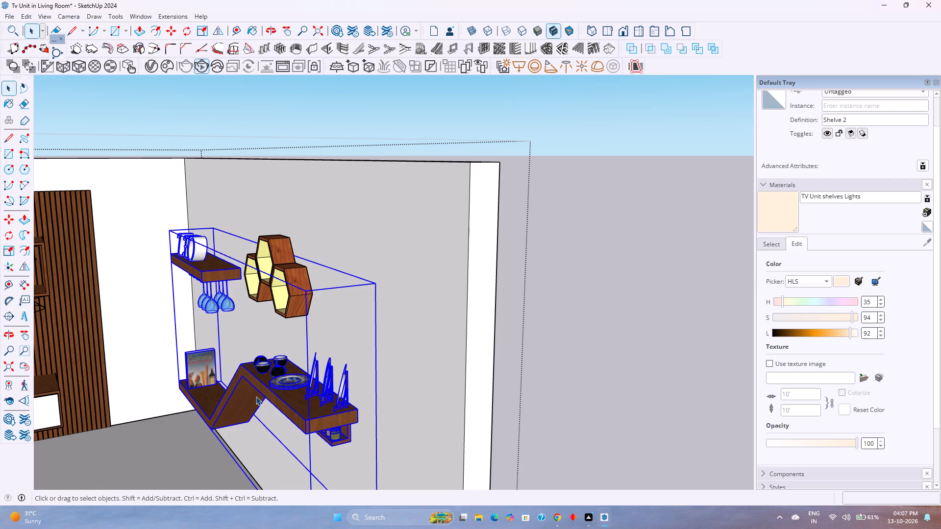
{"action": "key", "text": "s"}
{"action": "left_click", "coordinate": [224, 354]}
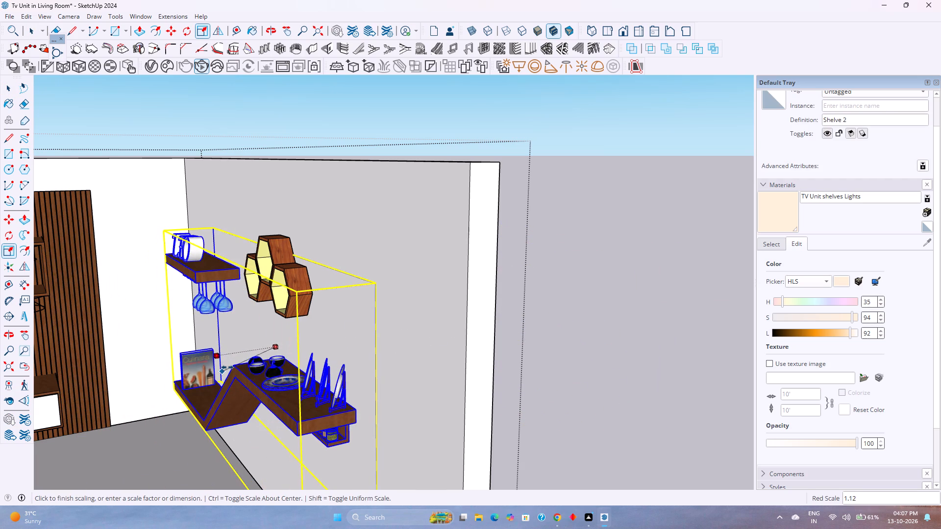
{"action": "scroll", "coordinate": [227, 367], "scroll_direction": "up", "scroll_amount": 8}
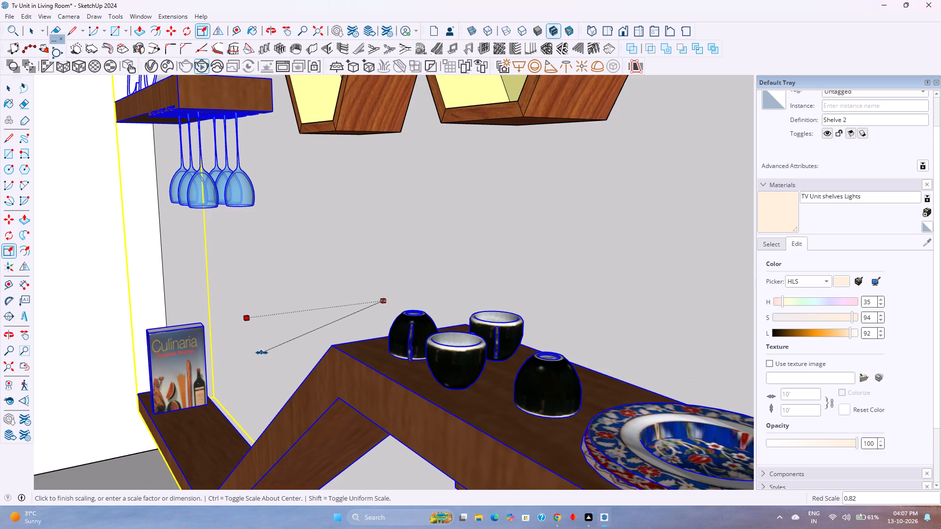
{"action": "key", "text": "0"}
{"action": "type", "text": ".99"}
{"action": "key", "text": "BackSpace"}
{"action": "key", "text": "0"}
{"action": "key", "text": "Return"}
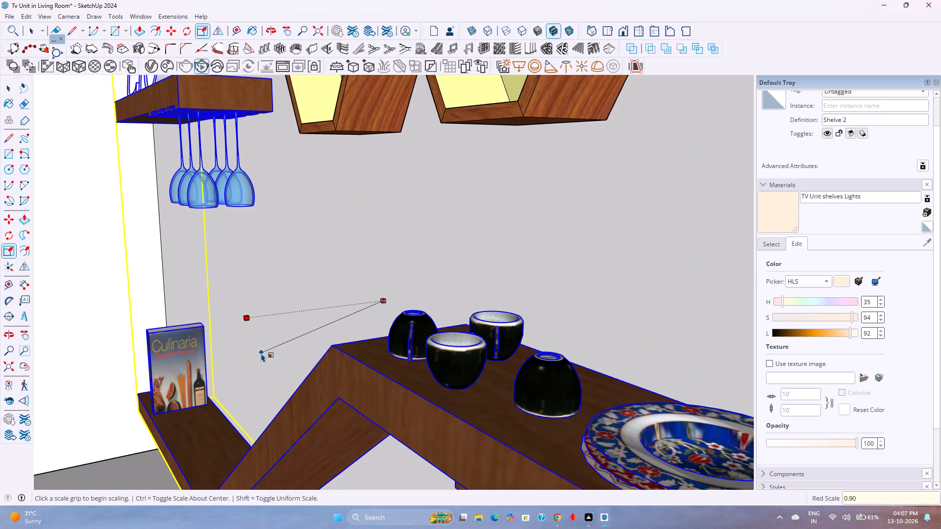
{"action": "key", "text": "space"}
{"action": "key", "text": "Escape"}
Rotate the hexagonal wall shelves 60 degrees in the plane of the side wall, about their lower corner nearest the plates.
{"action": "scroll", "coordinate": [260, 354], "scroll_direction": "down", "scroll_amount": 4}
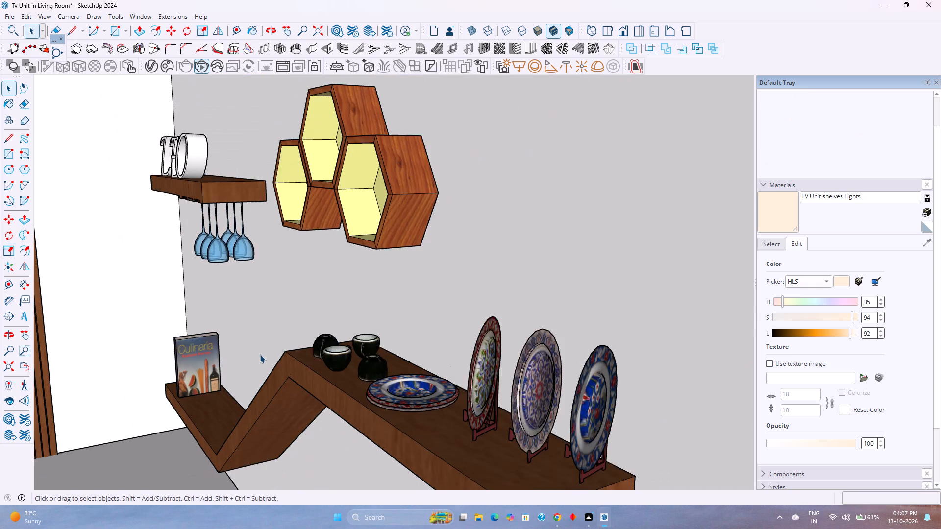
{"action": "scroll", "coordinate": [260, 354], "scroll_direction": "down", "scroll_amount": 1}
{"action": "middle_click_drag", "start_coordinate": [260, 354], "coordinate": [286, 424]}
{"action": "middle_click", "coordinate": [268, 395]}
{"action": "scroll", "coordinate": [273, 372], "scroll_direction": "down", "scroll_amount": 4}
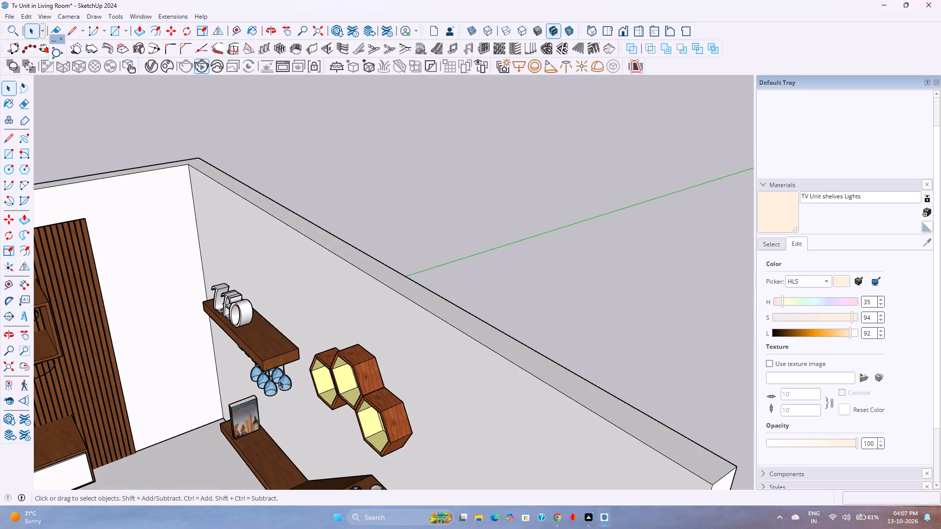
{"action": "scroll", "coordinate": [279, 380], "scroll_direction": "down", "scroll_amount": 2}
{"action": "middle_click_drag", "start_coordinate": [282, 389], "coordinate": [413, 284]}
{"action": "middle_click", "coordinate": [414, 284]}
{"action": "scroll", "coordinate": [380, 393], "scroll_direction": "up", "scroll_amount": 2}
{"action": "middle_click_drag", "start_coordinate": [380, 393], "coordinate": [415, 351]}
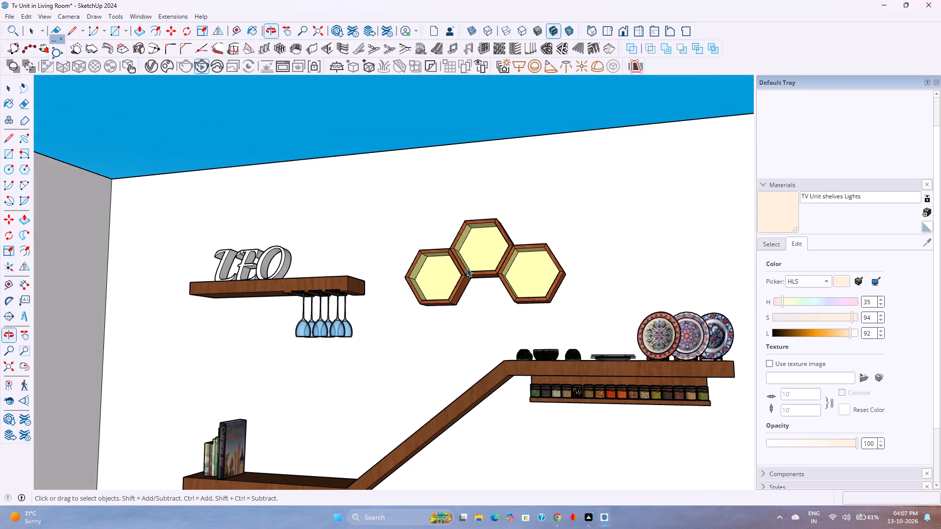
{"action": "left_click", "coordinate": [462, 261]}
{"action": "double_click", "coordinate": [461, 263]}
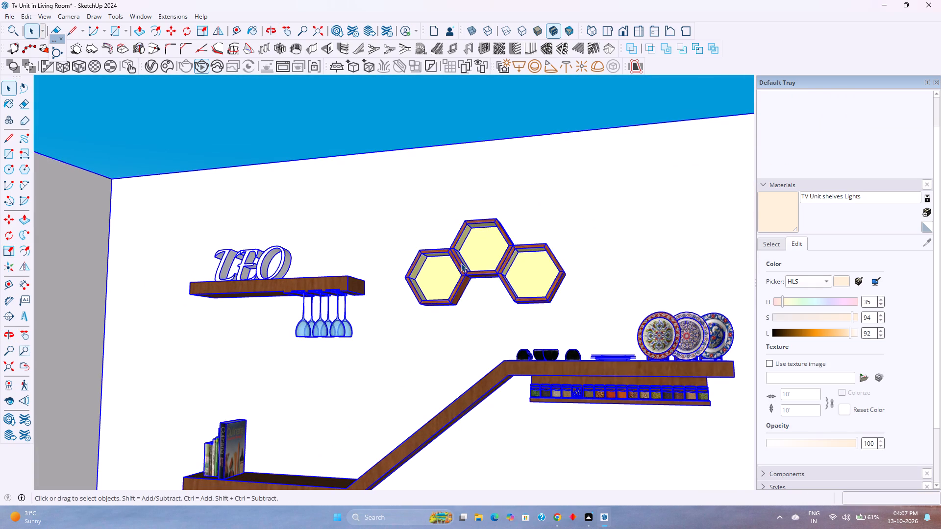
{"action": "left_click", "coordinate": [461, 279]}
{"action": "middle_click_drag", "start_coordinate": [461, 279], "coordinate": [501, 345]}
{"action": "middle_click", "coordinate": [501, 345]}
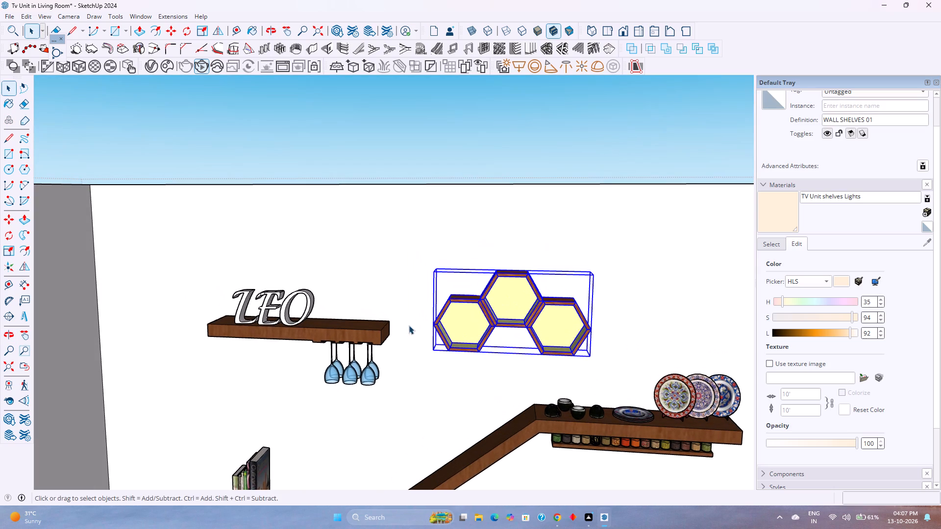
{"action": "middle_click_drag", "start_coordinate": [422, 405], "coordinate": [397, 328]}
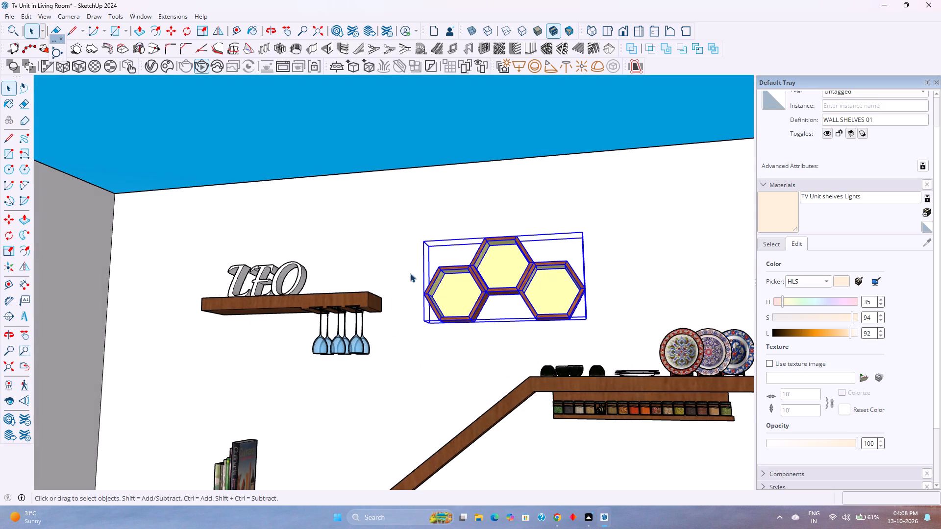
{"action": "left_click", "coordinate": [184, 27]}
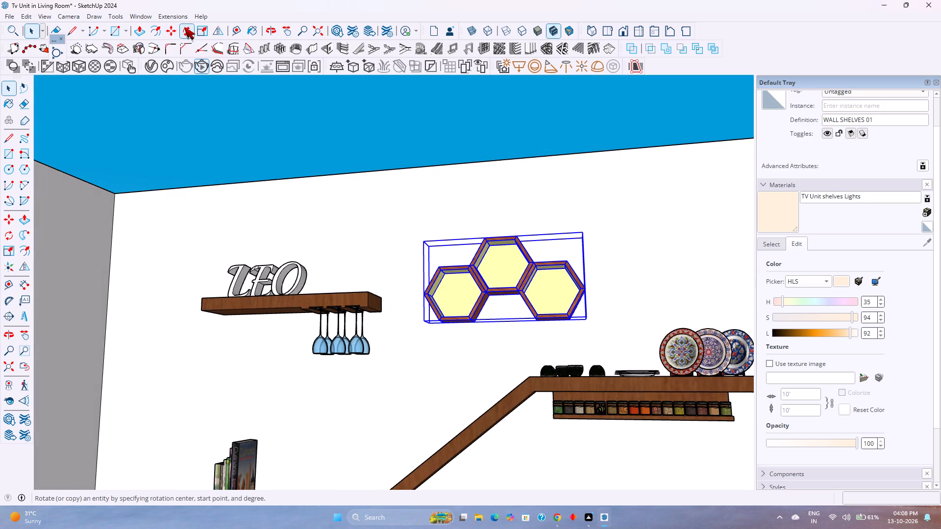
{"action": "left_click", "coordinate": [585, 318]}
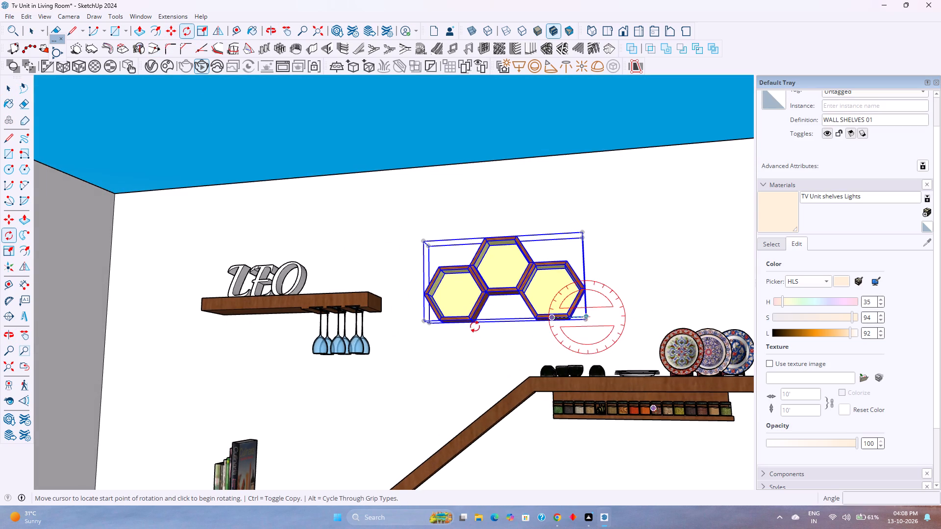
{"action": "left_click", "coordinate": [424, 324]}
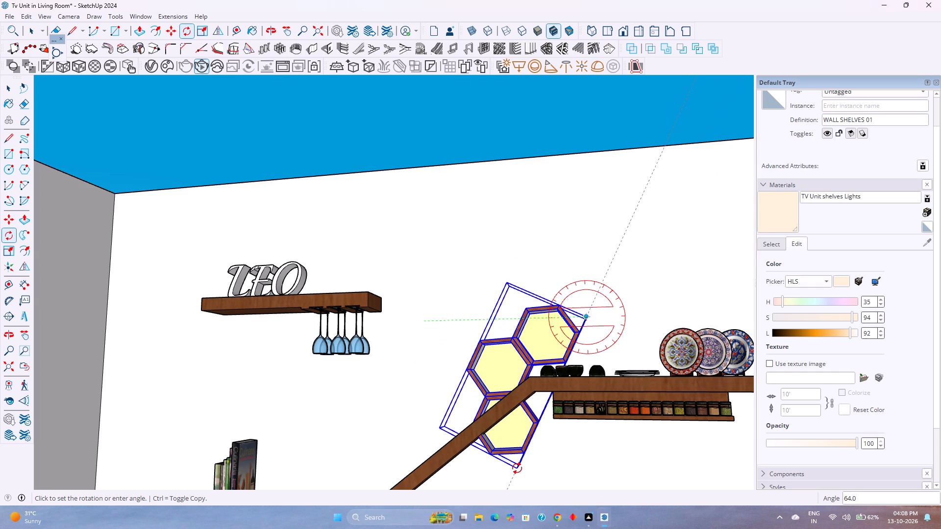
{"action": "type", "text": "60"}
{"action": "key", "text": "Return"}
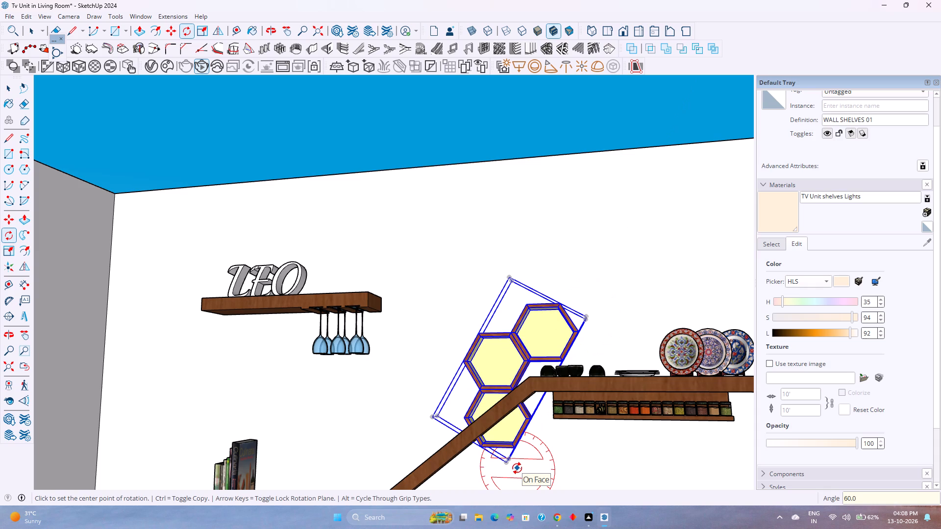
Move the rotated hexagonal shelves about 1' 8" up and toward the hanging glasses, clear of the slanted shelf.
{"action": "scroll", "coordinate": [479, 383], "scroll_direction": "up", "scroll_amount": 1}
{"action": "middle_click_drag", "start_coordinate": [481, 383], "coordinate": [552, 386]}
{"action": "middle_click", "coordinate": [552, 386]}
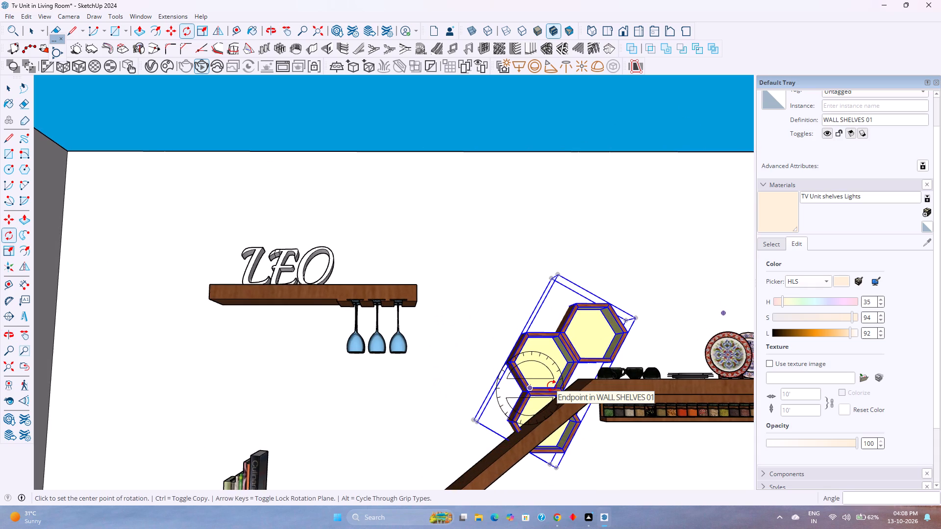
{"action": "key", "text": "m"}
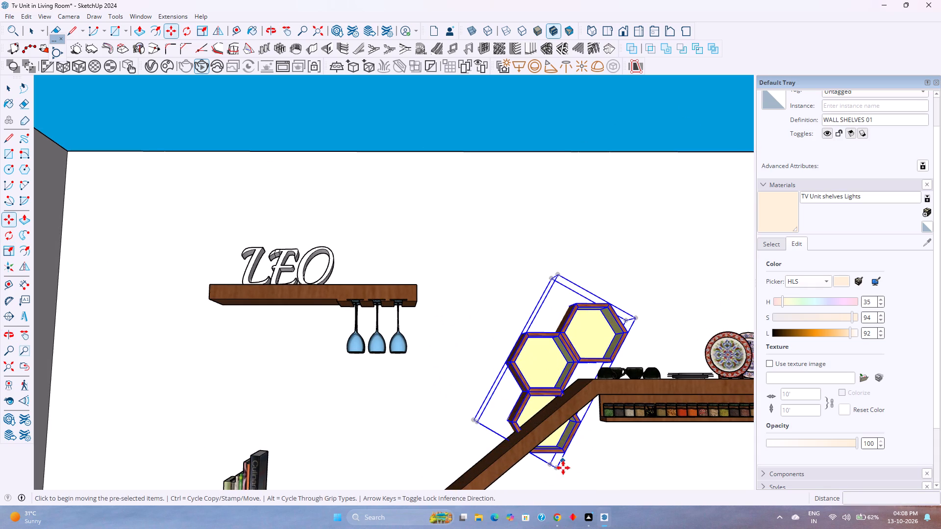
{"action": "left_click", "coordinate": [549, 465]}
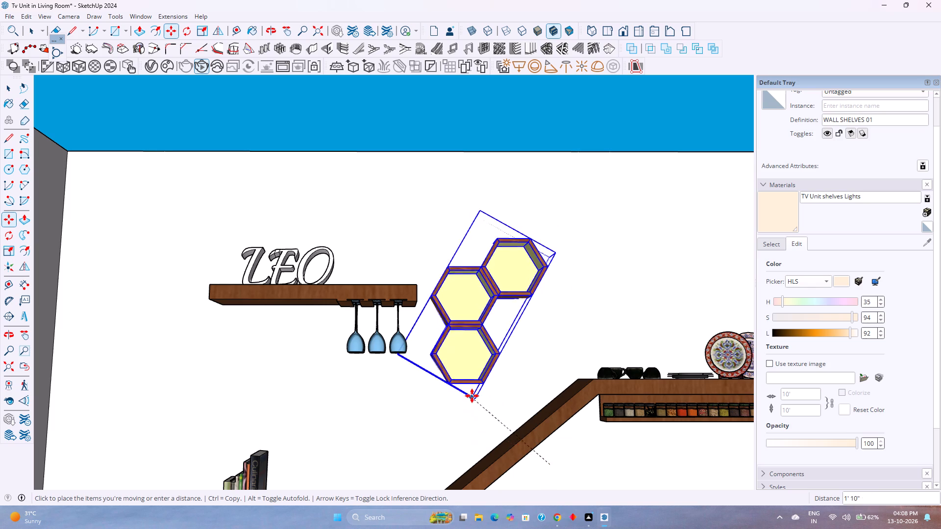
{"action": "scroll", "coordinate": [454, 439], "scroll_direction": "down", "scroll_amount": 1}
{"action": "middle_click_drag", "start_coordinate": [454, 439], "coordinate": [487, 375], "text": "shift"}
{"action": "middle_click", "coordinate": [487, 375], "text": "shift"}
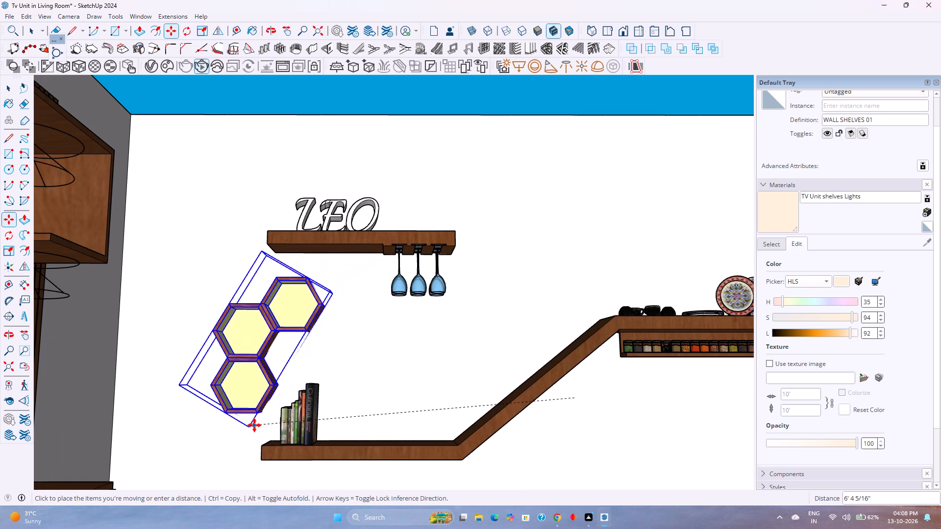
{"action": "left_click", "coordinate": [487, 377]}
{"action": "key", "text": "space"}
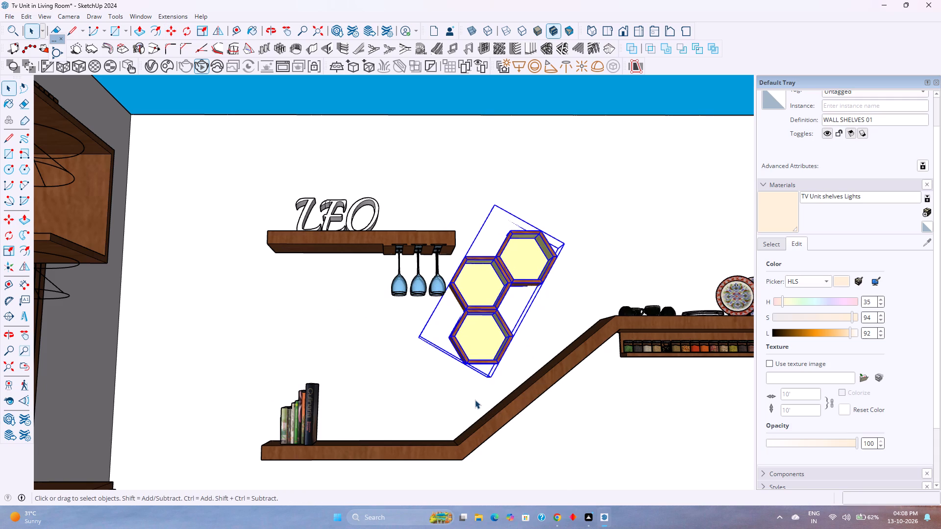
{"action": "key", "text": "Escape"}
{"action": "key", "text": "space"}
Move the hexagonal shelves about 4" along the green axis, away from the hanging glasses.
{"action": "middle_click_drag", "start_coordinate": [479, 396], "coordinate": [349, 483]}
{"action": "middle_click", "coordinate": [349, 483]}
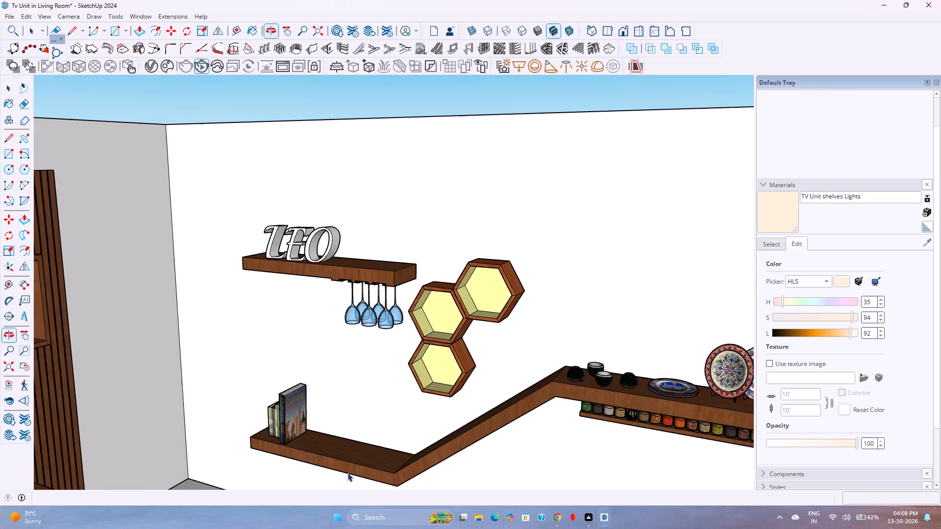
{"action": "scroll", "coordinate": [428, 328], "scroll_direction": "up", "scroll_amount": 3}
{"action": "scroll", "coordinate": [366, 271], "scroll_direction": "up", "scroll_amount": 6}
{"action": "middle_click_drag", "start_coordinate": [382, 305], "coordinate": [513, 328]}
{"action": "middle_click_drag", "start_coordinate": [521, 320], "coordinate": [526, 306]}
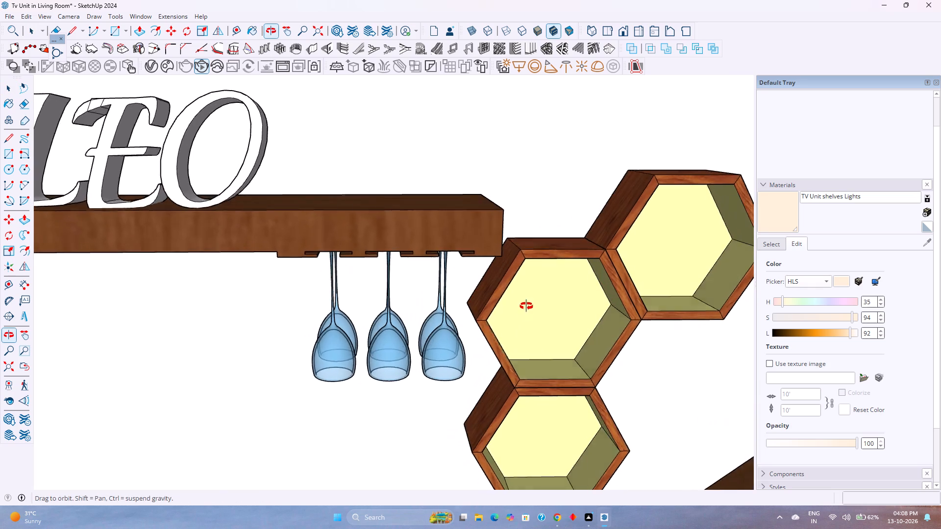
{"action": "middle_click_drag", "start_coordinate": [526, 306], "coordinate": [471, 281]}
{"action": "scroll", "coordinate": [469, 342], "scroll_direction": "down", "scroll_amount": 8}
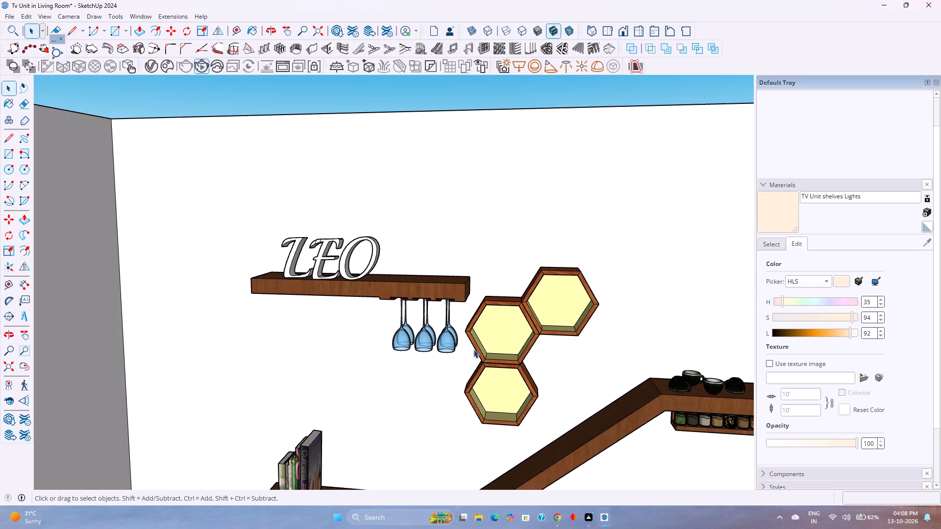
{"action": "left_click", "coordinate": [494, 356]}
{"action": "left_click", "coordinate": [494, 356]}
{"action": "left_click", "coordinate": [495, 357]}
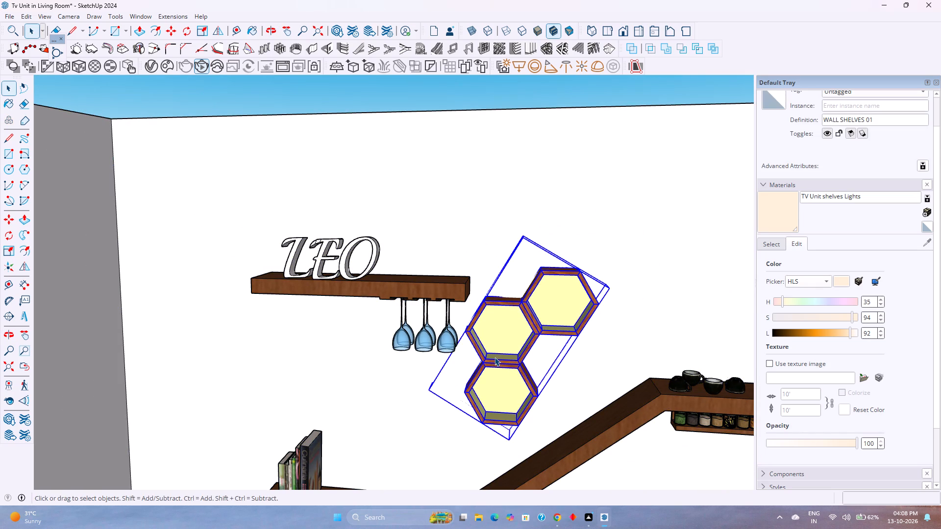
{"action": "key", "text": "m"}
{"action": "middle_click_drag", "start_coordinate": [528, 370], "coordinate": [496, 367]}
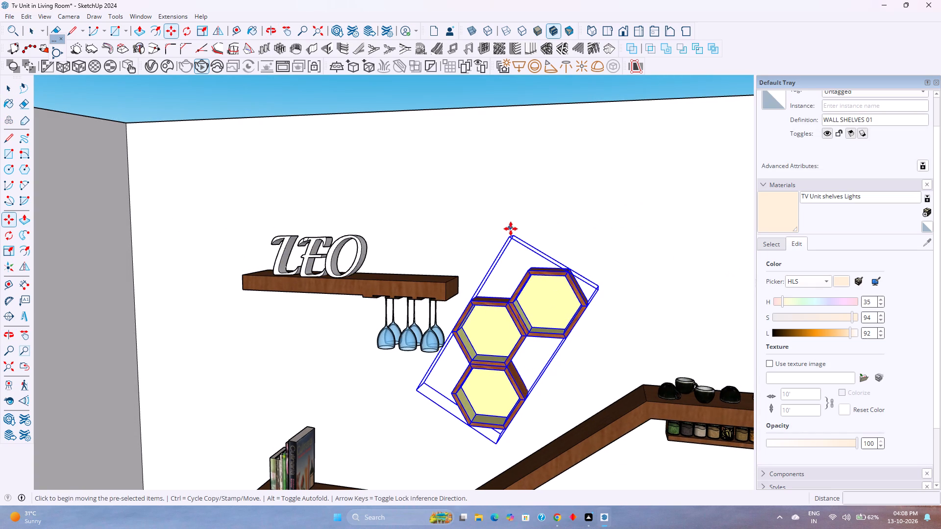
{"action": "left_click", "coordinate": [514, 233]}
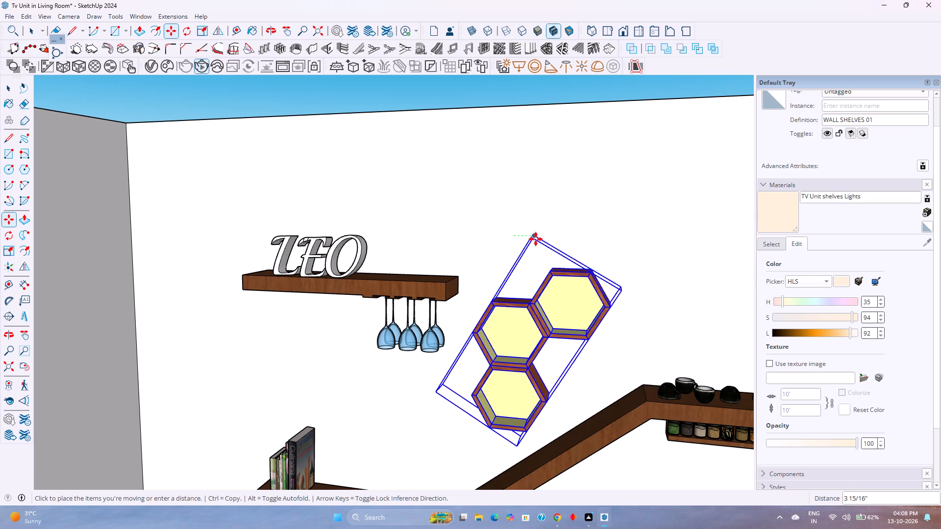
{"action": "left_click", "coordinate": [538, 239]}
{"action": "key", "text": "space"}
{"action": "key", "text": "Escape"}
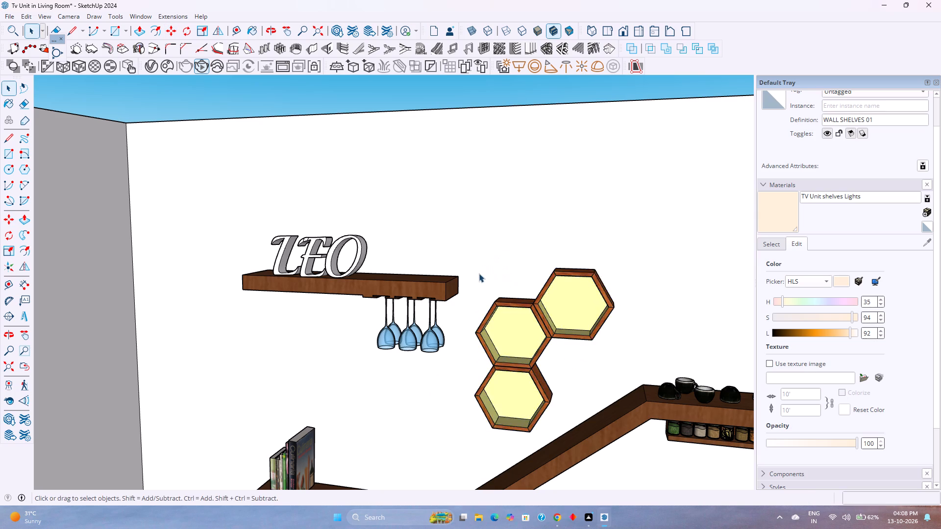
Examine the whole living room, checking the side wall shelves against the TV unit, sofa and panelled wall.
{"action": "scroll", "coordinate": [479, 273], "scroll_direction": "down", "scroll_amount": 5}
{"action": "left_click", "coordinate": [3, 370]}
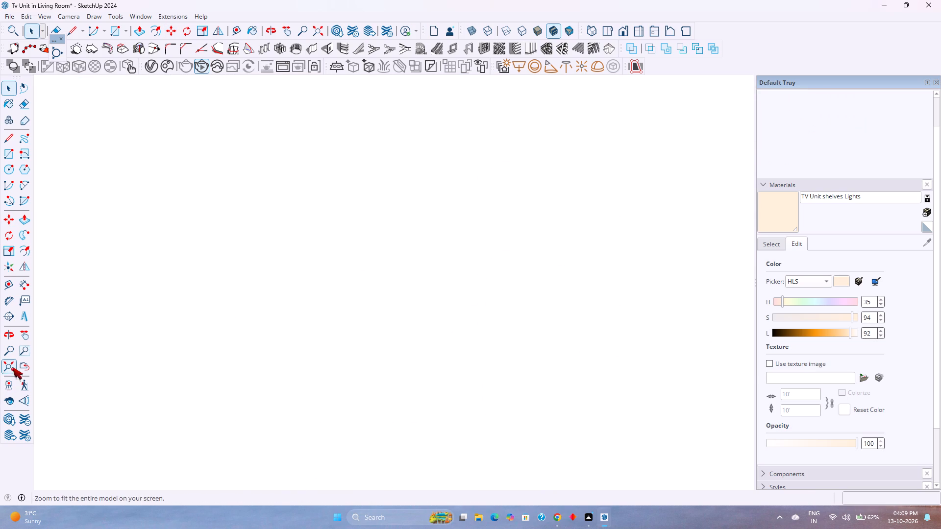
{"action": "middle_click_drag", "start_coordinate": [262, 311], "coordinate": [86, 352]}
{"action": "middle_click", "coordinate": [86, 352]}
{"action": "scroll", "coordinate": [86, 348], "scroll_direction": "down", "scroll_amount": 2}
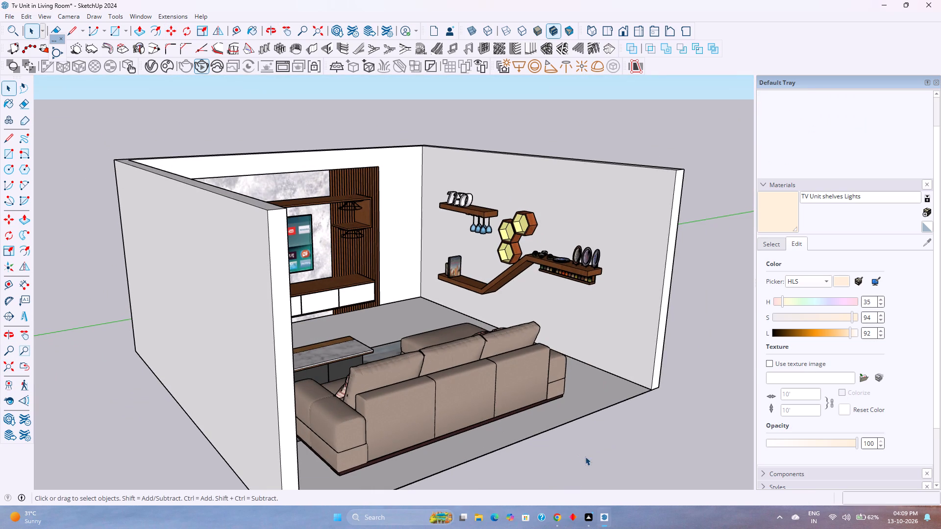
{"action": "left_click", "coordinate": [585, 457]}
{"action": "middle_click_drag", "start_coordinate": [585, 457], "coordinate": [463, 463]}
{"action": "scroll", "coordinate": [425, 324], "scroll_direction": "up", "scroll_amount": 2}
{"action": "scroll", "coordinate": [335, 226], "scroll_direction": "up", "scroll_amount": 1}
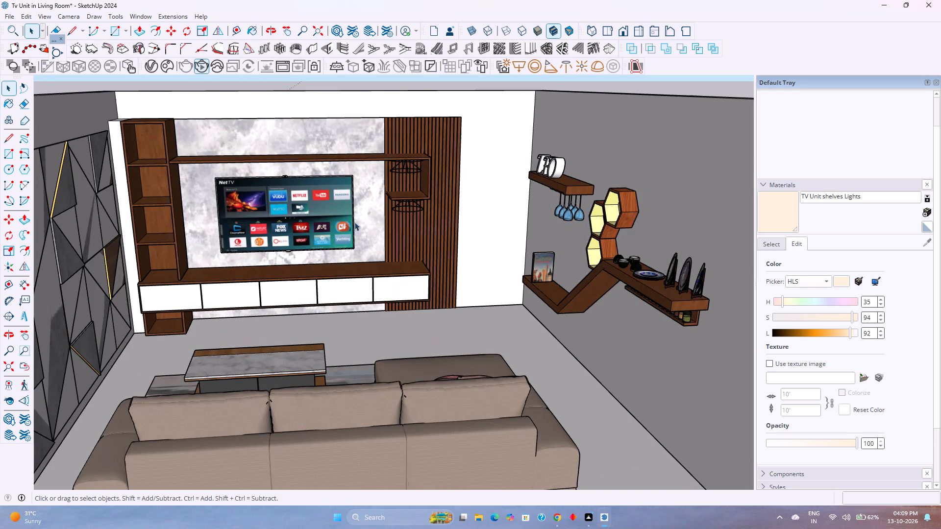
{"action": "middle_click_drag", "start_coordinate": [370, 218], "coordinate": [404, 273], "text": "shift"}
{"action": "middle_click", "coordinate": [404, 273]}
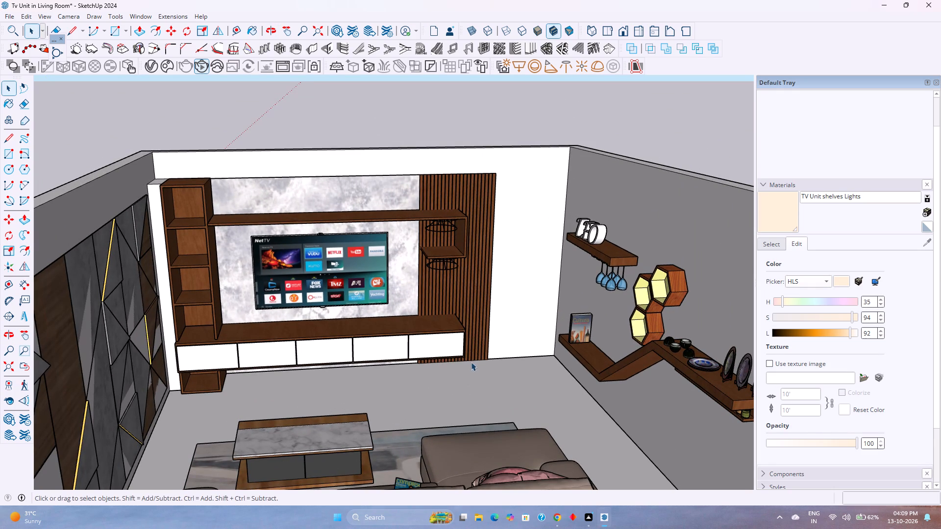
{"action": "scroll", "coordinate": [507, 331], "scroll_direction": "down", "scroll_amount": 3}
{"action": "middle_click_drag", "start_coordinate": [506, 358], "coordinate": [433, 268]}
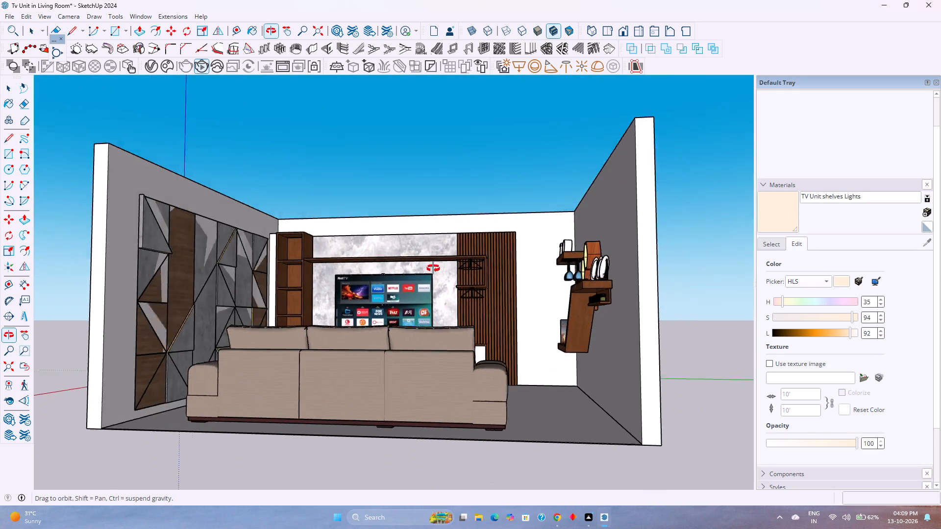
{"action": "middle_click_drag", "start_coordinate": [433, 268], "coordinate": [458, 293]}
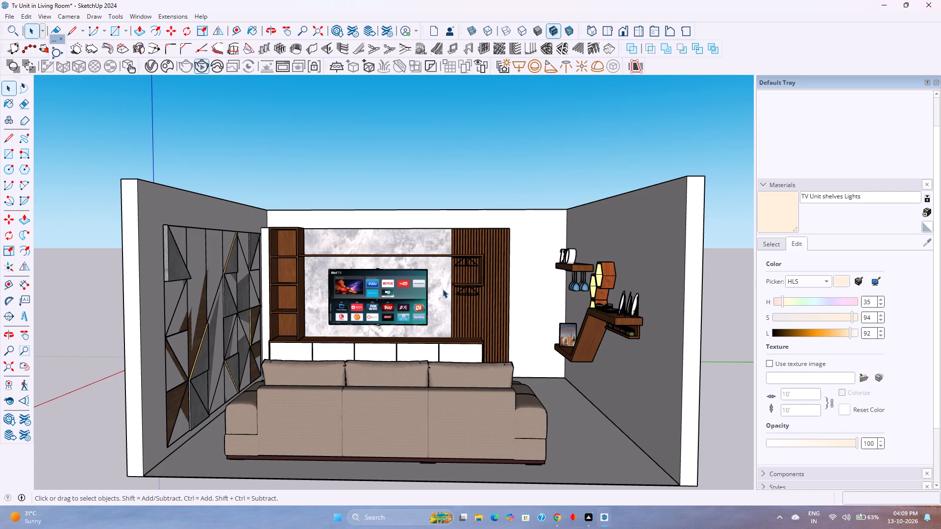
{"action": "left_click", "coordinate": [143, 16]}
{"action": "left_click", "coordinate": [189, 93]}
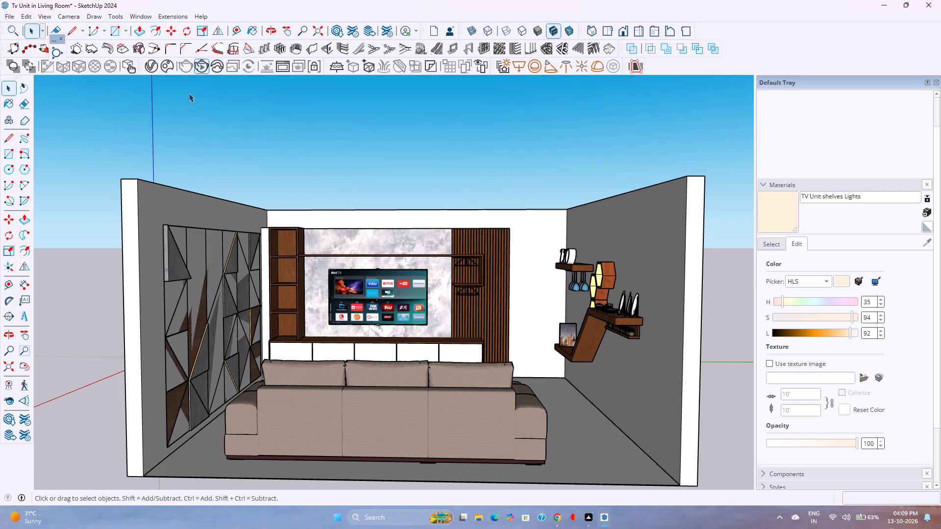